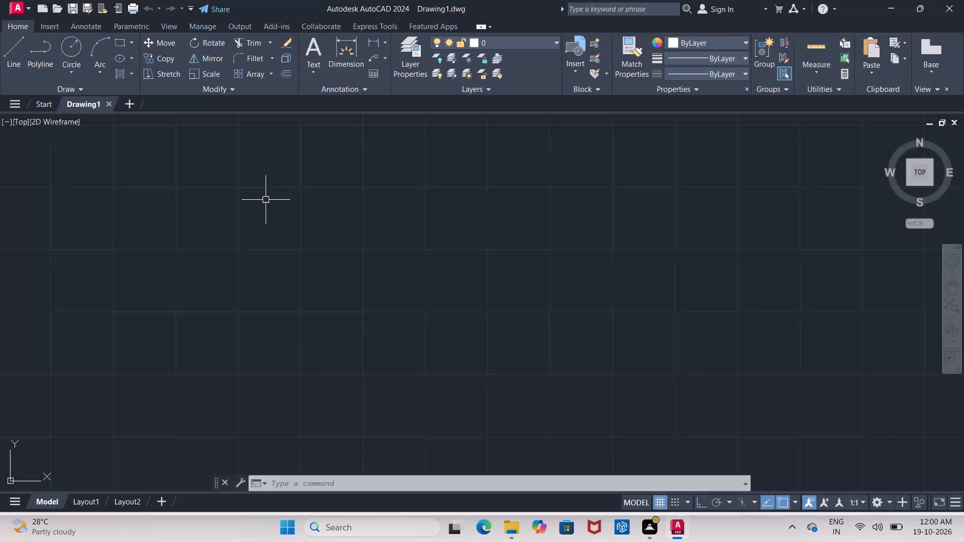
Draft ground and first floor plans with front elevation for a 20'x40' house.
Turn on command-history logging with the LOGFILEON command.
{"action": "scroll", "coordinate": [568, 317], "scroll_direction": "down", "scroll_amount": 2}
{"action": "middle_click_drag", "start_coordinate": [565, 289], "coordinate": [340, 376]}
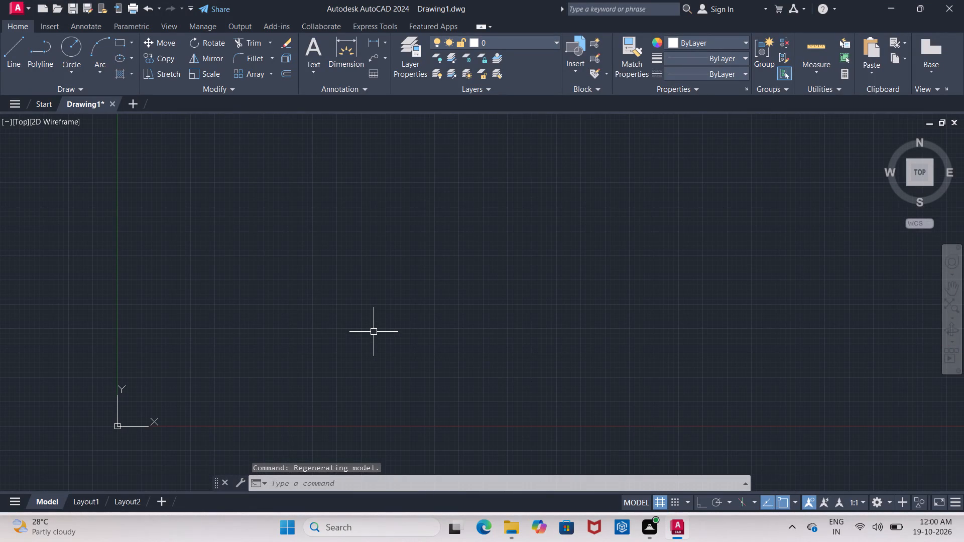
{"action": "middle_click_drag", "start_coordinate": [421, 312], "coordinate": [127, 410]}
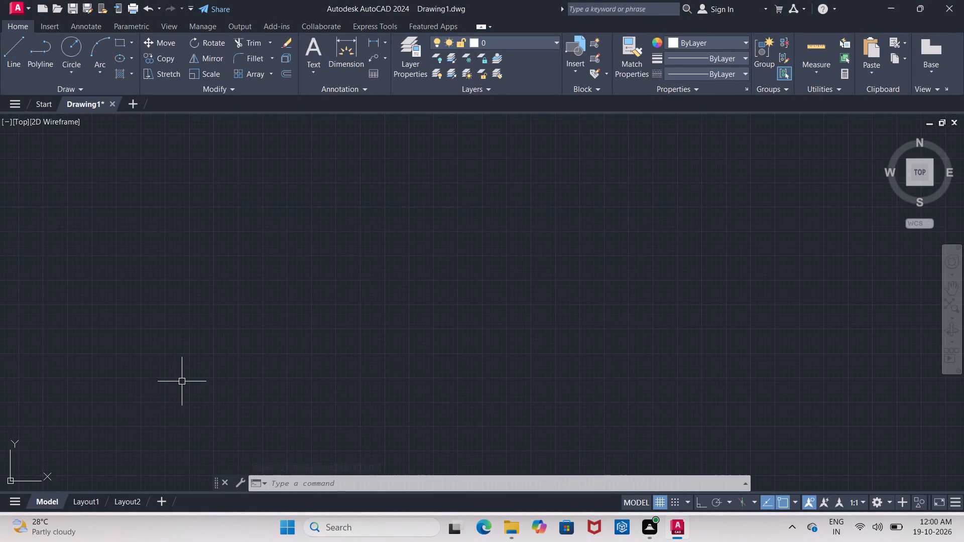
{"action": "type", "text": "UCS"}
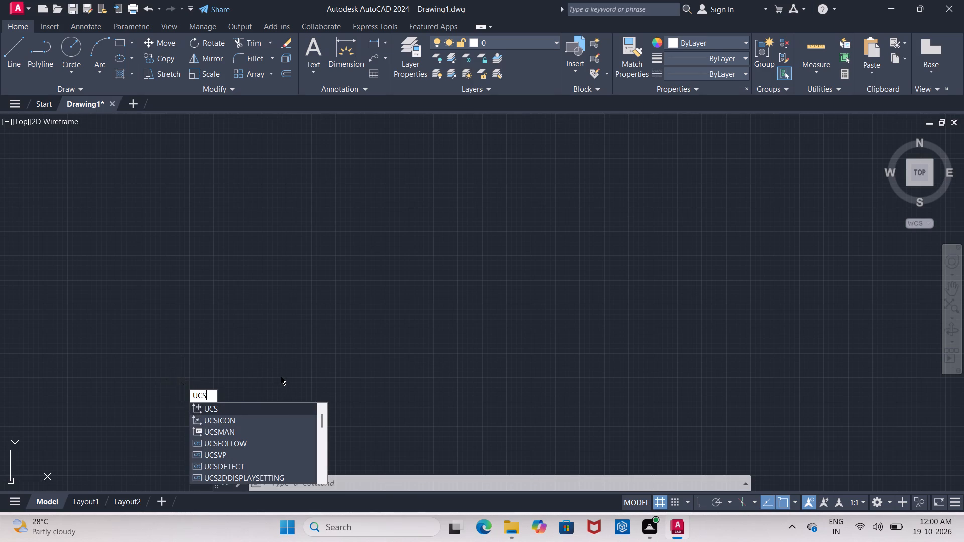
{"action": "key", "text": "Escape"}
{"action": "type", "text": "LOG"}
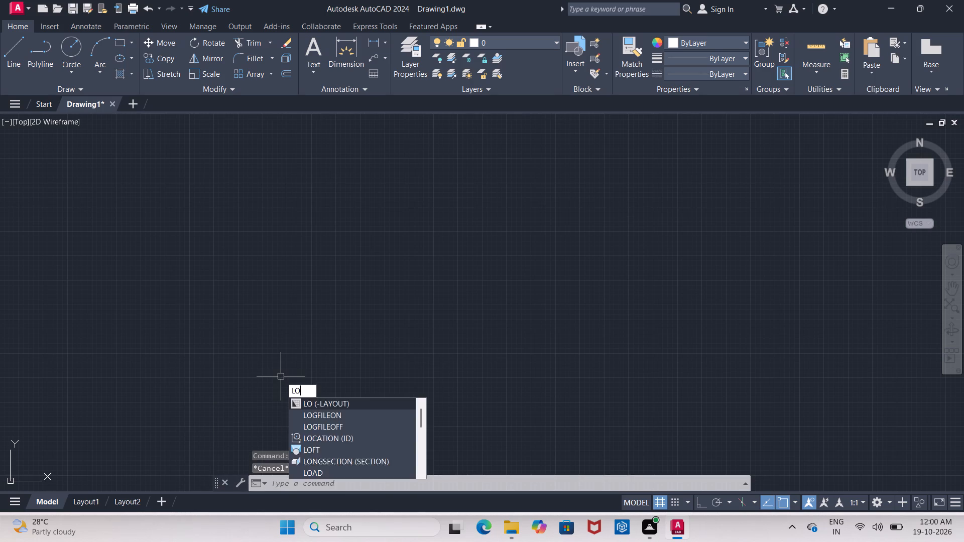
{"action": "left_click", "coordinate": [350, 404]}
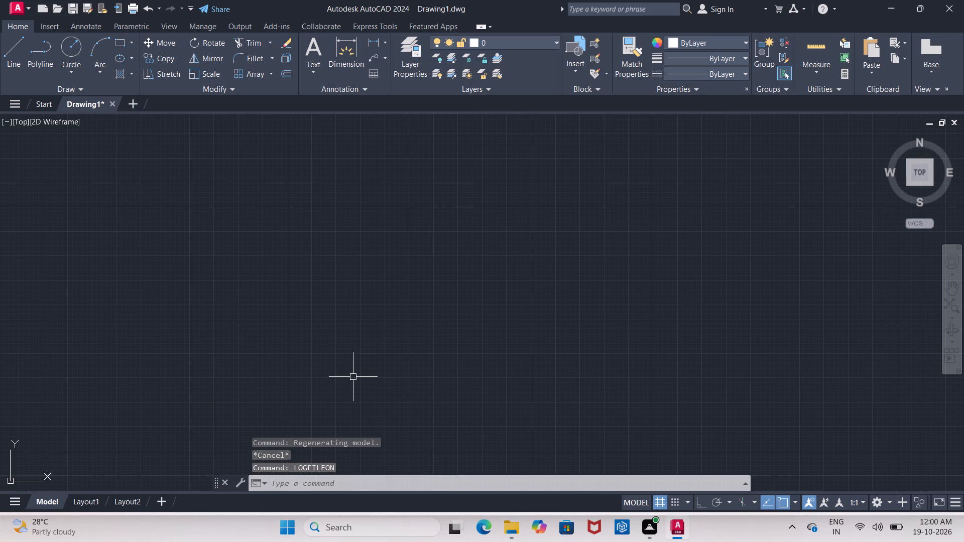
Turn off the UCS icon display with UCSICON.
{"action": "type", "text": "UCS"}
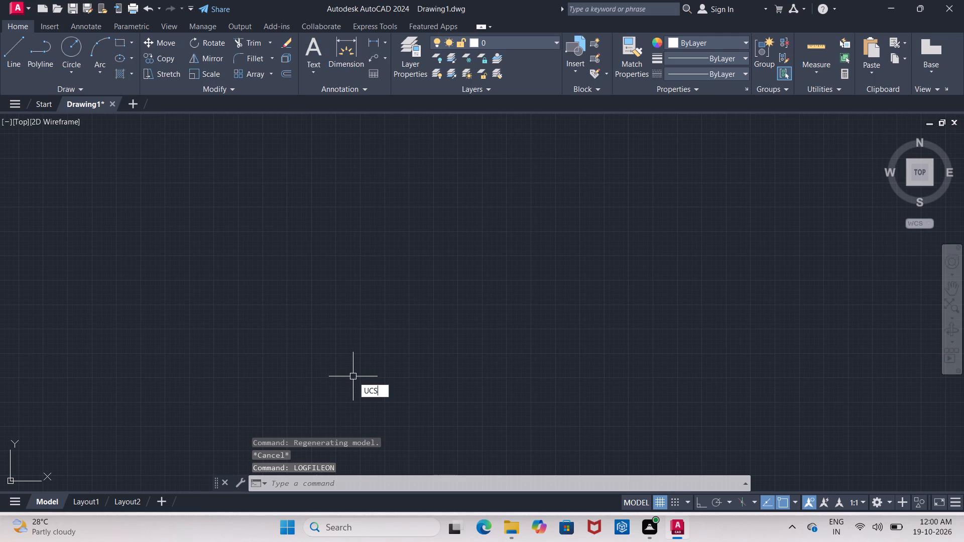
{"action": "left_click", "coordinate": [410, 414]}
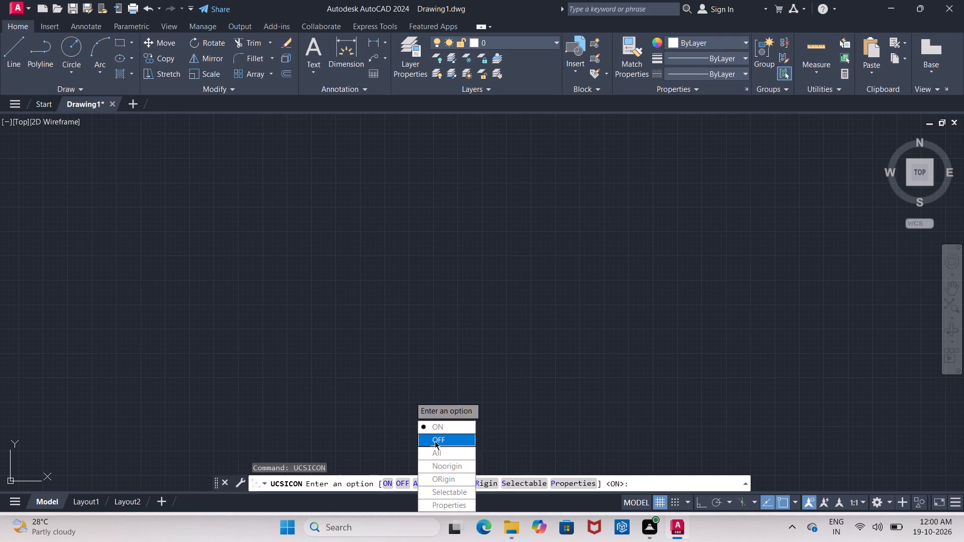
{"action": "left_click_drag", "start_coordinate": [435, 441], "coordinate": [414, 413]}
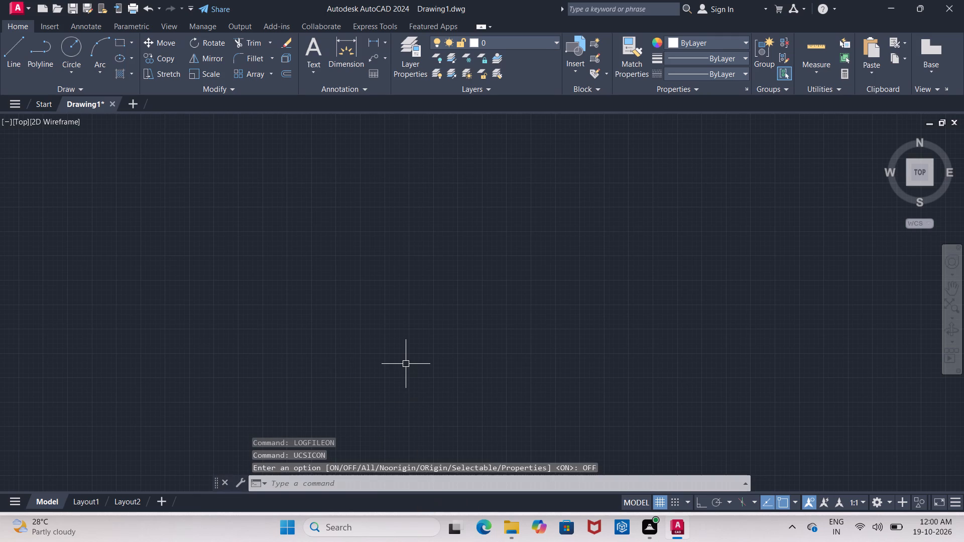
Turn off the drawing grid display.
{"action": "left_click", "coordinate": [656, 500]}
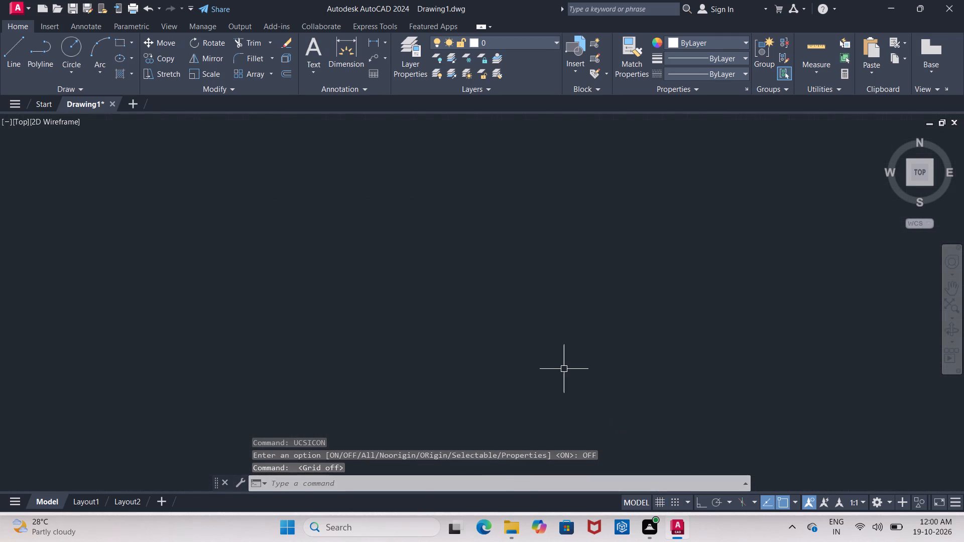
Configure the drawing units to Architectural length with 0'-0 1/2" precision, insertion scale in Inches and angle precision 0.00.
{"action": "key", "text": "u"}
{"action": "key", "text": "n"}
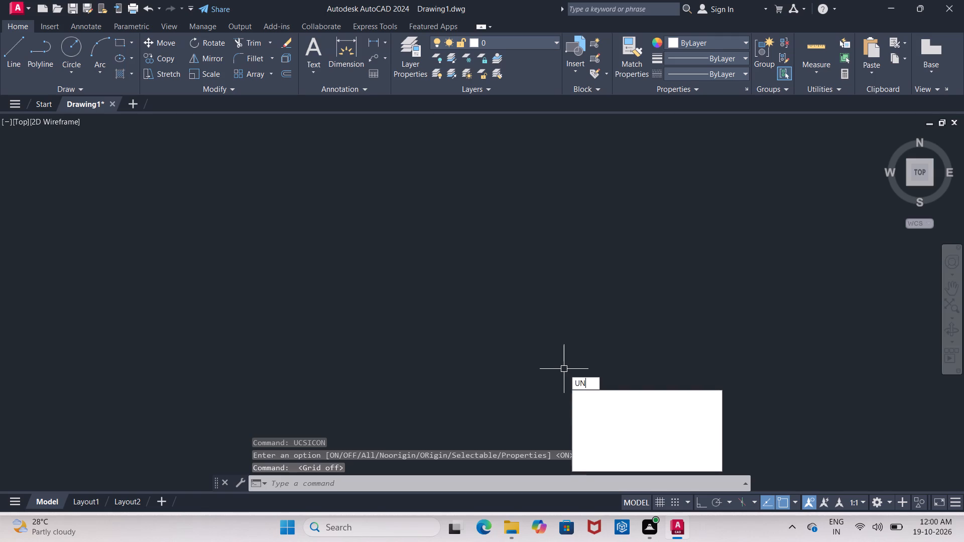
{"action": "key", "text": "Return"}
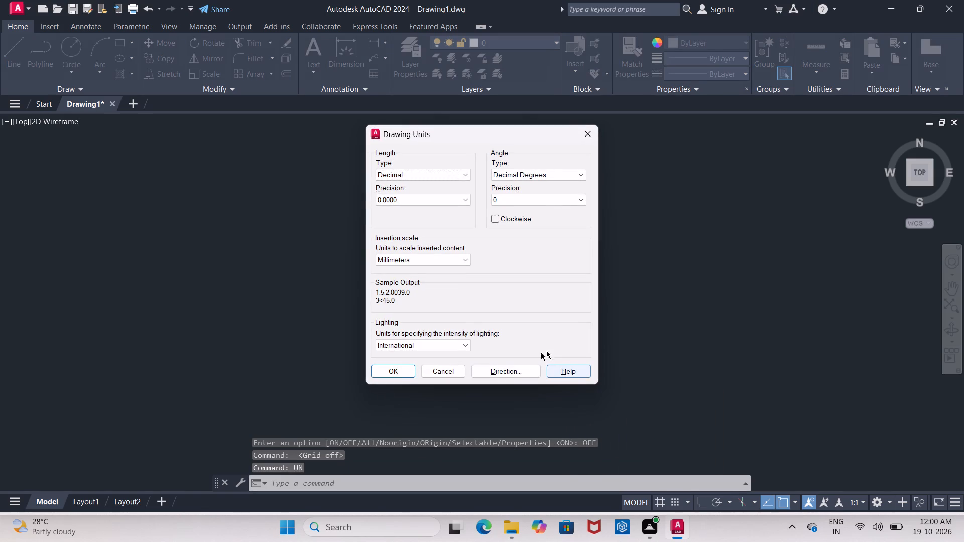
{"action": "left_click", "coordinate": [458, 176]}
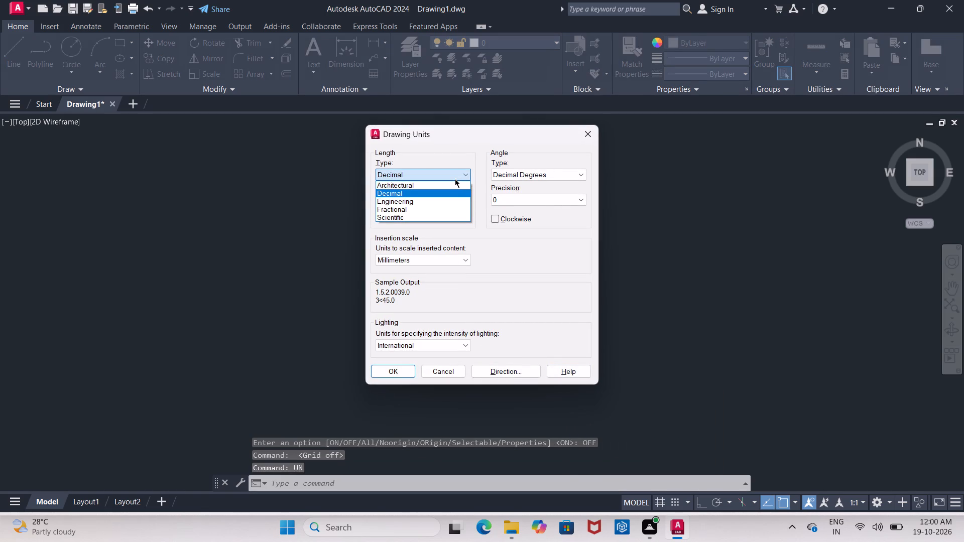
{"action": "left_click", "coordinate": [452, 184]}
{"action": "left_click", "coordinate": [447, 197]}
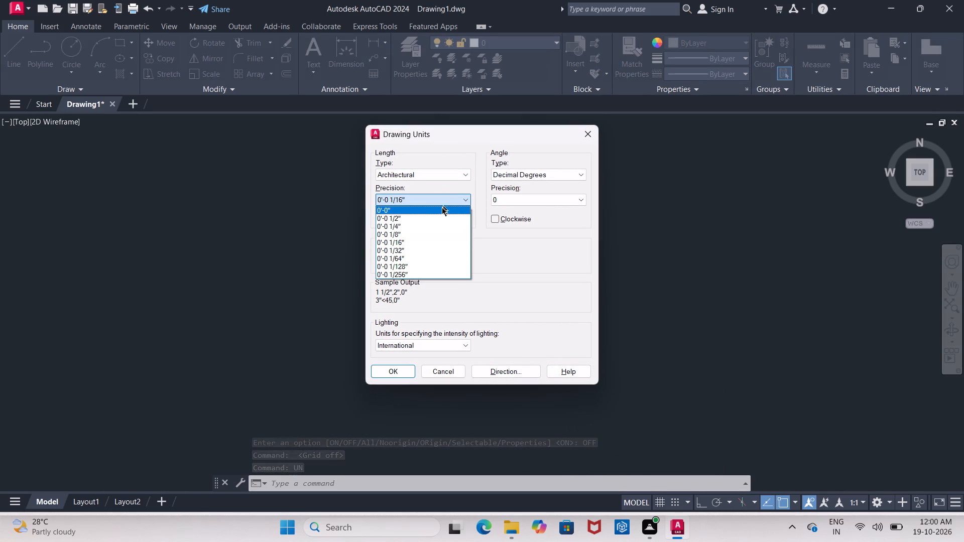
{"action": "left_click", "coordinate": [438, 216]}
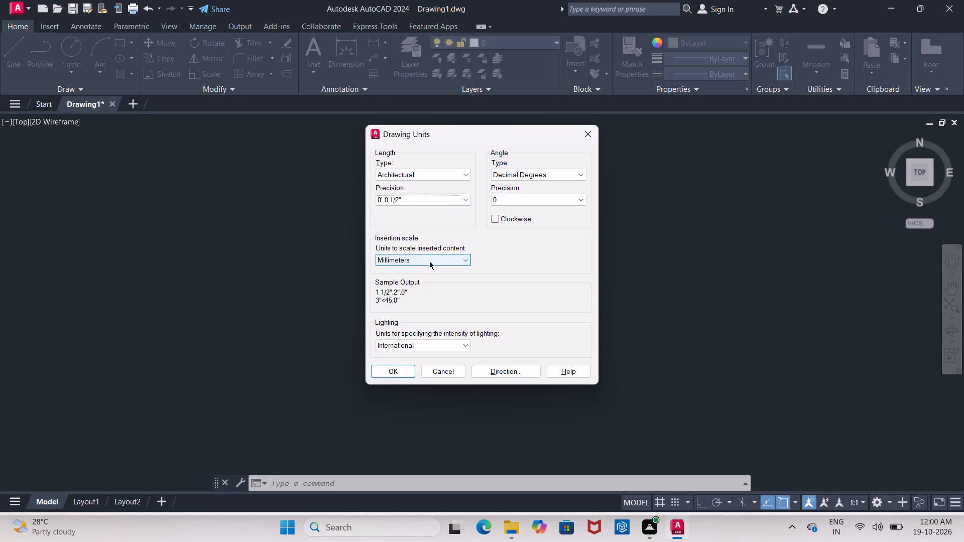
{"action": "left_click", "coordinate": [429, 261]}
{"action": "left_click", "coordinate": [424, 278]}
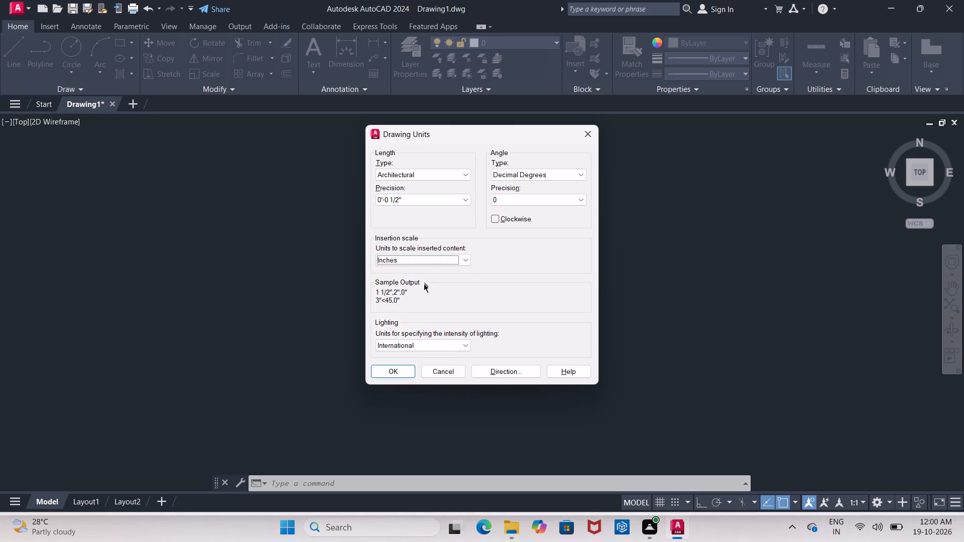
{"action": "left_click", "coordinate": [537, 199]}
{"action": "left_click", "coordinate": [523, 228]}
{"action": "left_click", "coordinate": [405, 373]}
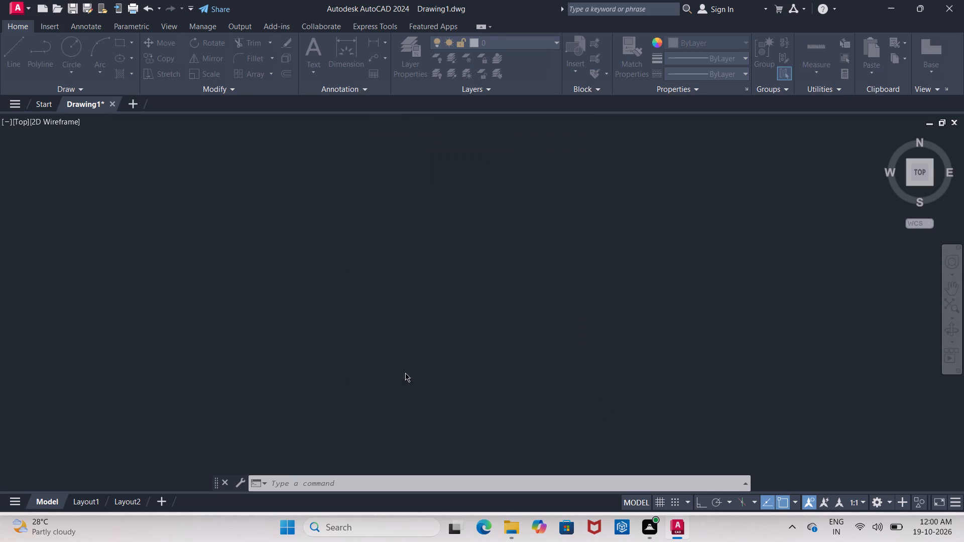
Open the ISO-25 dimension style for modification and set its arrow size to 9".
{"action": "key", "text": "d"}
{"action": "key", "text": "space"}
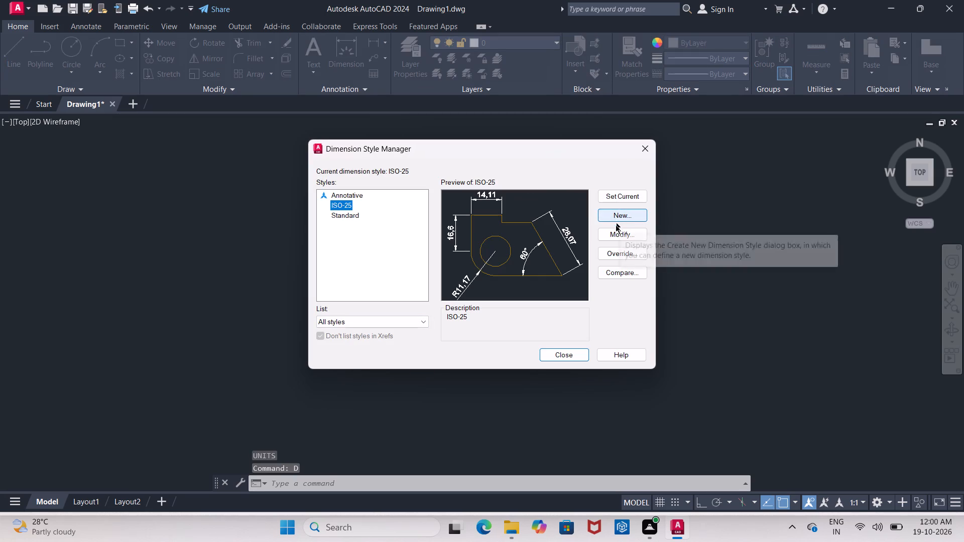
{"action": "left_click", "coordinate": [614, 232]}
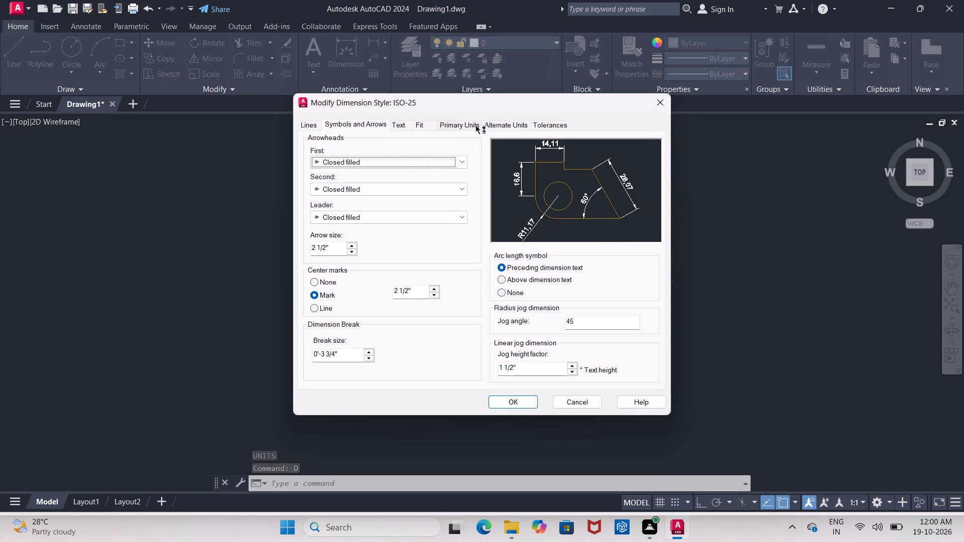
{"action": "left_click_drag", "start_coordinate": [333, 250], "coordinate": [255, 233]}
{"action": "type", "text": "9\""}
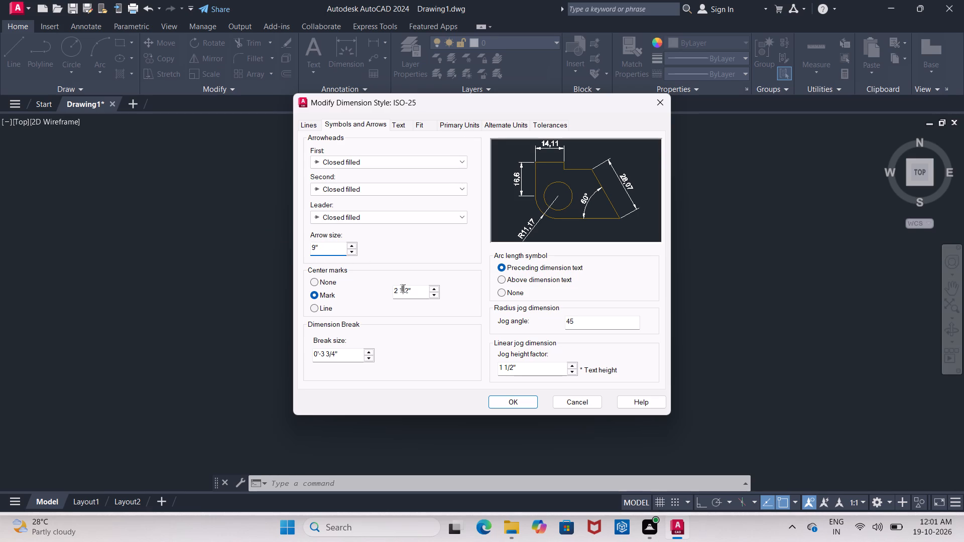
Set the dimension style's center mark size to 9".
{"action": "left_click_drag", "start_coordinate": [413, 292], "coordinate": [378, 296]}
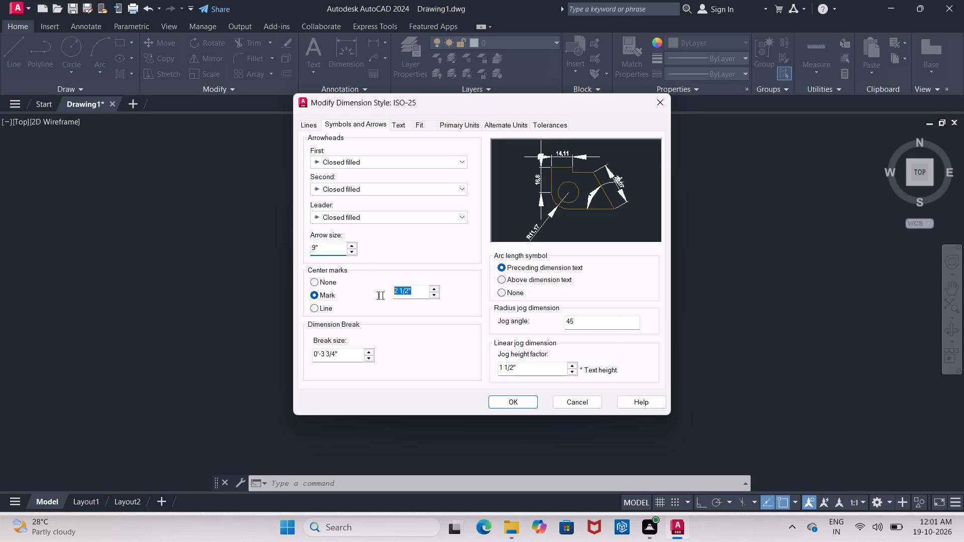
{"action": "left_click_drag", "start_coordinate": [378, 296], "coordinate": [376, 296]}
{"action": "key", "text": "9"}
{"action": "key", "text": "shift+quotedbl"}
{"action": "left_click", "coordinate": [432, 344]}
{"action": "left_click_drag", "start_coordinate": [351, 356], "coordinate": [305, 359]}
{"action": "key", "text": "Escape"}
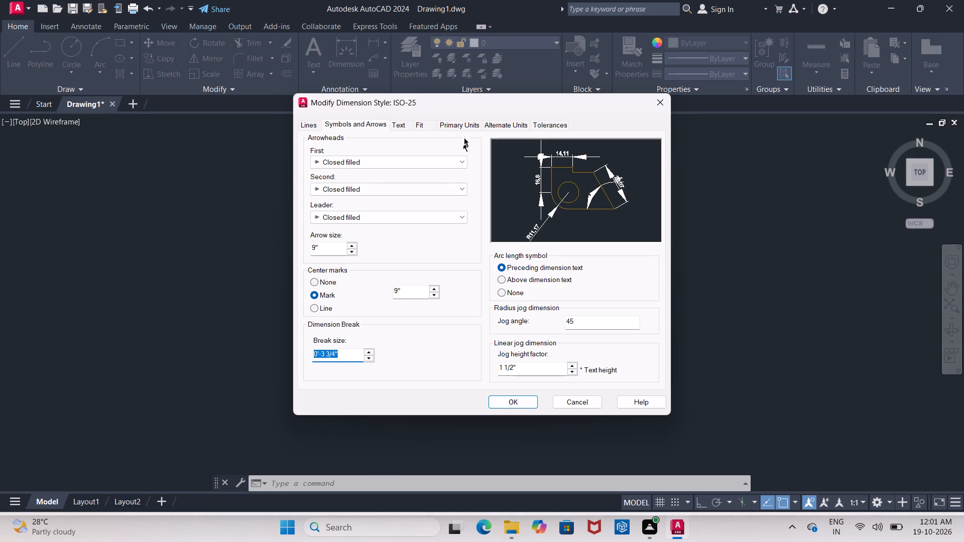
Set the style's primary linear units to Architectural format with 0'-0 1/2" precision.
{"action": "left_click", "coordinate": [467, 119]}
{"action": "left_click", "coordinate": [467, 125]}
{"action": "left_click", "coordinate": [458, 151]}
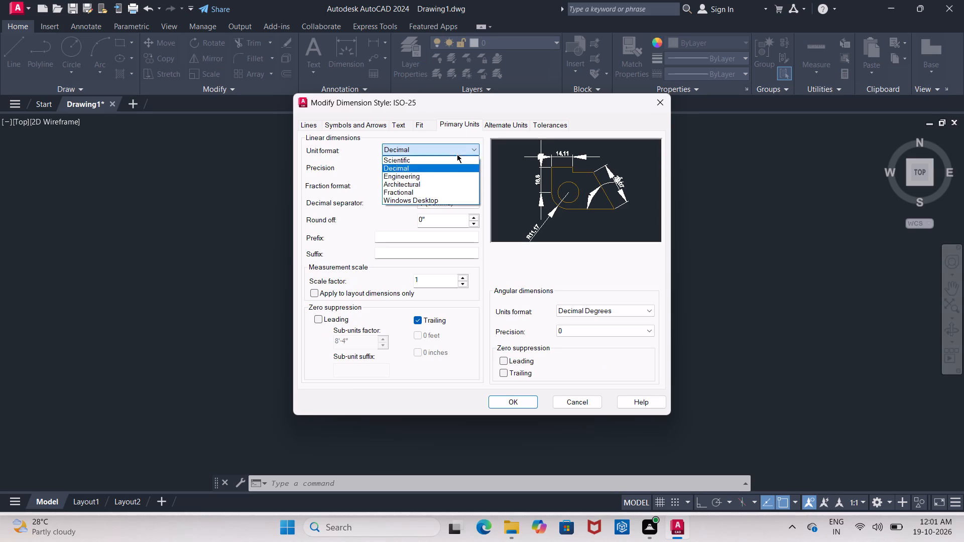
{"action": "left_click", "coordinate": [451, 182]}
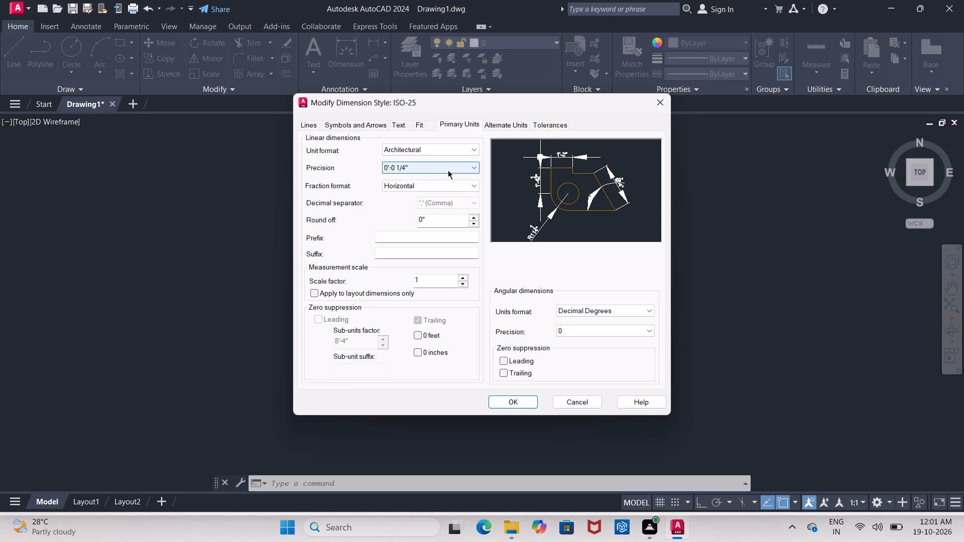
{"action": "left_click", "coordinate": [448, 170]}
{"action": "left_click", "coordinate": [445, 183]}
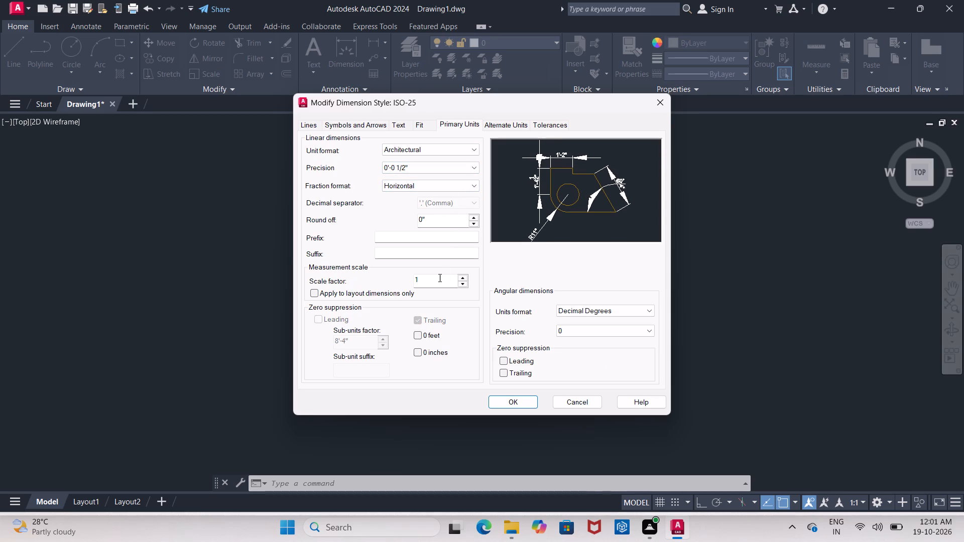
Reduce the dimension style's center mark size to 5".
{"action": "left_click", "coordinate": [347, 130]}
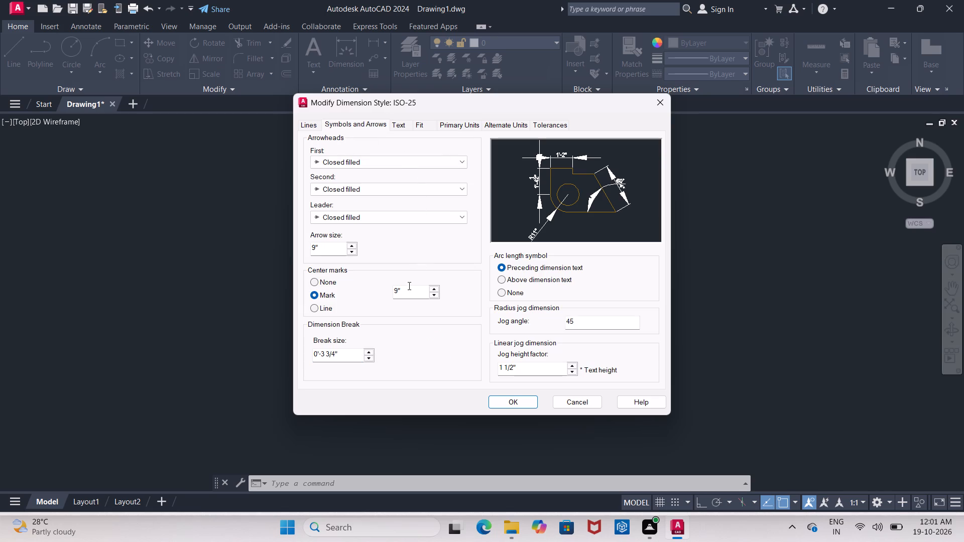
{"action": "left_click", "coordinate": [435, 293]}
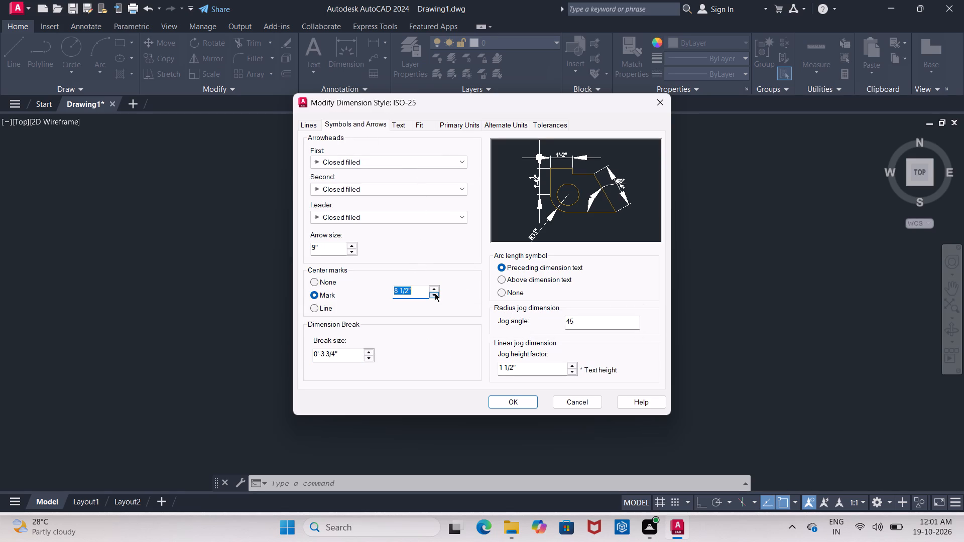
{"action": "left_click", "coordinate": [435, 293]}
{"action": "triple_click", "coordinate": [435, 294]}
{"action": "left_click", "coordinate": [435, 295]}
{"action": "left_click", "coordinate": [435, 298]}
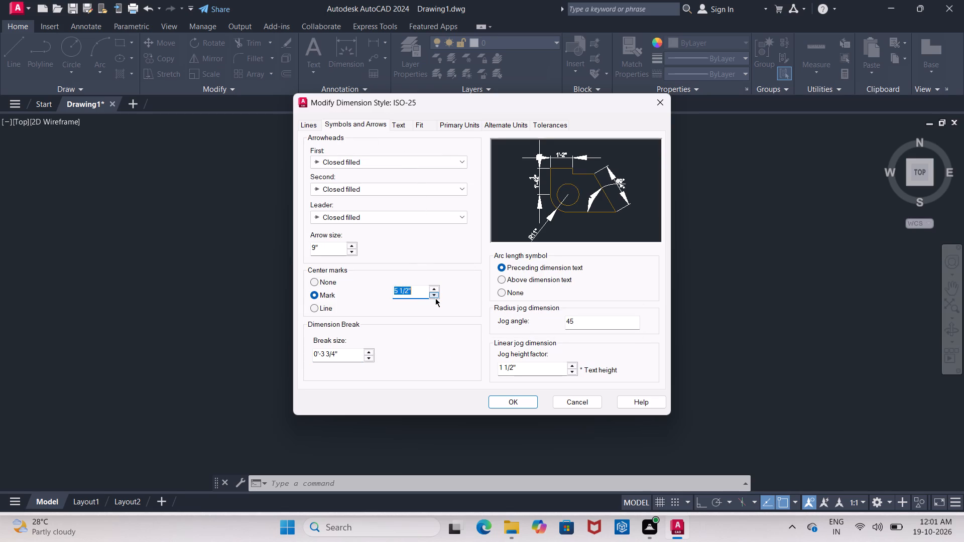
{"action": "left_click", "coordinate": [435, 298]}
{"action": "left_click", "coordinate": [455, 335]}
Set the dimension style's text height to 9".
{"action": "left_click", "coordinate": [393, 123]}
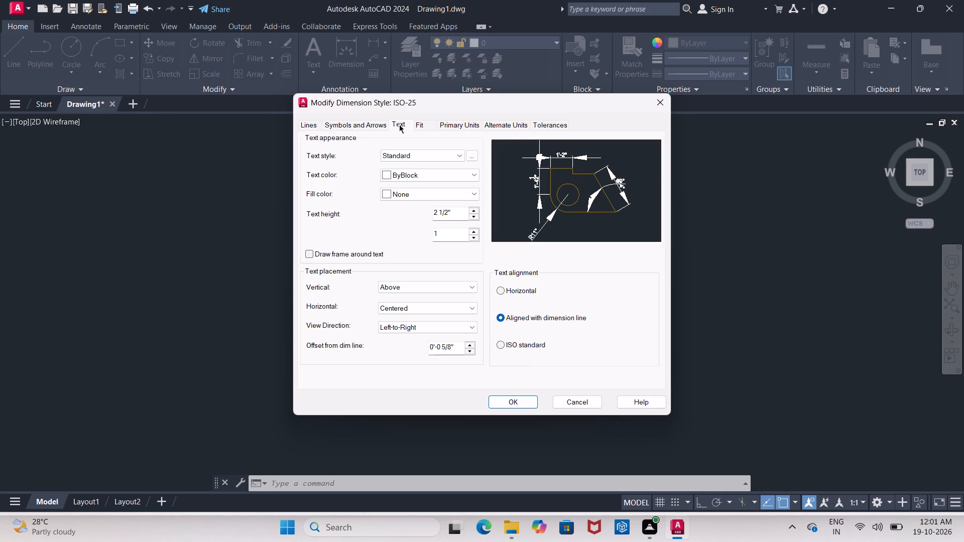
{"action": "left_click_drag", "start_coordinate": [460, 210], "coordinate": [404, 206]}
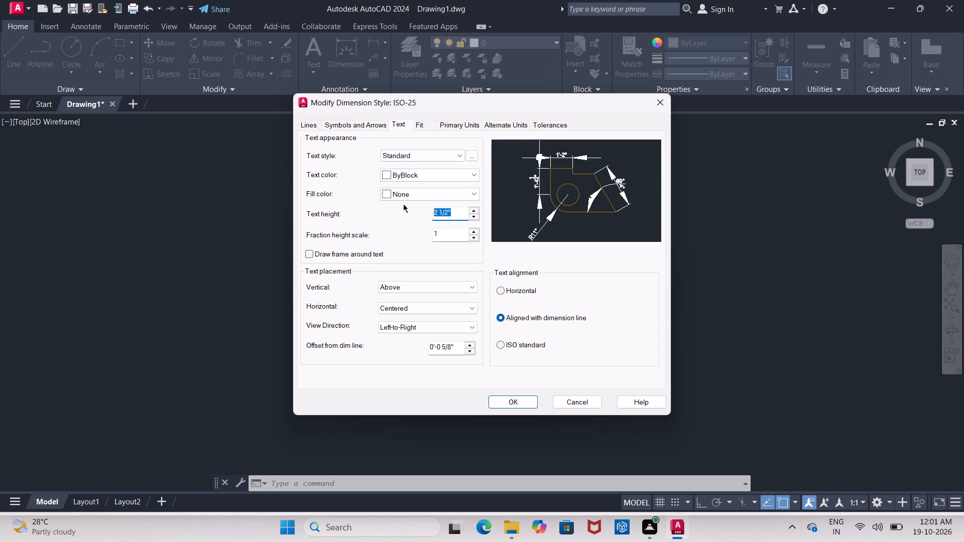
{"action": "type", "text": "9\""}
Apply the dimension style changes, make ISO-25 the current style and close the Dimension Style Manager.
{"action": "left_click", "coordinate": [609, 303]}
{"action": "scroll", "coordinate": [559, 159], "scroll_direction": "up", "scroll_amount": 2}
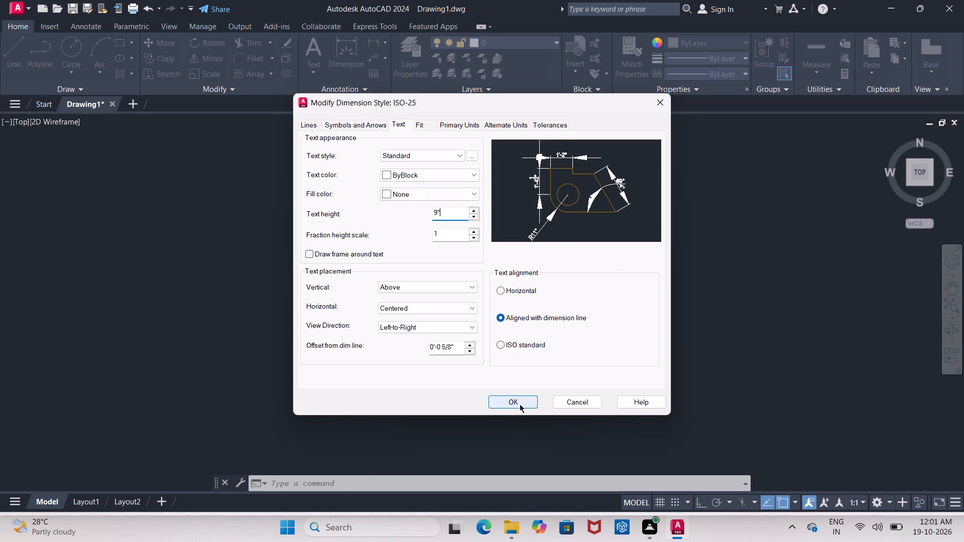
{"action": "left_click", "coordinate": [520, 404]}
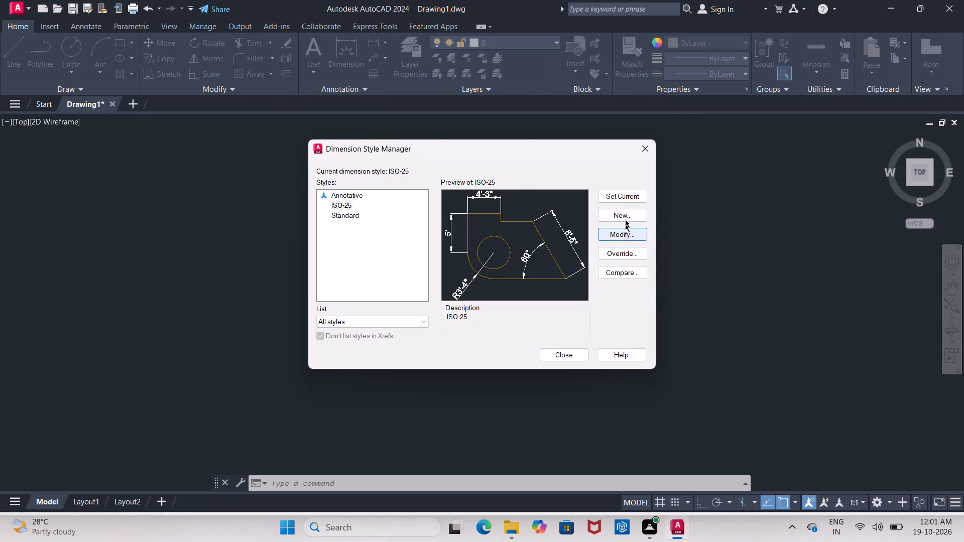
{"action": "left_click", "coordinate": [620, 201]}
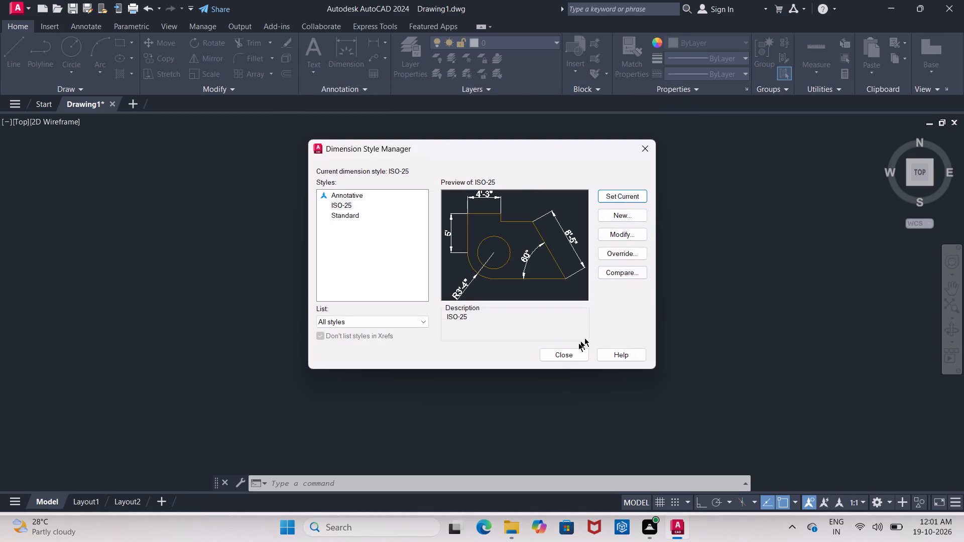
{"action": "left_click", "coordinate": [566, 353]}
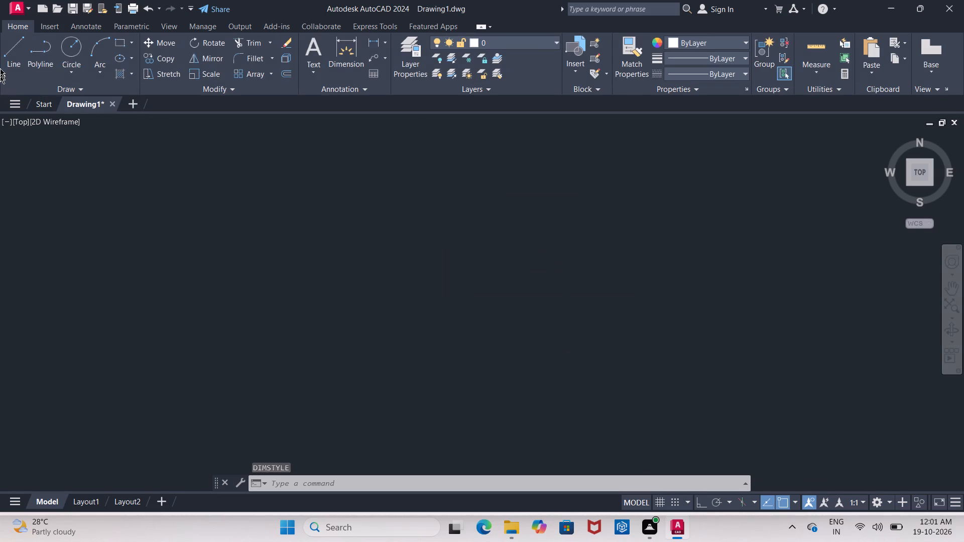
Draw a closed rectangle 20' wide and 40' high with the Line command, with Ortho mode turned on.
{"action": "left_click", "coordinate": [9, 43]}
{"action": "left_click_drag", "start_coordinate": [385, 175], "coordinate": [392, 175]}
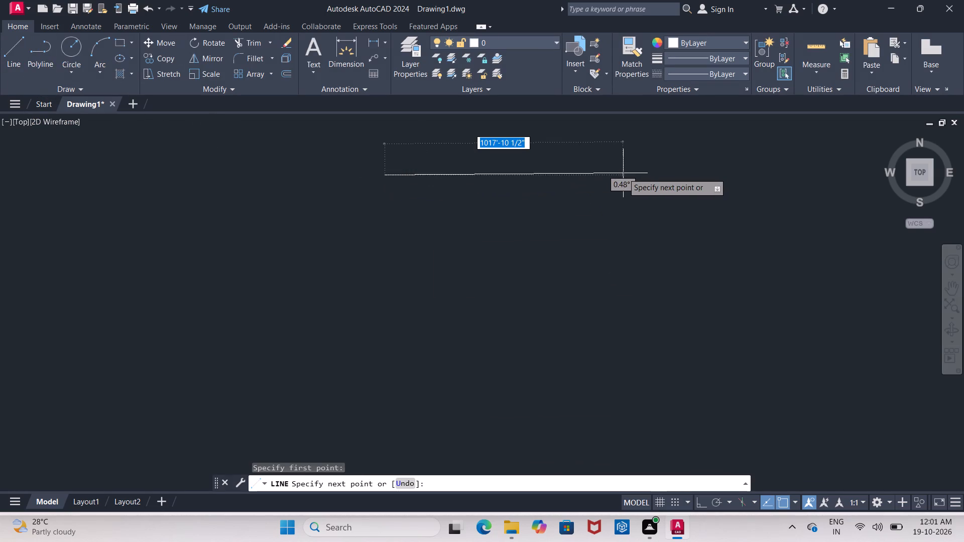
{"action": "left_click", "coordinate": [703, 505]}
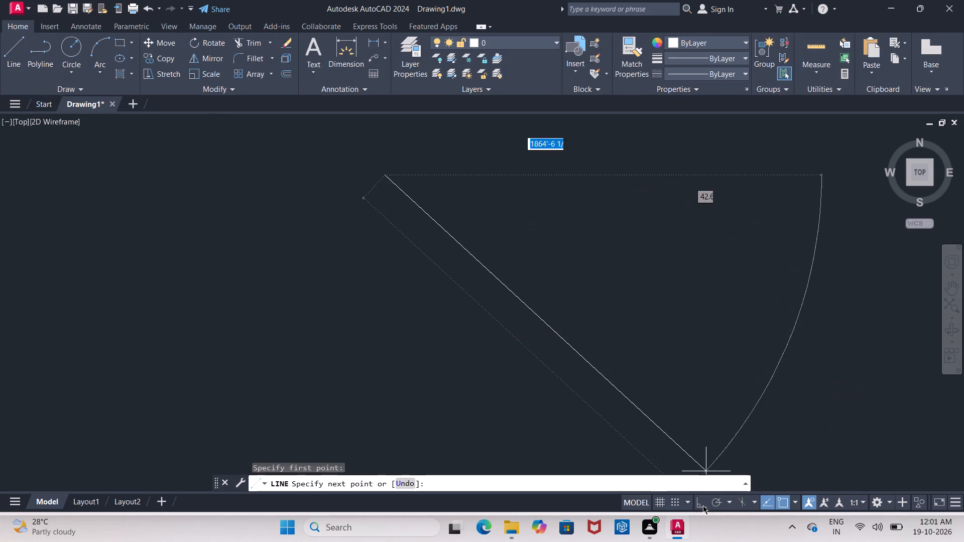
{"action": "type", "text": "20"}
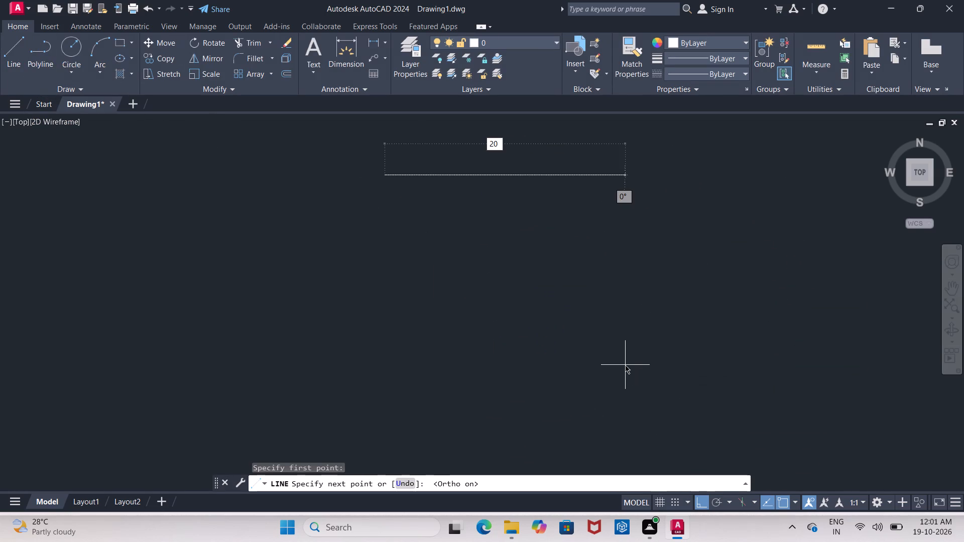
{"action": "key", "text": "apostrophe"}
{"action": "key", "text": "Return"}
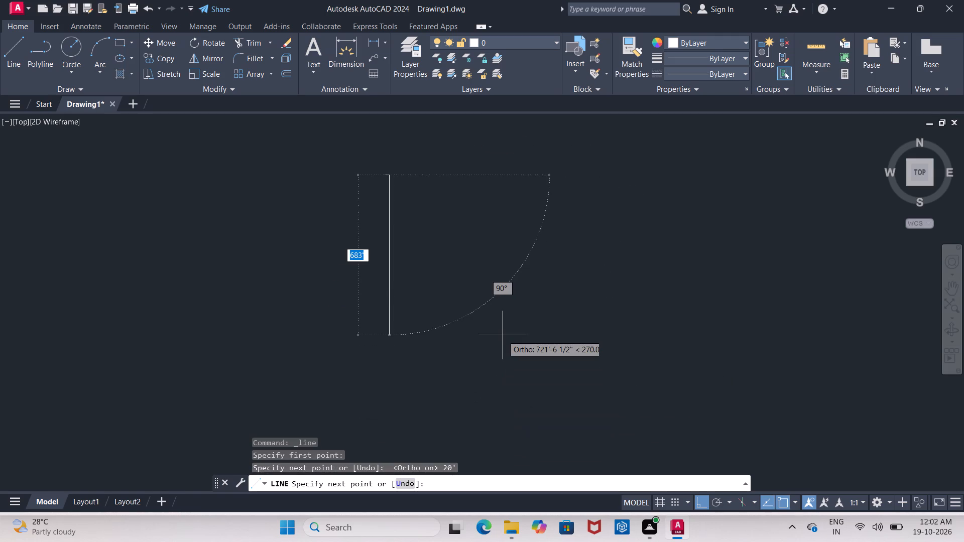
{"action": "type", "text": "40'"}
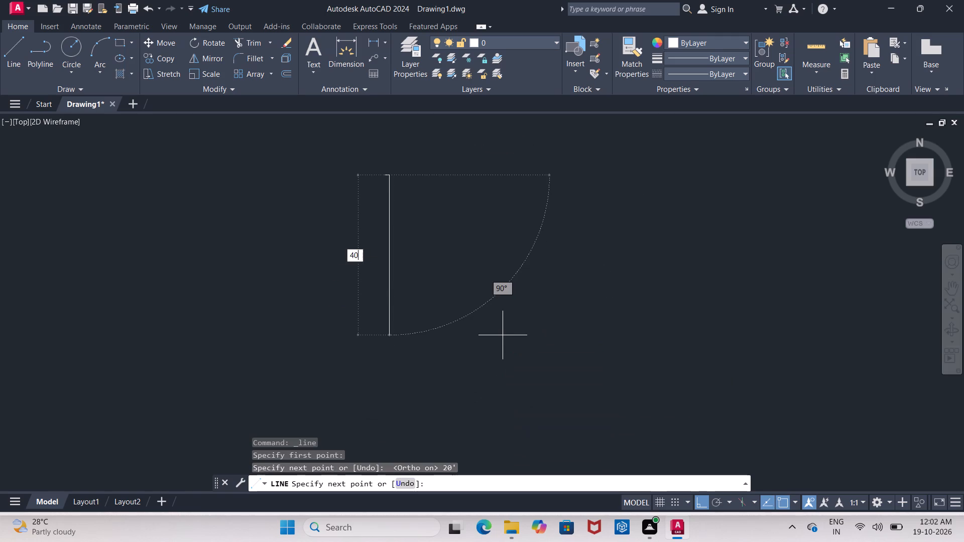
{"action": "key", "text": "Return"}
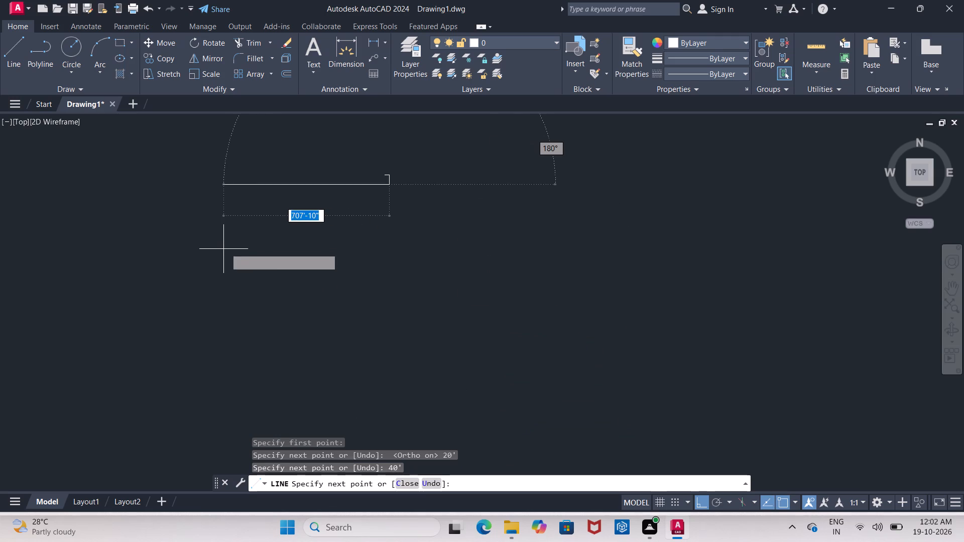
{"action": "type", "text": "20'"}
{"action": "key", "text": "Return"}
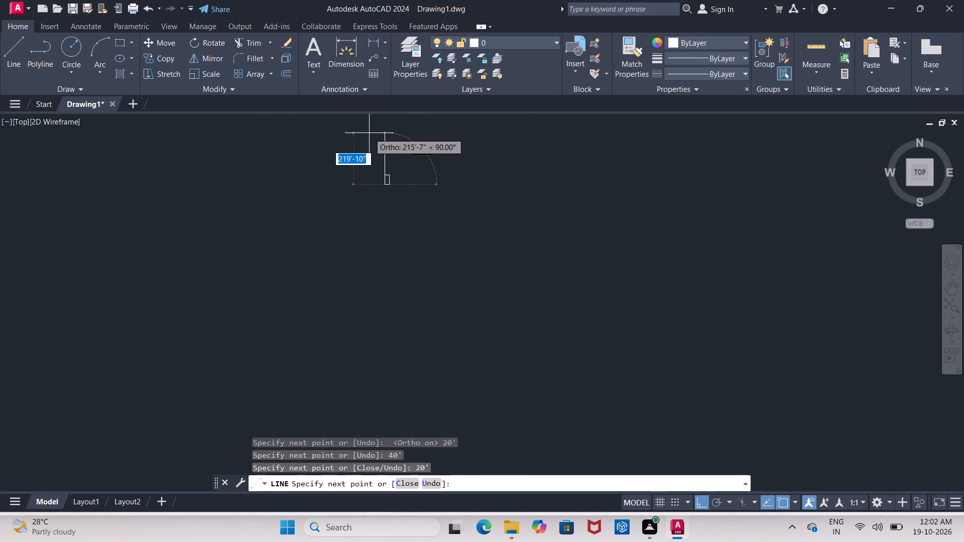
{"action": "type", "text": "40'"}
{"action": "key", "text": "Return"}
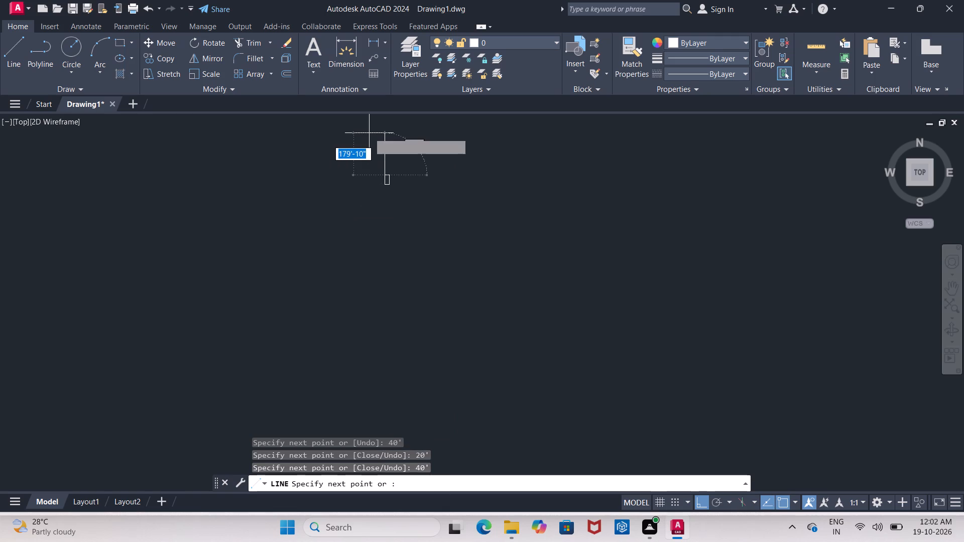
{"action": "key", "text": "Escape"}
Offset all four sides of the rectangle 9" outward to form the outer wall lines.
{"action": "scroll", "coordinate": [384, 177], "scroll_direction": "up", "scroll_amount": 3}
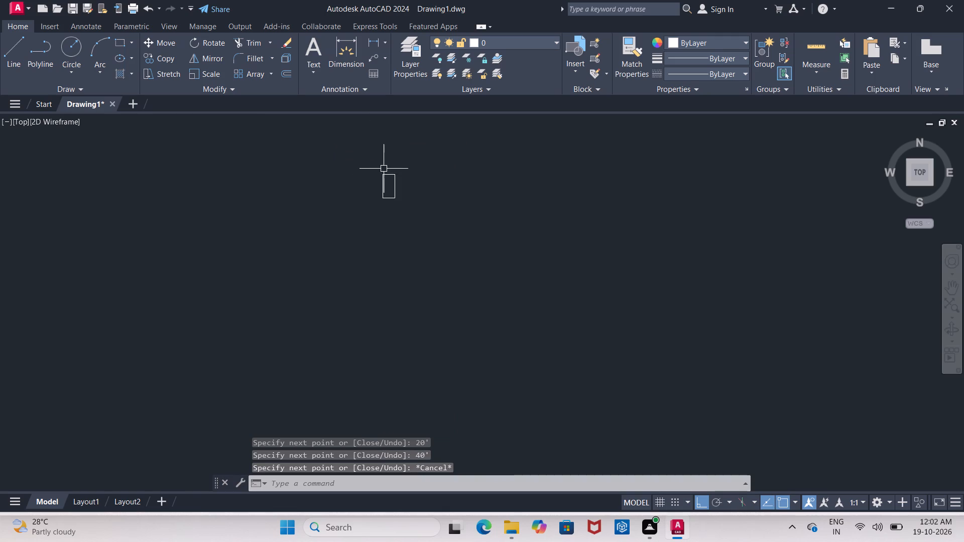
{"action": "scroll", "coordinate": [384, 169], "scroll_direction": "up", "scroll_amount": 5}
{"action": "middle_click_drag", "start_coordinate": [398, 204], "coordinate": [409, 158]}
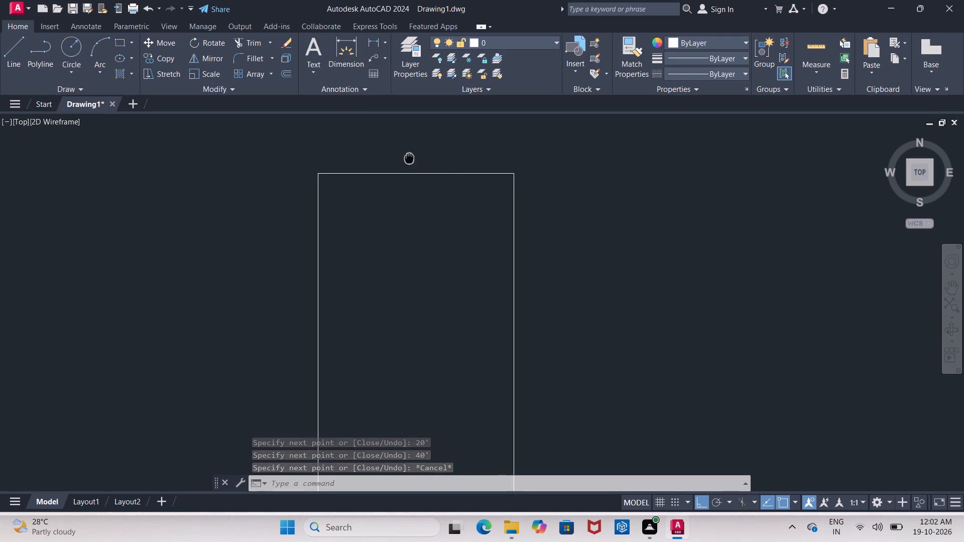
{"action": "middle_click_drag", "start_coordinate": [409, 158], "coordinate": [413, 154]}
{"action": "key", "text": "o"}
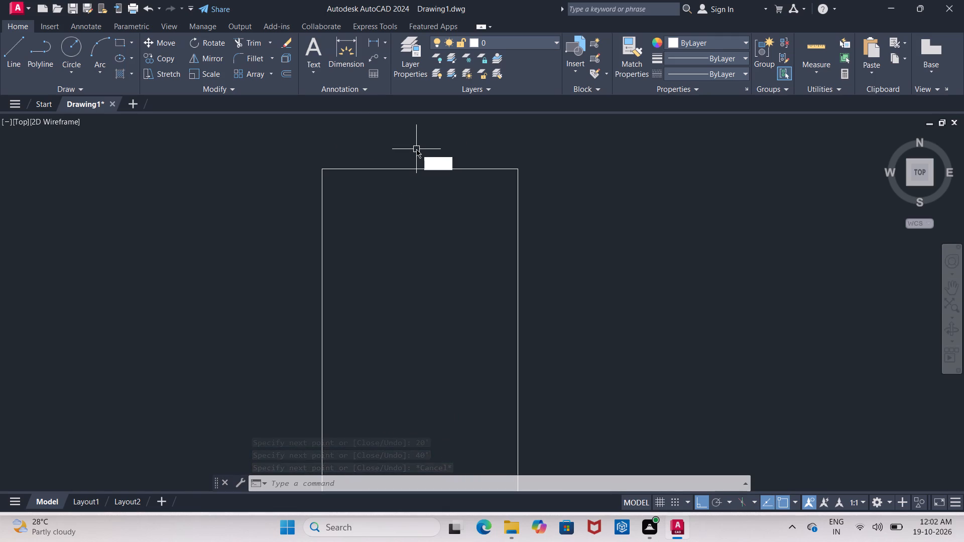
{"action": "key", "text": "Return"}
{"action": "type", "text": "9\""}
{"action": "key", "text": "Return"}
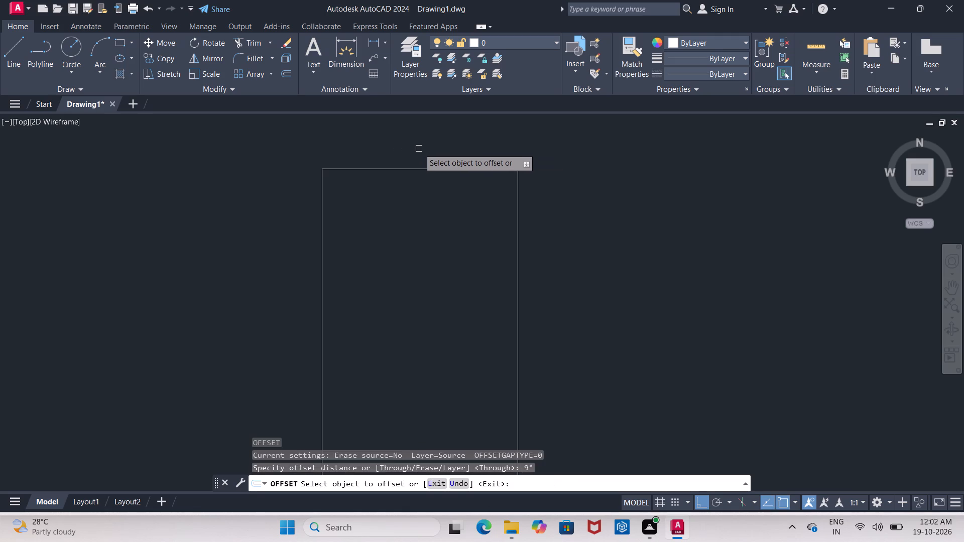
{"action": "left_click", "coordinate": [414, 168]}
{"action": "left_click", "coordinate": [418, 135]}
{"action": "left_click_drag", "start_coordinate": [517, 252], "coordinate": [531, 253]}
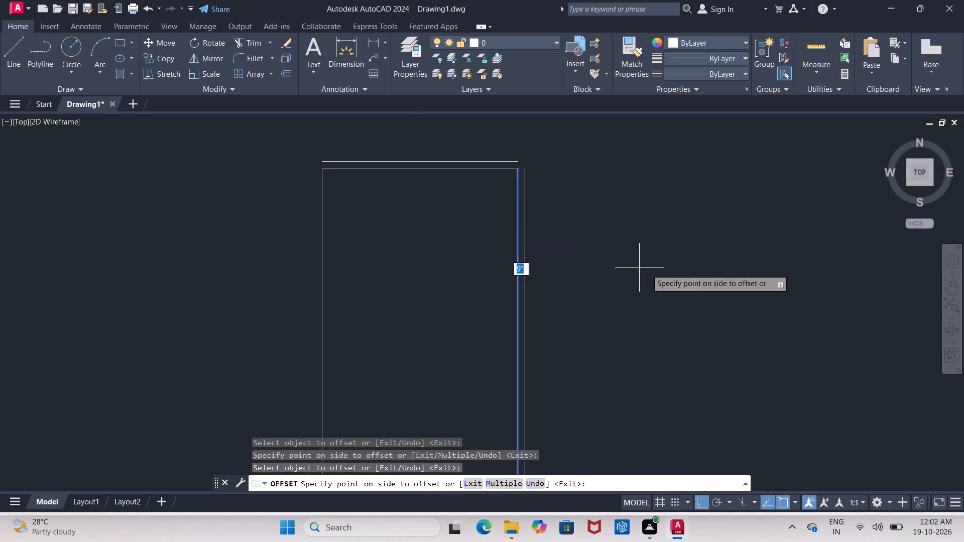
{"action": "left_click", "coordinate": [646, 269]}
{"action": "left_click", "coordinate": [321, 283]}
{"action": "left_click", "coordinate": [179, 253]}
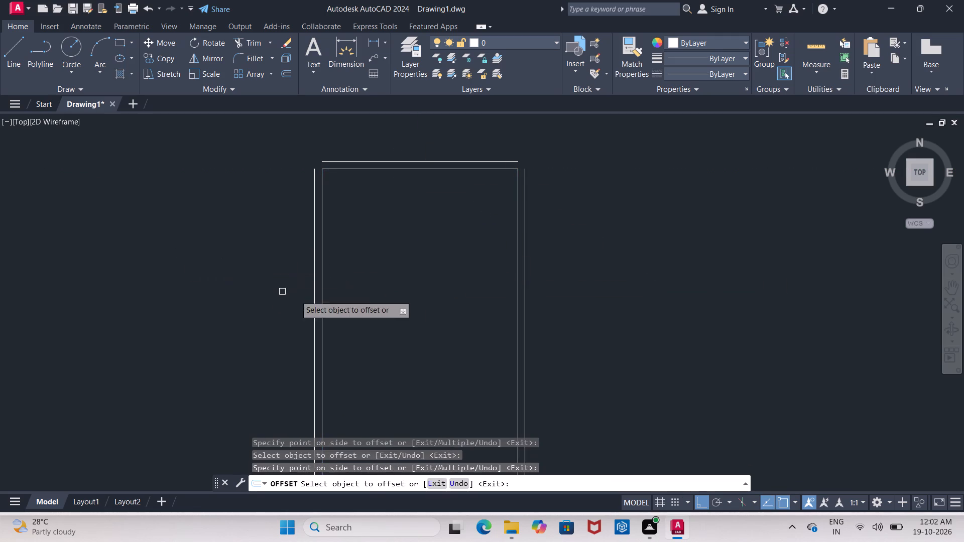
{"action": "middle_click_drag", "start_coordinate": [312, 301], "coordinate": [267, 154]}
{"action": "middle_click_drag", "start_coordinate": [338, 270], "coordinate": [333, 111]}
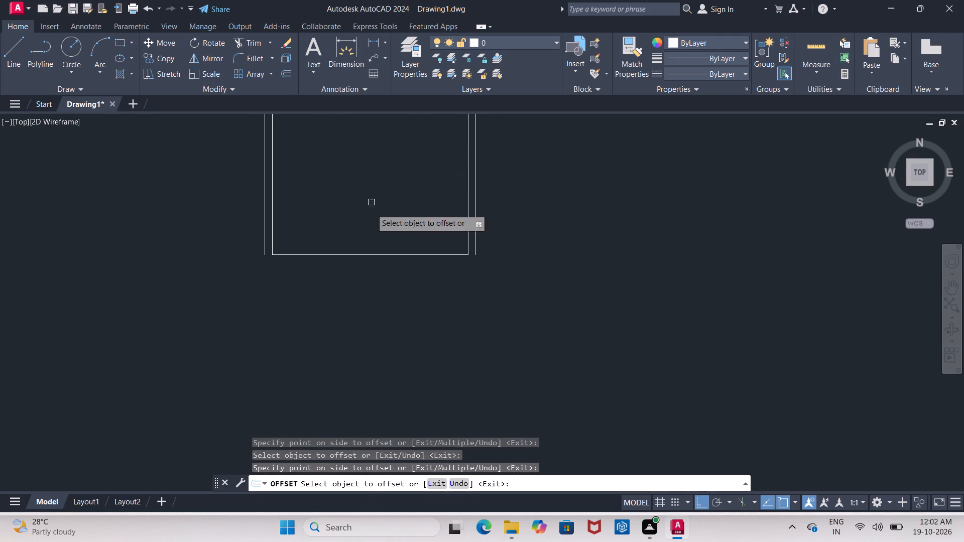
{"action": "left_click", "coordinate": [367, 253]}
{"action": "left_click", "coordinate": [350, 340]}
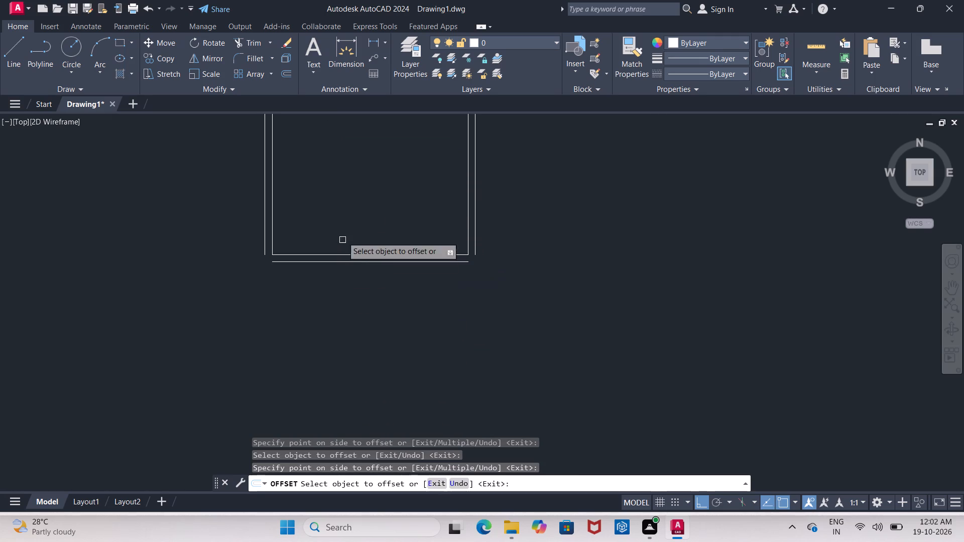
Join the outer wall lines at the two upper corners with Fillet.
{"action": "middle_click_drag", "start_coordinate": [350, 190], "coordinate": [357, 276]}
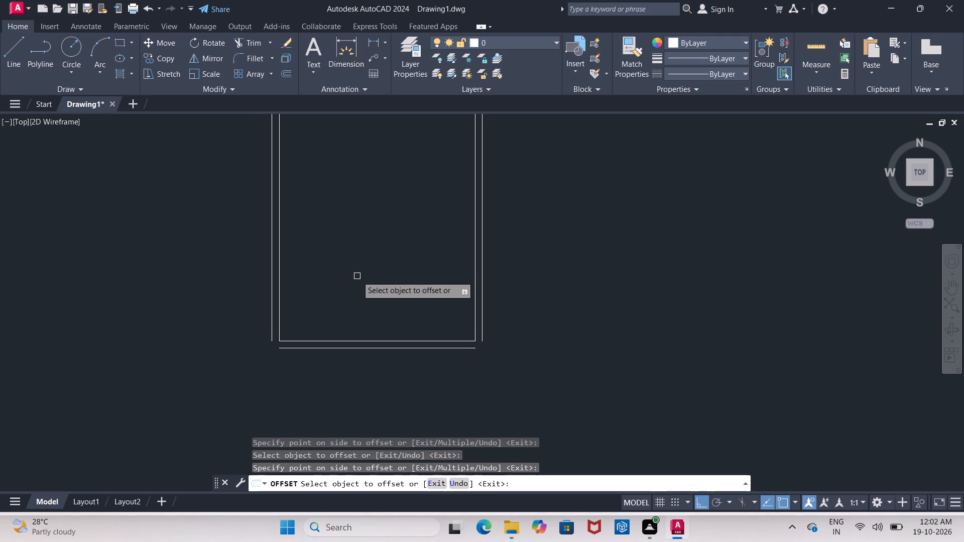
{"action": "middle_click_drag", "start_coordinate": [358, 260], "coordinate": [360, 278]}
{"action": "scroll", "coordinate": [359, 263], "scroll_direction": "down", "scroll_amount": 1}
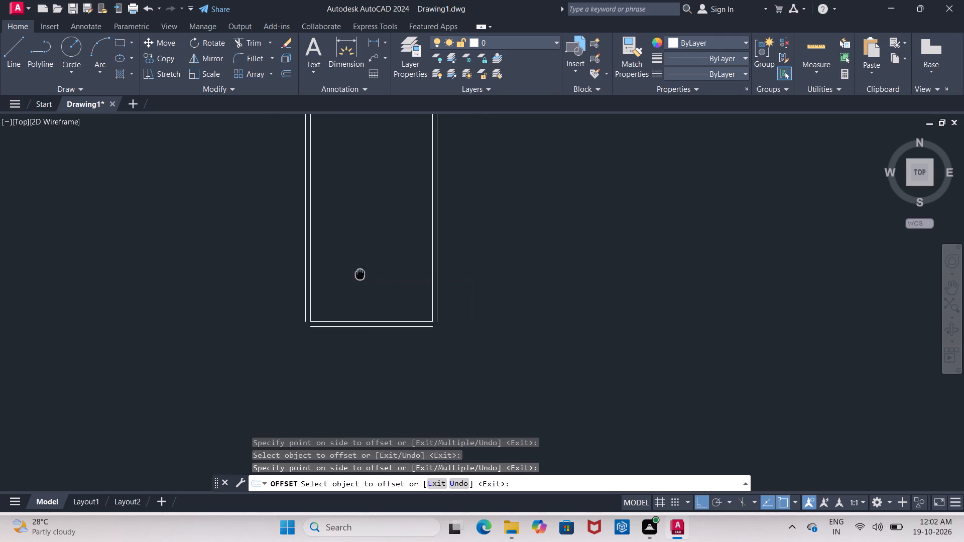
{"action": "middle_click_drag", "start_coordinate": [360, 278], "coordinate": [360, 337]}
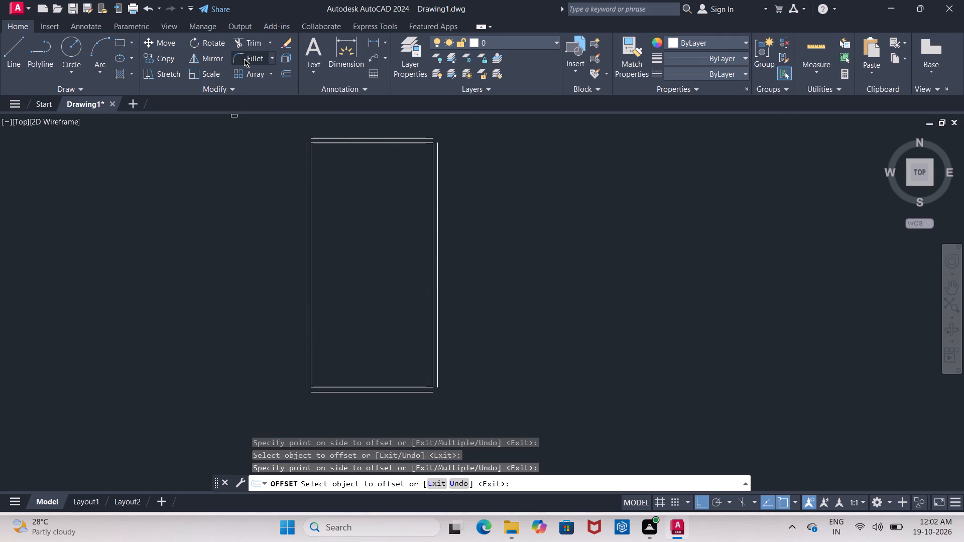
{"action": "left_click", "coordinate": [244, 59]}
{"action": "scroll", "coordinate": [324, 131], "scroll_direction": "up", "scroll_amount": 2}
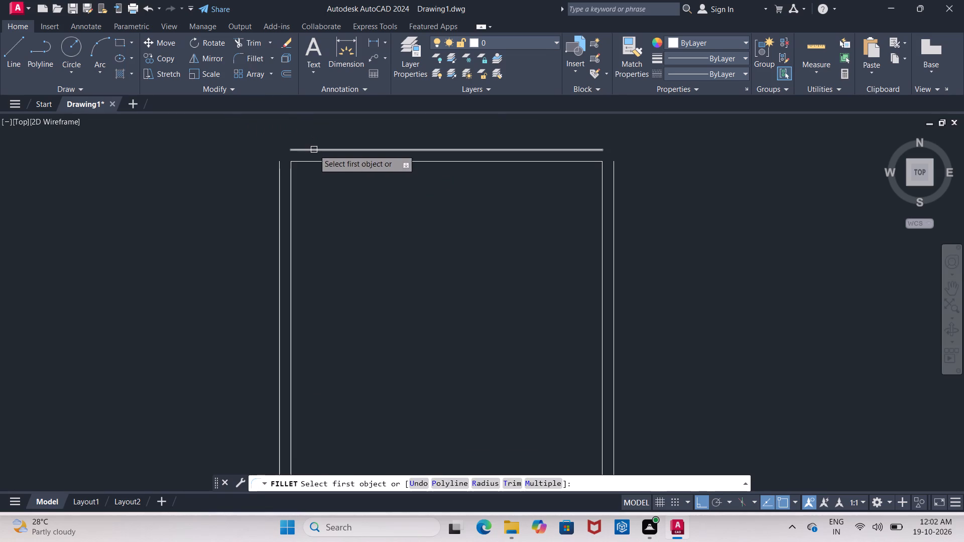
{"action": "left_click", "coordinate": [314, 150]}
{"action": "left_click", "coordinate": [276, 191]}
{"action": "left_click", "coordinate": [278, 194]}
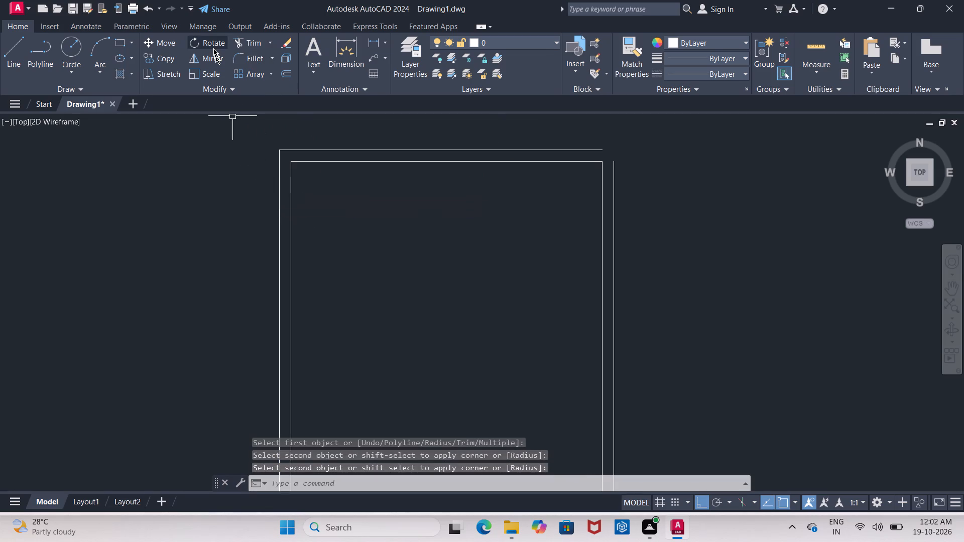
{"action": "left_click", "coordinate": [248, 63]}
{"action": "left_click", "coordinate": [586, 151]}
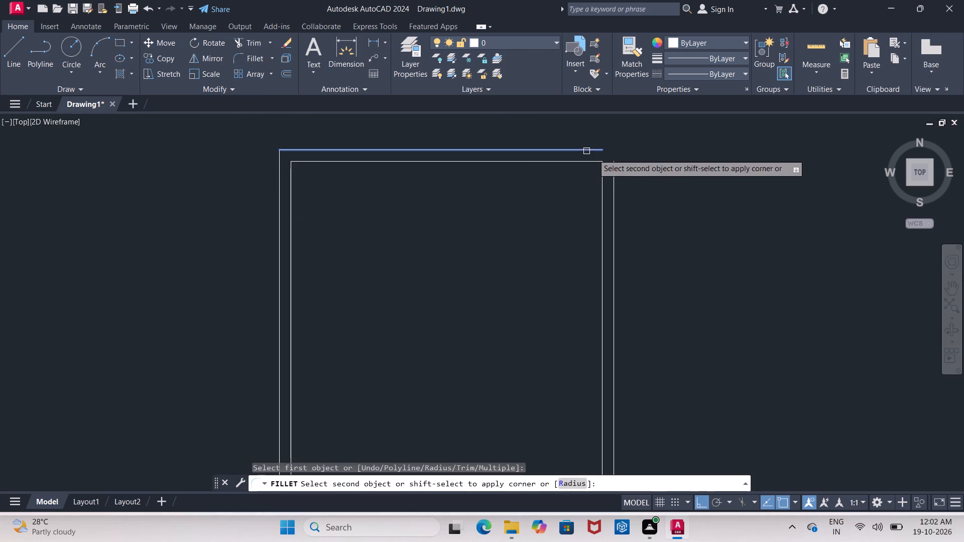
{"action": "left_click", "coordinate": [616, 260]}
Join the outer wall lines at the lower-left corner with Fillet.
{"action": "scroll", "coordinate": [637, 276], "scroll_direction": "down", "scroll_amount": 2}
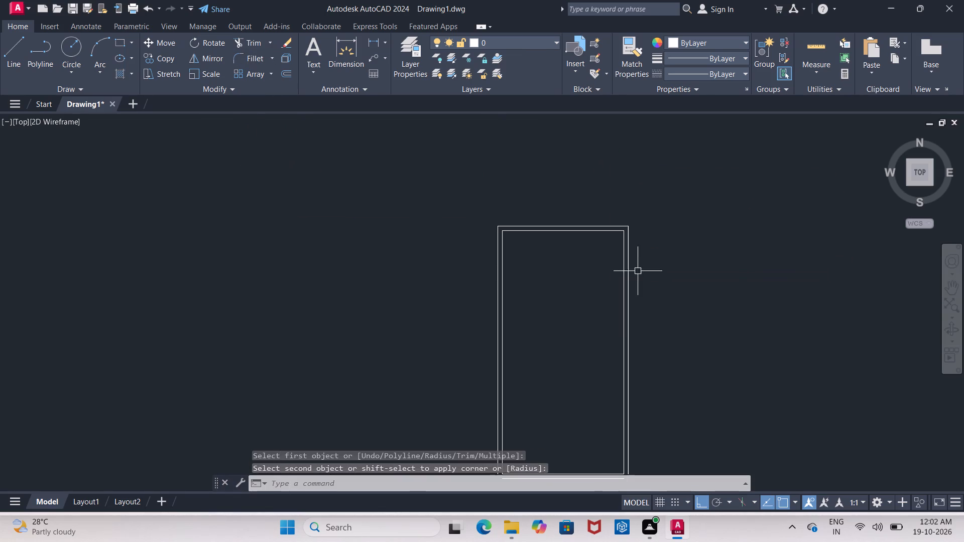
{"action": "middle_click_drag", "start_coordinate": [548, 353], "coordinate": [503, 171]}
{"action": "scroll", "coordinate": [474, 301], "scroll_direction": "up", "scroll_amount": 2}
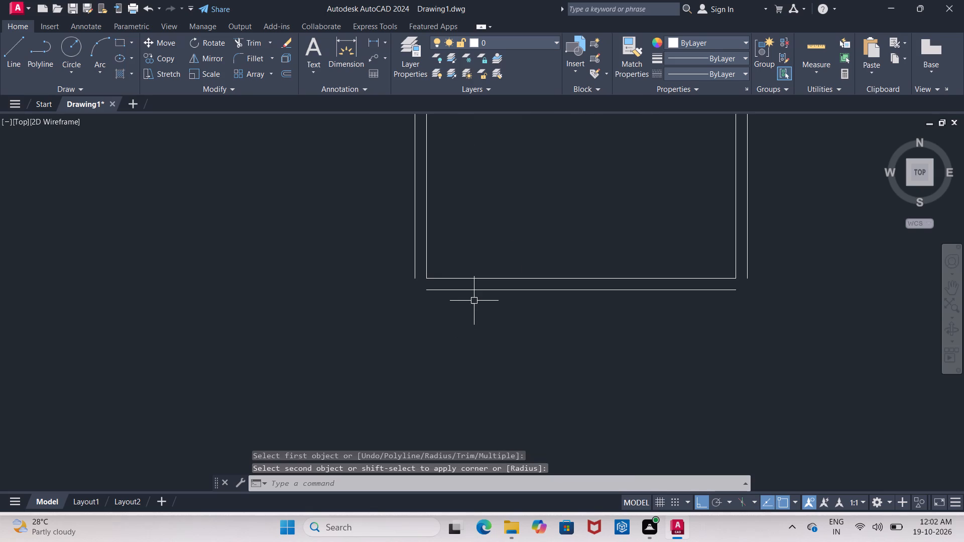
{"action": "scroll", "coordinate": [468, 297], "scroll_direction": "up", "scroll_amount": 2}
{"action": "left_click", "coordinate": [235, 58]}
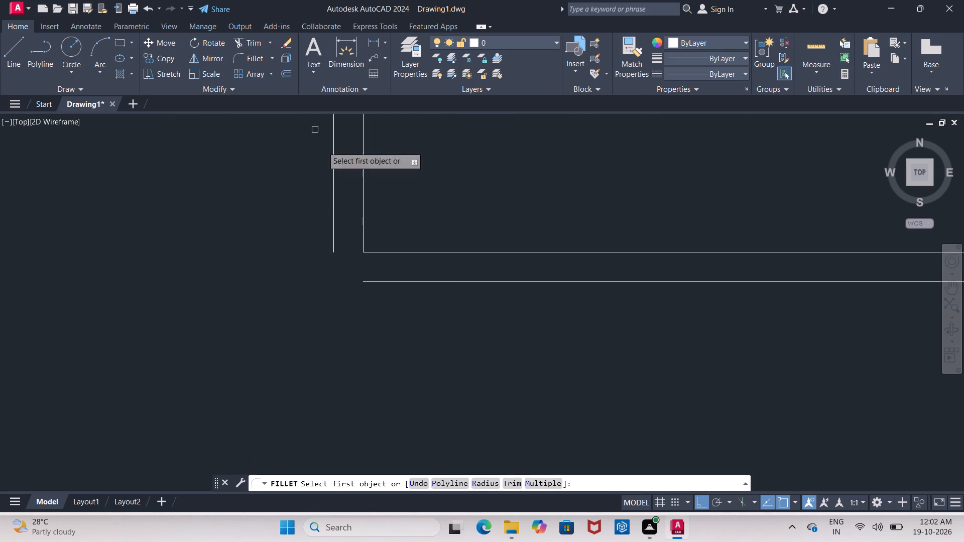
{"action": "left_click", "coordinate": [330, 235]}
{"action": "left_click_drag", "start_coordinate": [331, 236], "coordinate": [337, 255]}
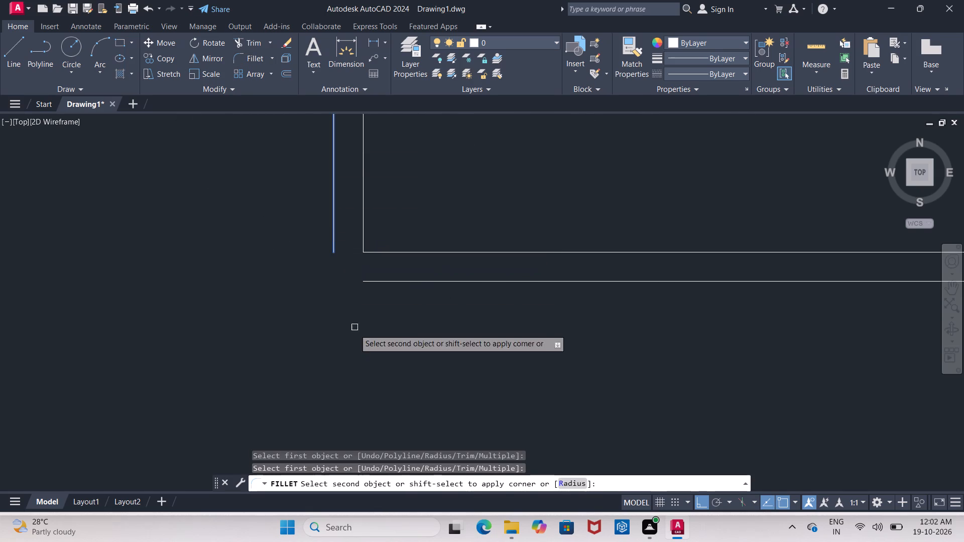
{"action": "left_click", "coordinate": [390, 282]}
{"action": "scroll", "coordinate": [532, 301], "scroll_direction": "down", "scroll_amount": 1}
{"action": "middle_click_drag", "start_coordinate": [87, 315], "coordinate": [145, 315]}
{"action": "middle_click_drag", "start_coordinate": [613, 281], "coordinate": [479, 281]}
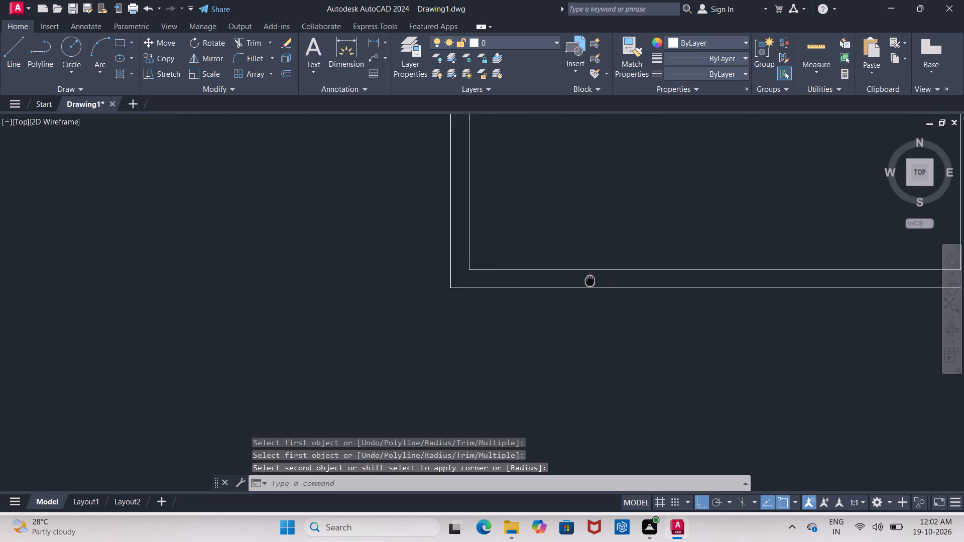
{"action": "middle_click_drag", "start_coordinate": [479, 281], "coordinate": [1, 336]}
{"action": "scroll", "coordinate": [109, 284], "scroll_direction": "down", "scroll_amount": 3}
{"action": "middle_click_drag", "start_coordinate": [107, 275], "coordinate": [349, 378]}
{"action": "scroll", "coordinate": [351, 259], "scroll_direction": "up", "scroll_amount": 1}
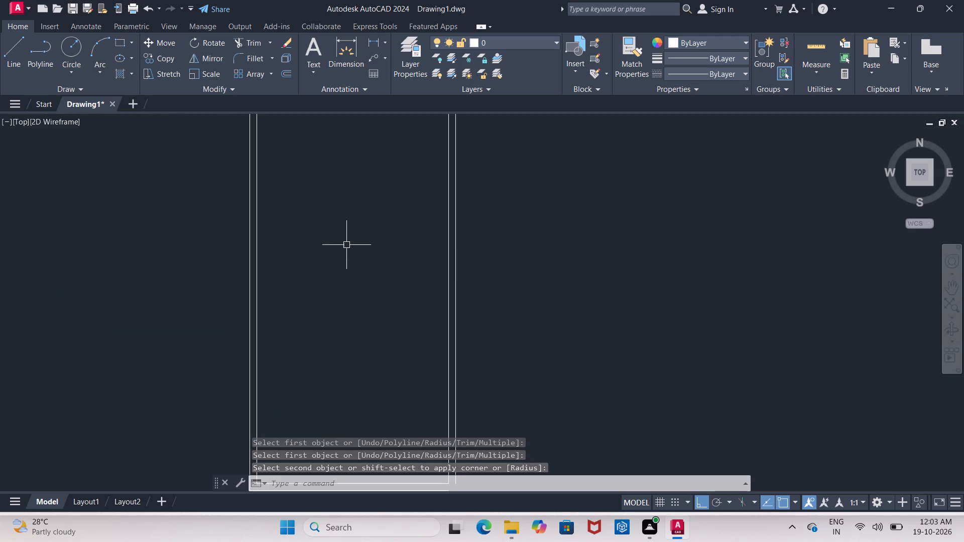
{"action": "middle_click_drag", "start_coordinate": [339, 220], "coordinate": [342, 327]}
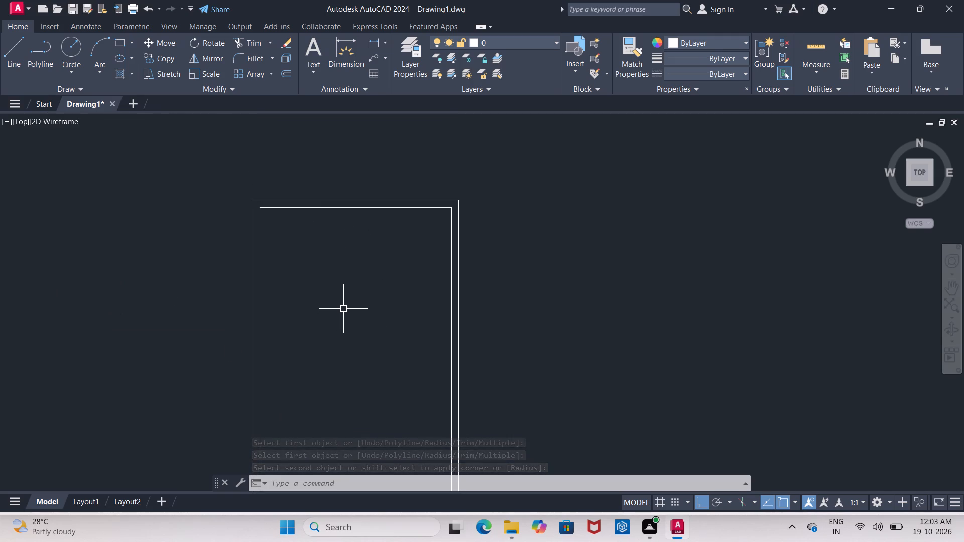
Offset the inner line of the right outer wall 12' inward to start a vertical partition.
{"action": "key", "text": "Escape"}
{"action": "key", "text": "o"}
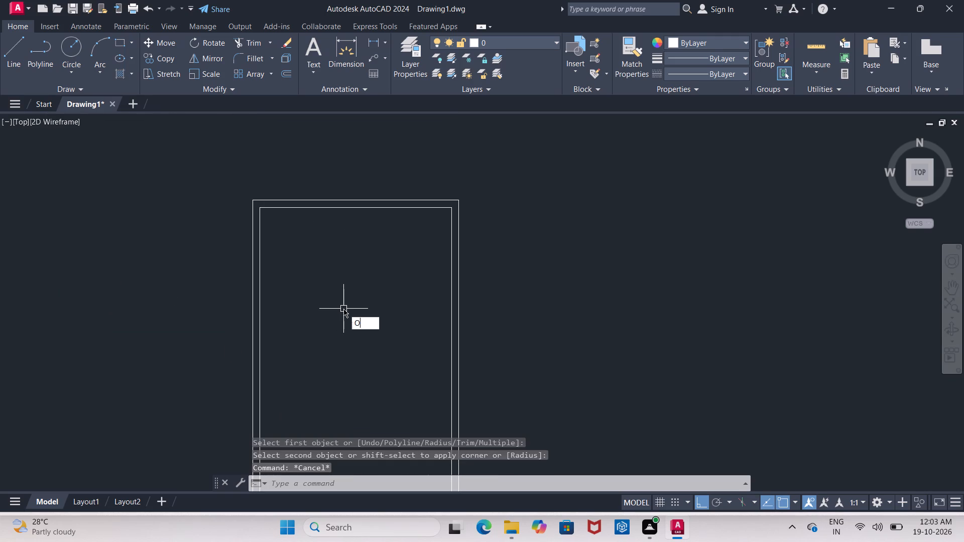
{"action": "key", "text": "Return"}
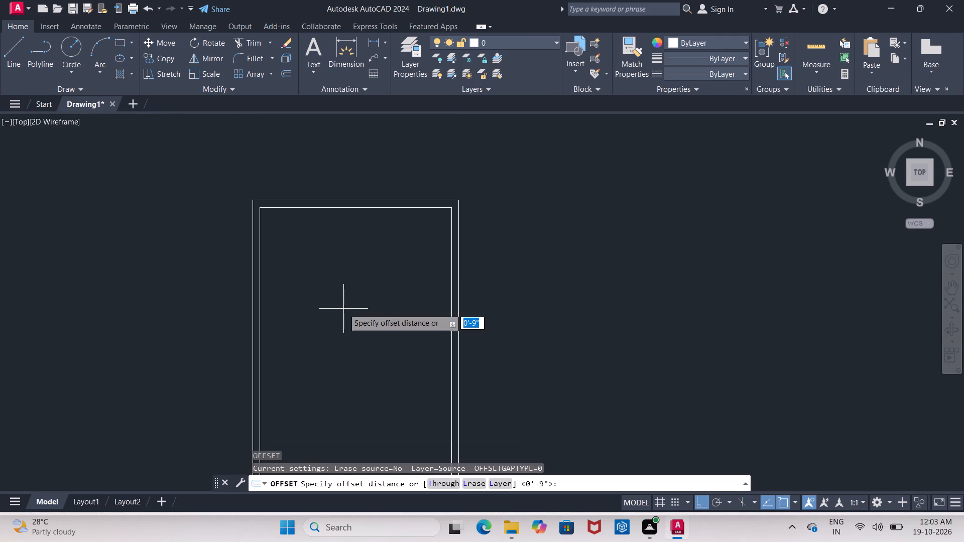
{"action": "type", "text": "12"}
{"action": "key", "text": "apostrophe"}
{"action": "key", "text": "Return"}
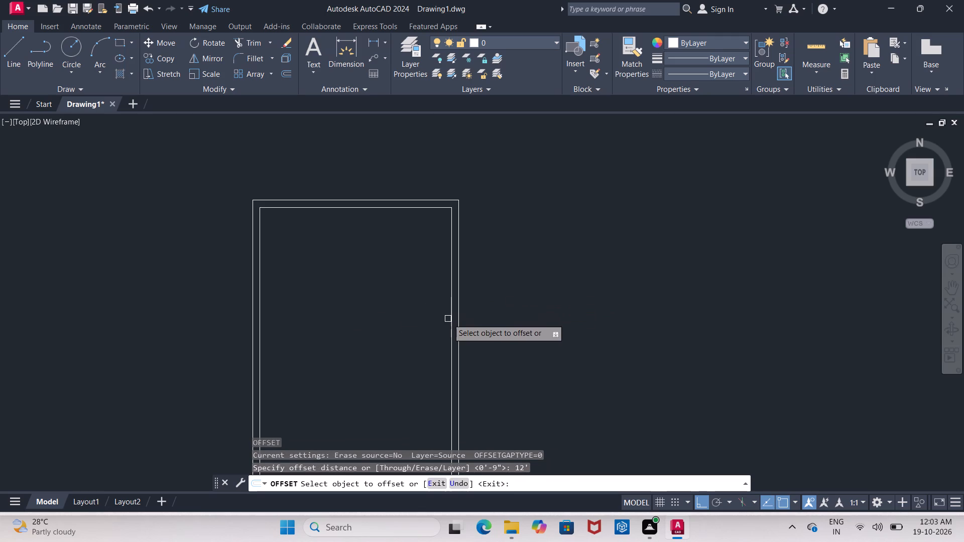
{"action": "left_click", "coordinate": [451, 325]}
{"action": "left_click", "coordinate": [373, 334]}
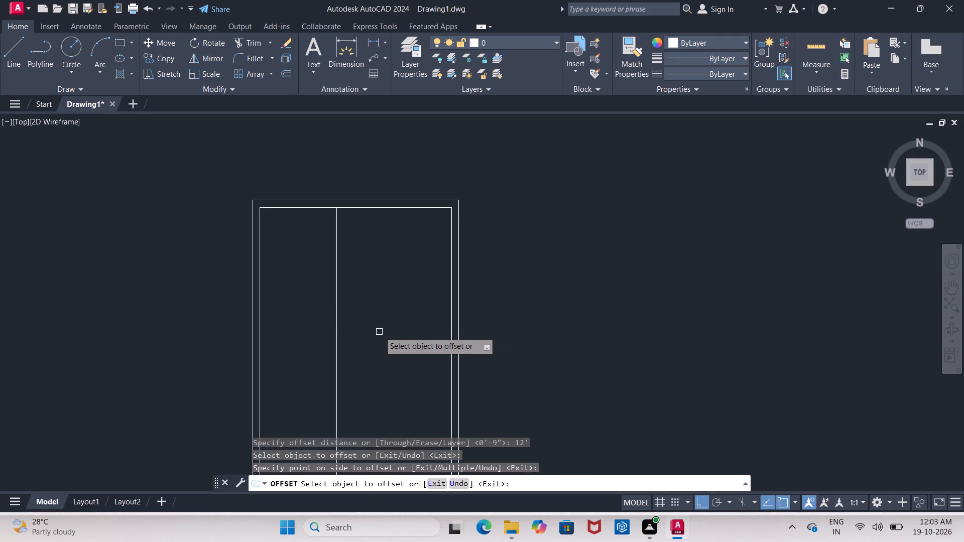
{"action": "key", "text": "Return"}
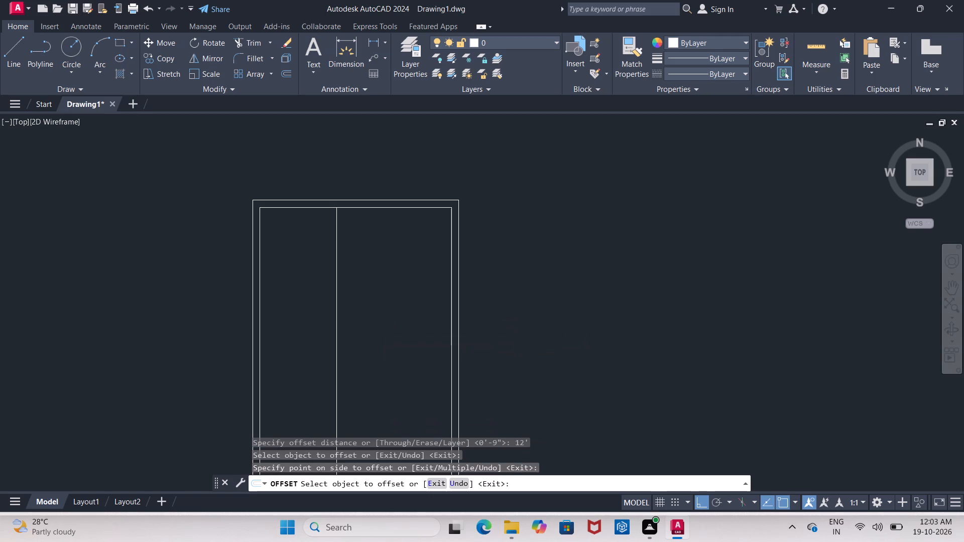
Offset the inner line of the top outer wall 11' downward to start a horizontal partition.
{"action": "key", "text": "Return"}
{"action": "type", "text": "11"}
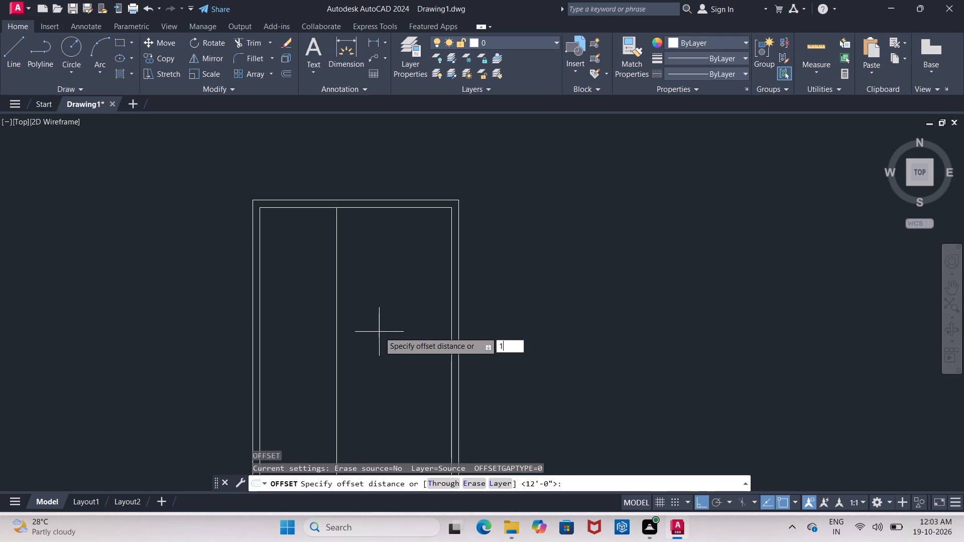
{"action": "key", "text": "apostrophe"}
{"action": "key", "text": "Return"}
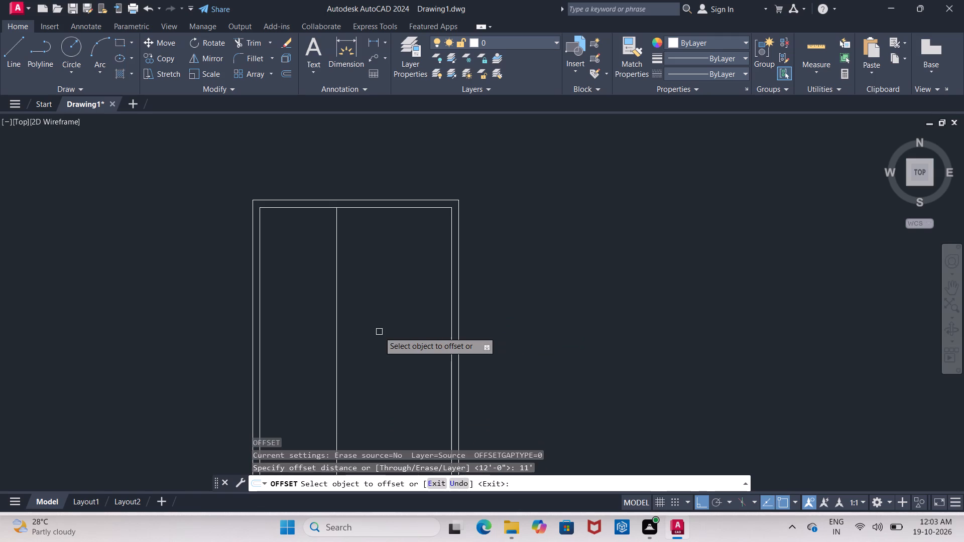
{"action": "left_click", "coordinate": [370, 211]}
{"action": "left_click", "coordinate": [373, 208]}
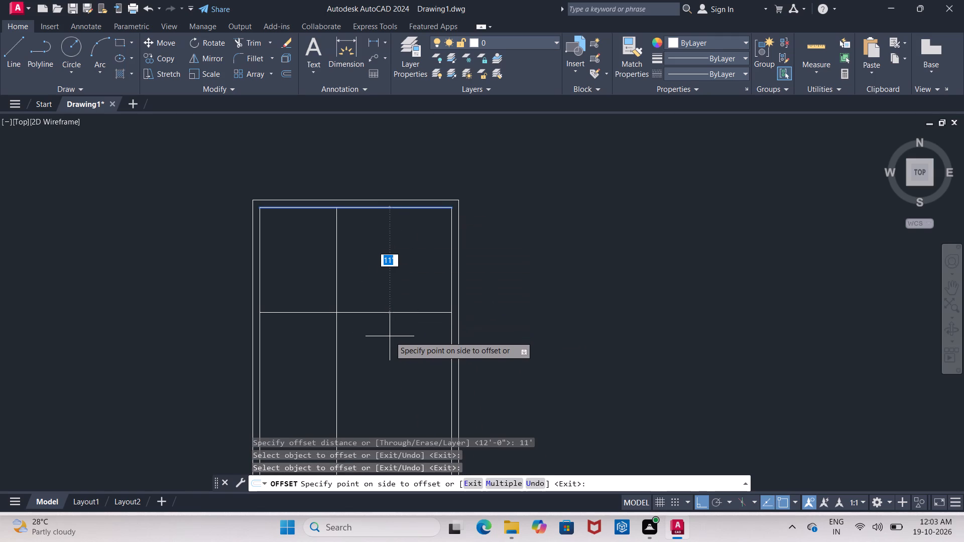
{"action": "left_click", "coordinate": [390, 336]}
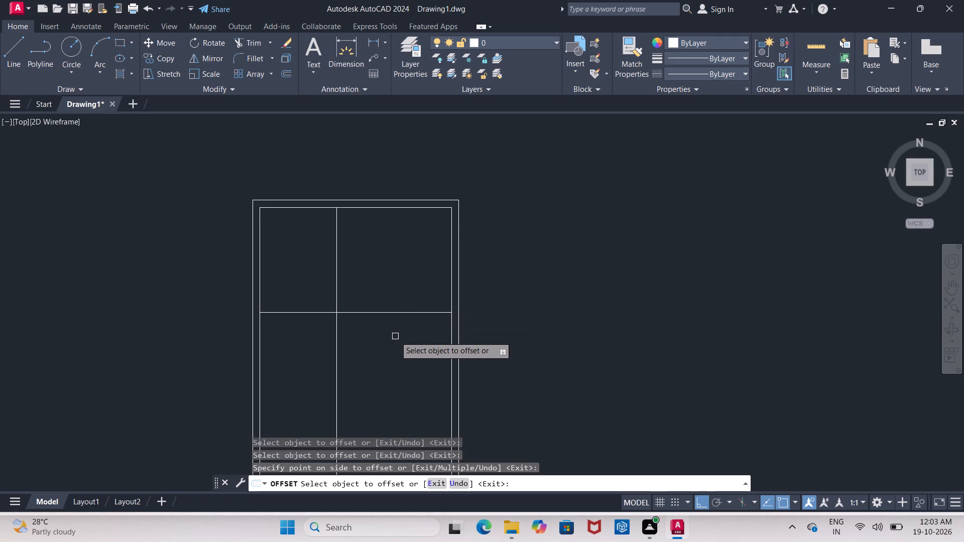
{"action": "key", "text": "Return"}
Offset the vertical partition line 9" to the left and the horizontal partition line 9" downward for wall thickness.
{"action": "key", "text": "Return"}
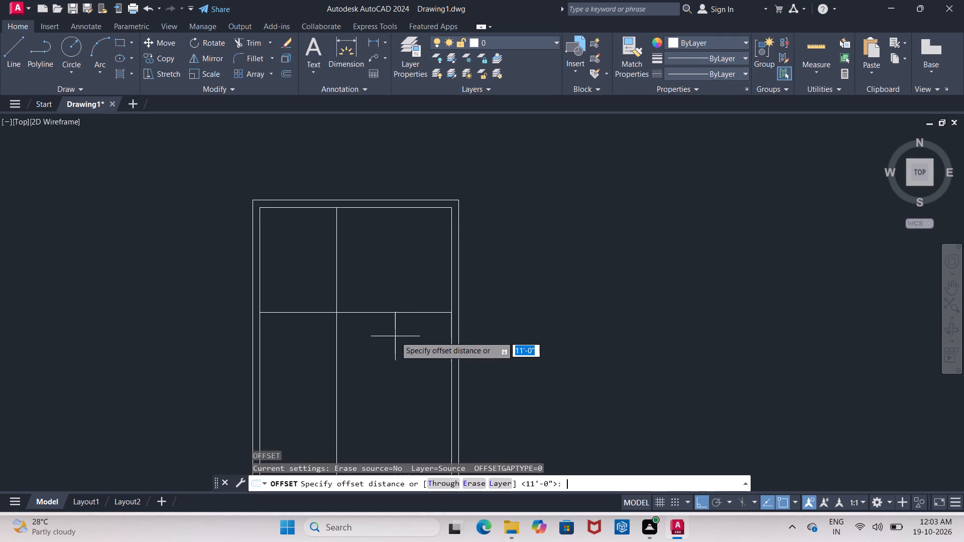
{"action": "key", "text": "9"}
{"action": "key", "text": "shift+quotedbl"}
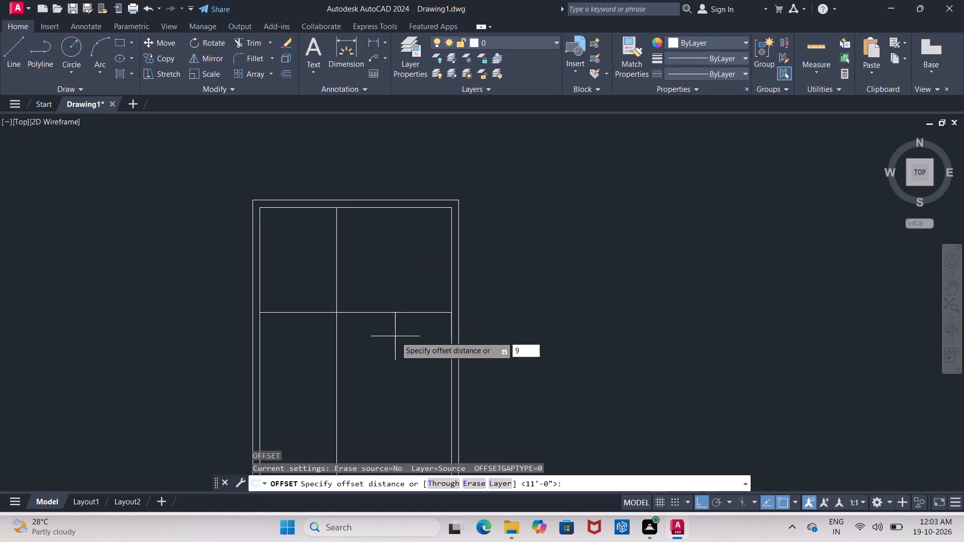
{"action": "key", "text": "Return"}
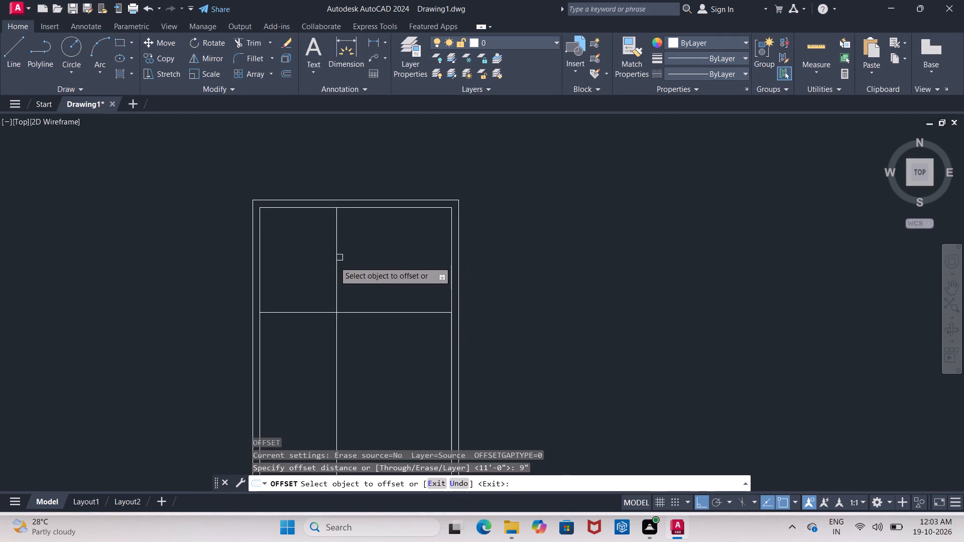
{"action": "left_click", "coordinate": [333, 263]}
{"action": "left_click", "coordinate": [313, 272]}
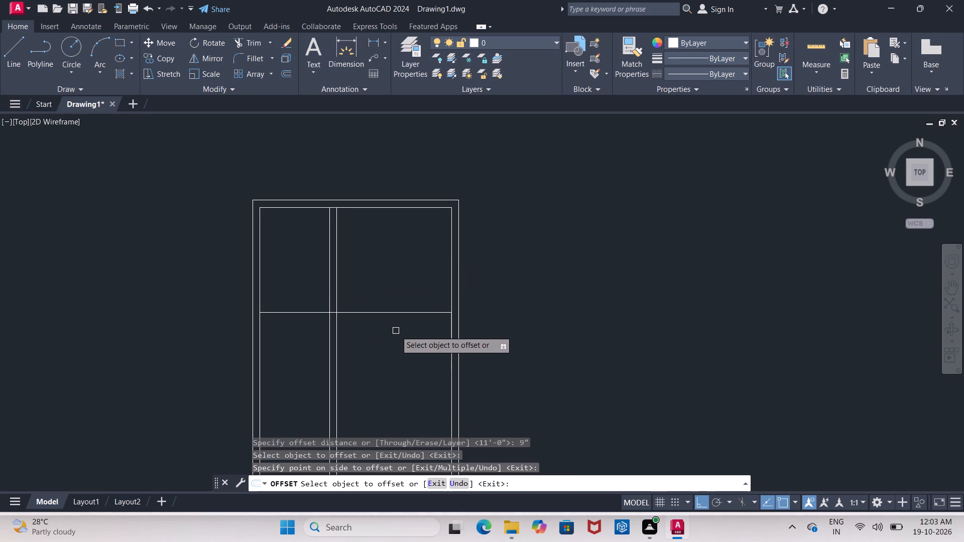
{"action": "left_click", "coordinate": [399, 315]}
{"action": "left_click", "coordinate": [390, 377]}
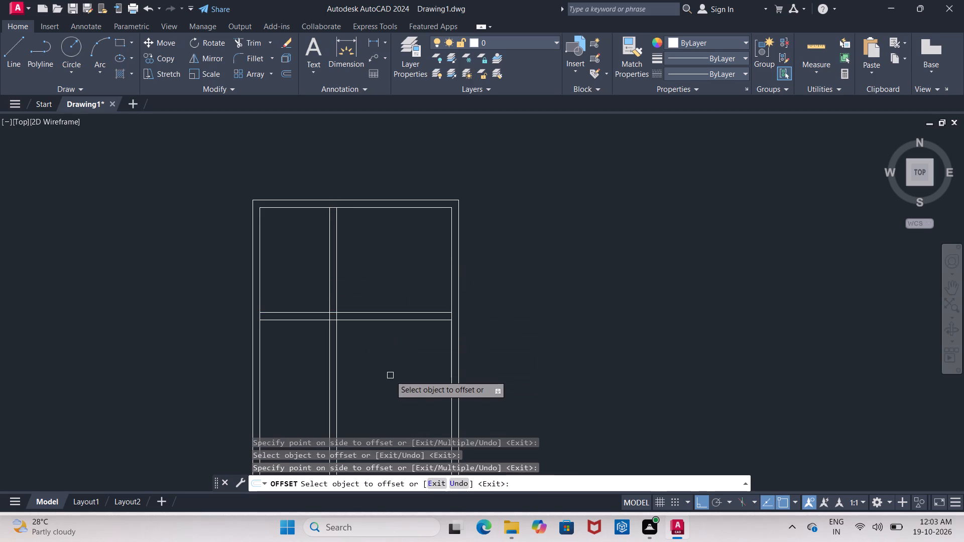
{"action": "key", "text": "Escape"}
Trim the partition lines left of the vertical partition and below the horizontal partition, leaving an enclosed upper-right room.
{"action": "type", "text": "TR"}
{"action": "key", "text": "space"}
{"action": "key", "text": "space"}
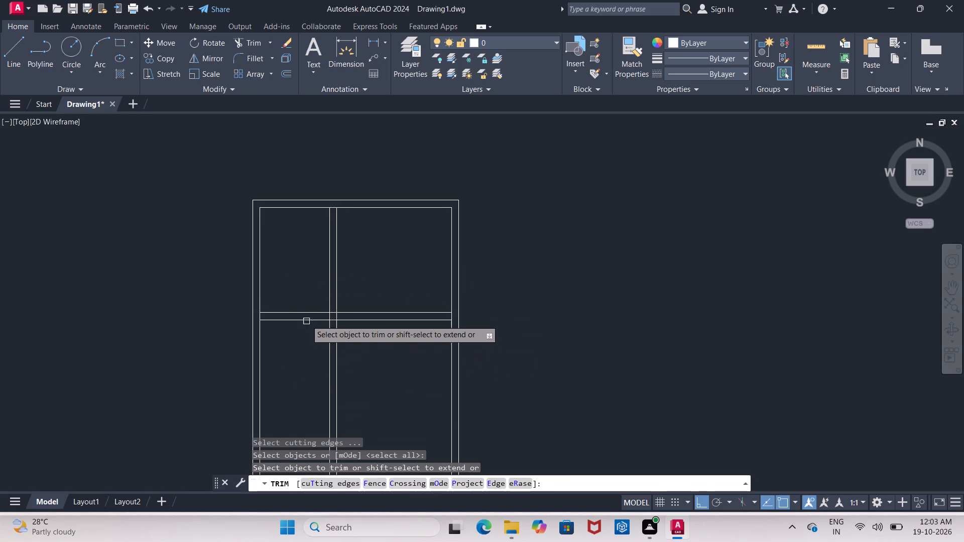
{"action": "left_click", "coordinate": [298, 300]}
{"action": "left_click", "coordinate": [298, 330]}
{"action": "left_click_drag", "start_coordinate": [300, 292], "coordinate": [299, 308]}
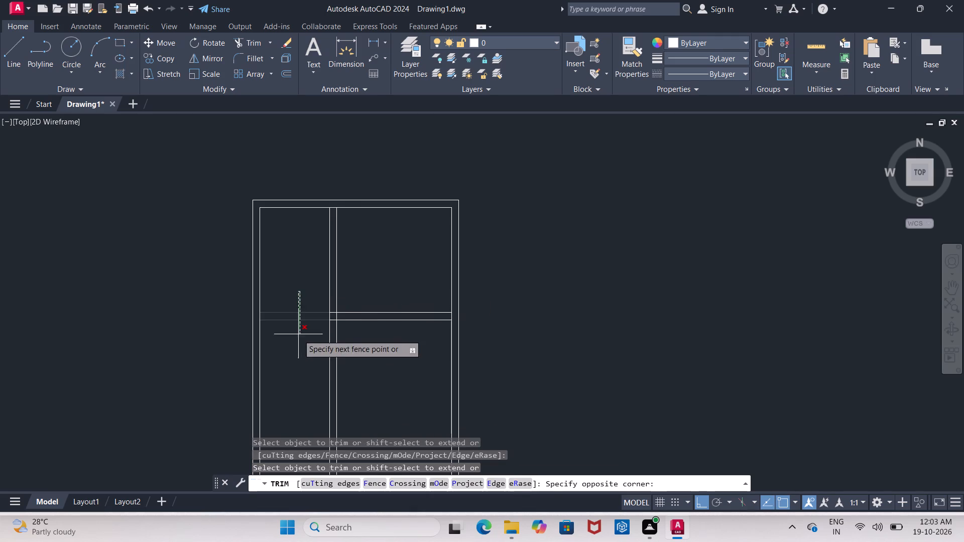
{"action": "left_click", "coordinate": [298, 338]}
{"action": "left_click_drag", "start_coordinate": [301, 361], "coordinate": [309, 362]}
{"action": "left_click", "coordinate": [357, 386]}
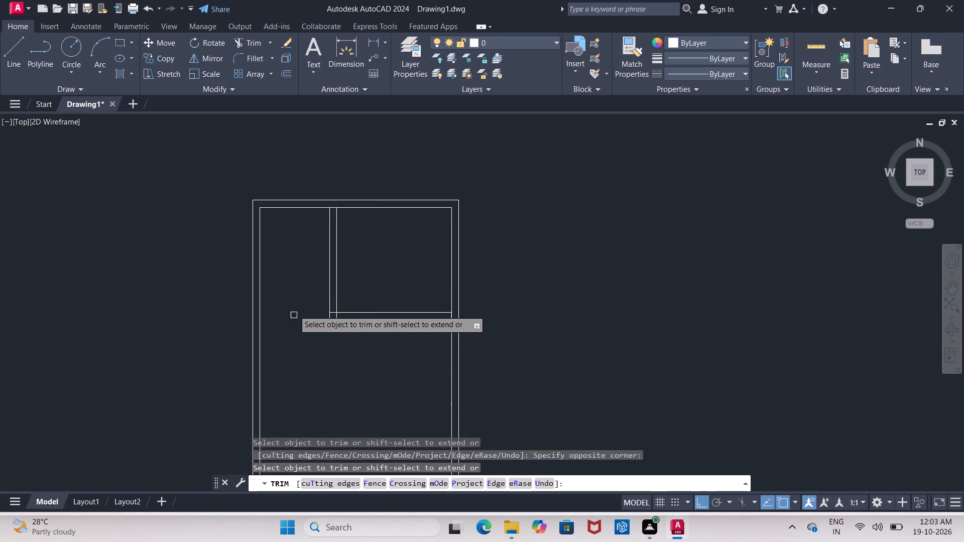
{"action": "scroll", "coordinate": [298, 265], "scroll_direction": "up", "scroll_amount": 1}
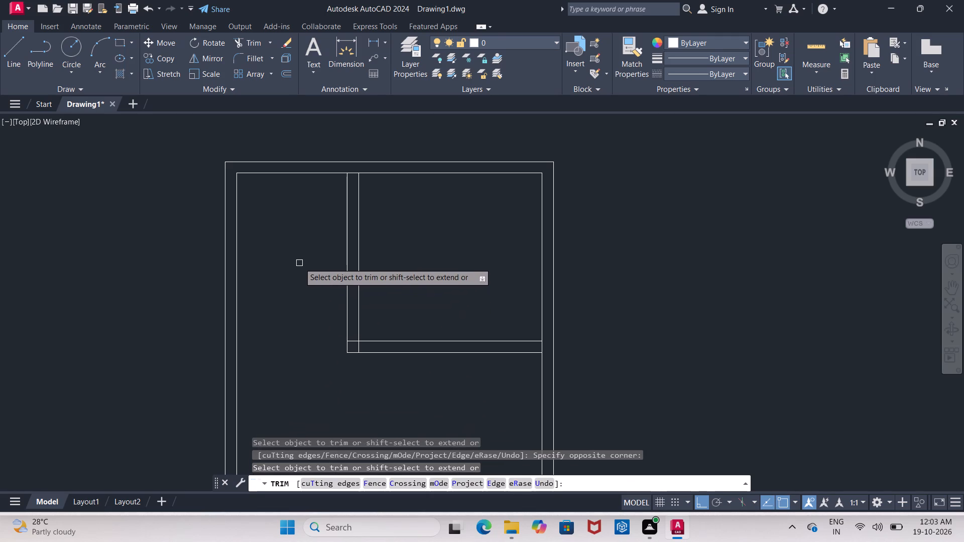
{"action": "key", "text": "Escape"}
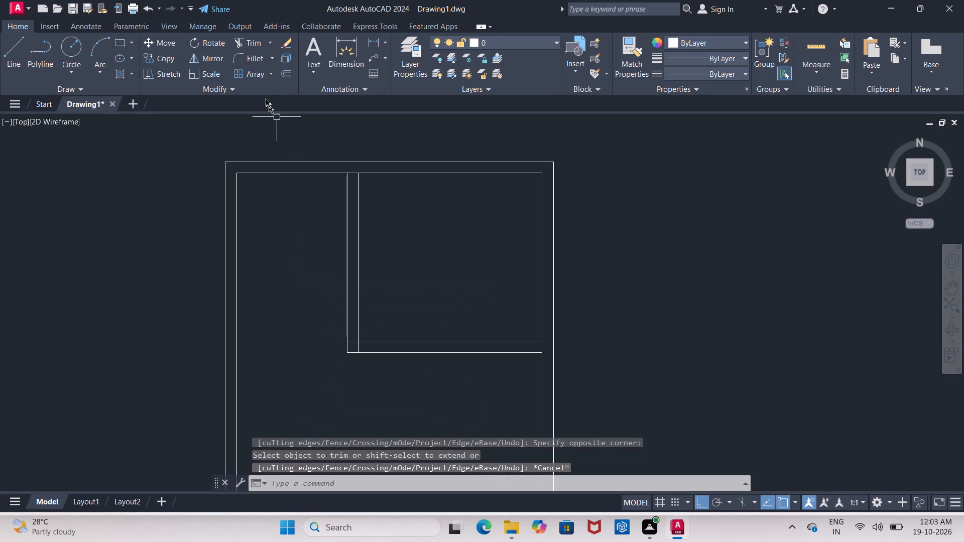
Offset the inner line of the top outer wall 4'6" downward.
{"action": "left_click", "coordinate": [280, 70]}
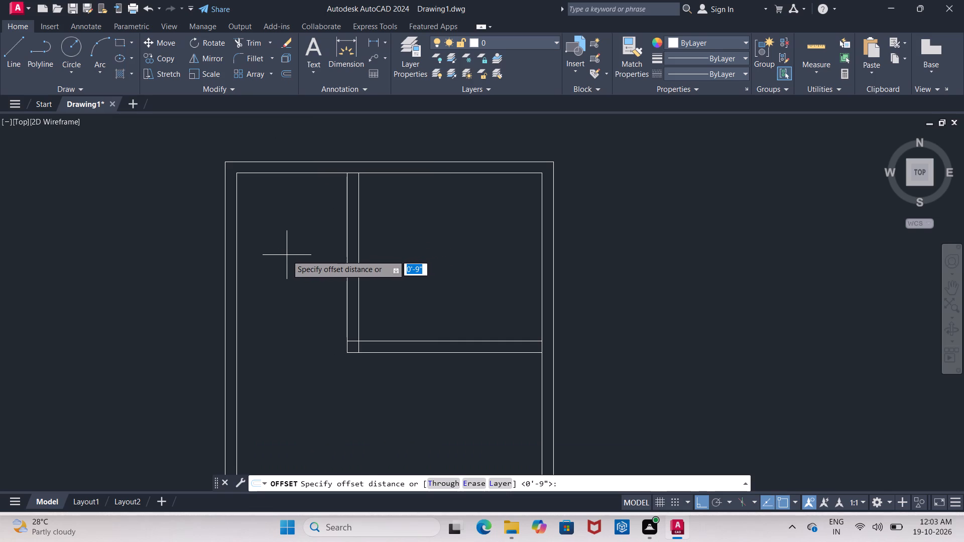
{"action": "key", "text": "4"}
{"action": "type", "text": "'6\""}
{"action": "key", "text": "Return"}
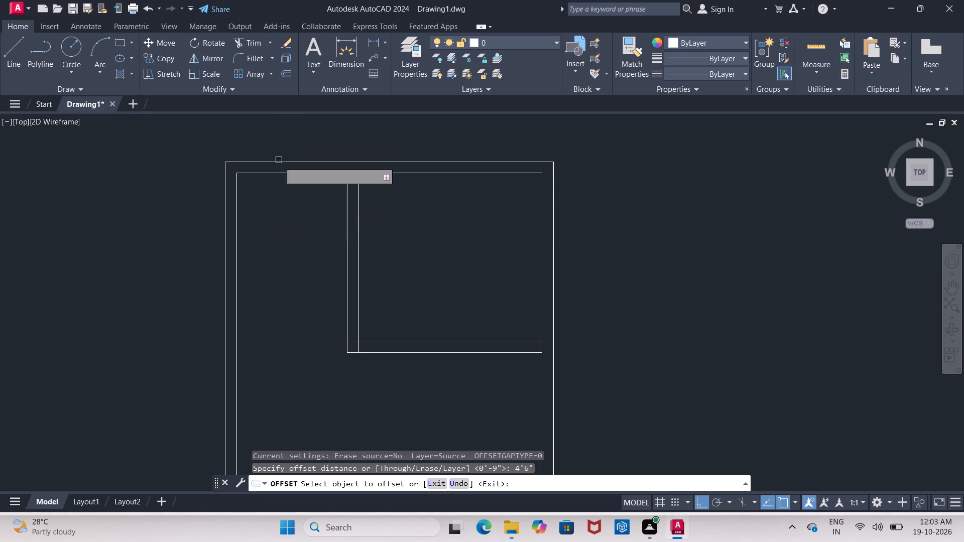
{"action": "left_click", "coordinate": [283, 175]}
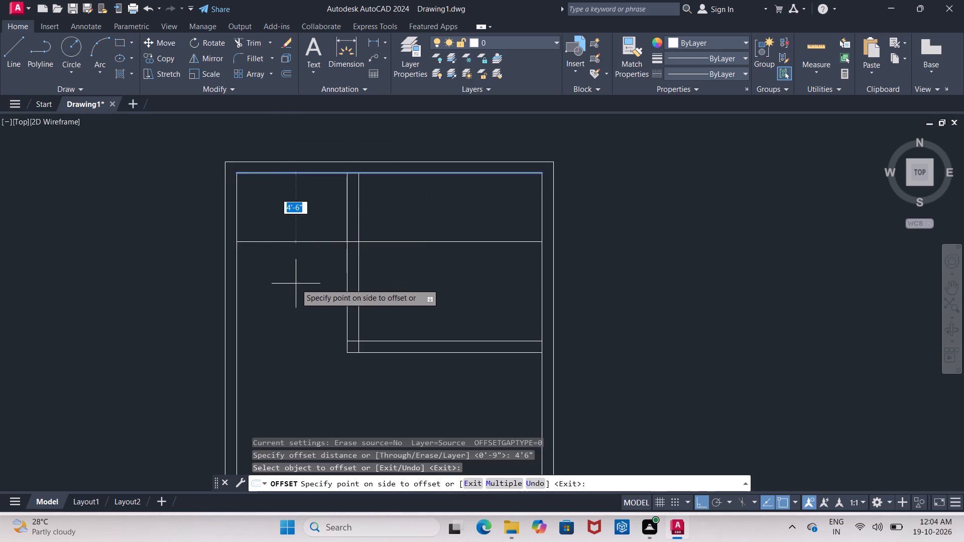
{"action": "left_click", "coordinate": [296, 284]}
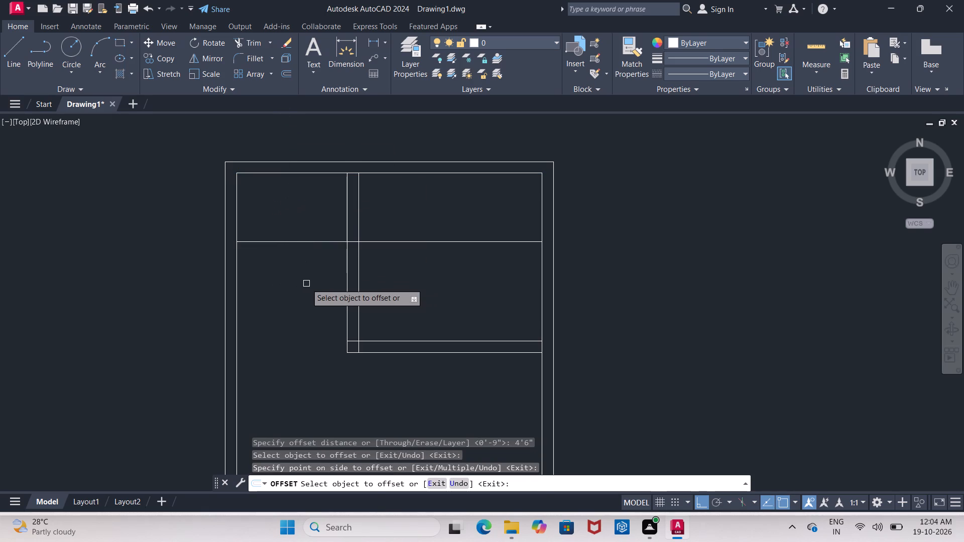
{"action": "key", "text": "Return"}
Offset the new horizontal line 4.5" downward to give the thin partition its thickness.
{"action": "key", "text": "Return"}
{"action": "key", "text": "4"}
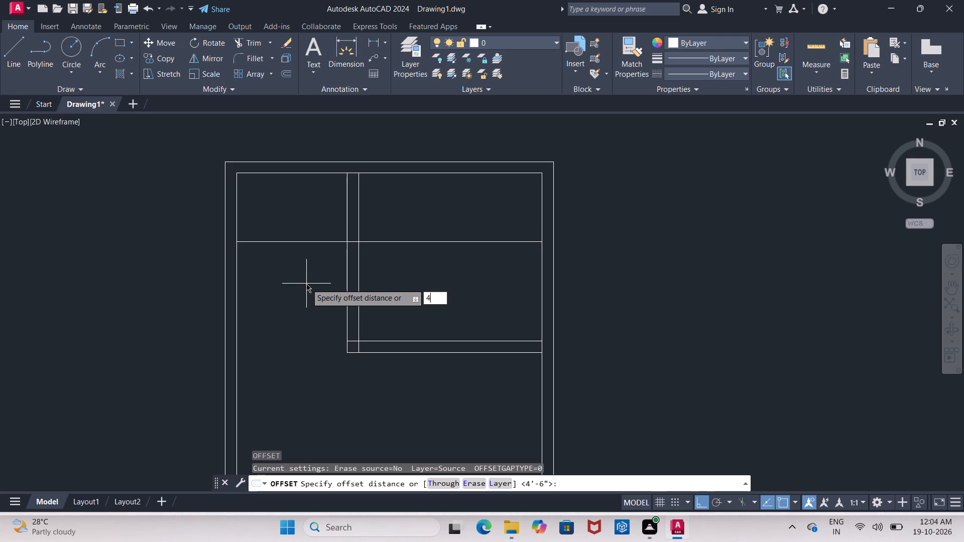
{"action": "type", "text": ".5\""}
{"action": "key", "text": "Return"}
{"action": "left_click", "coordinate": [284, 243]}
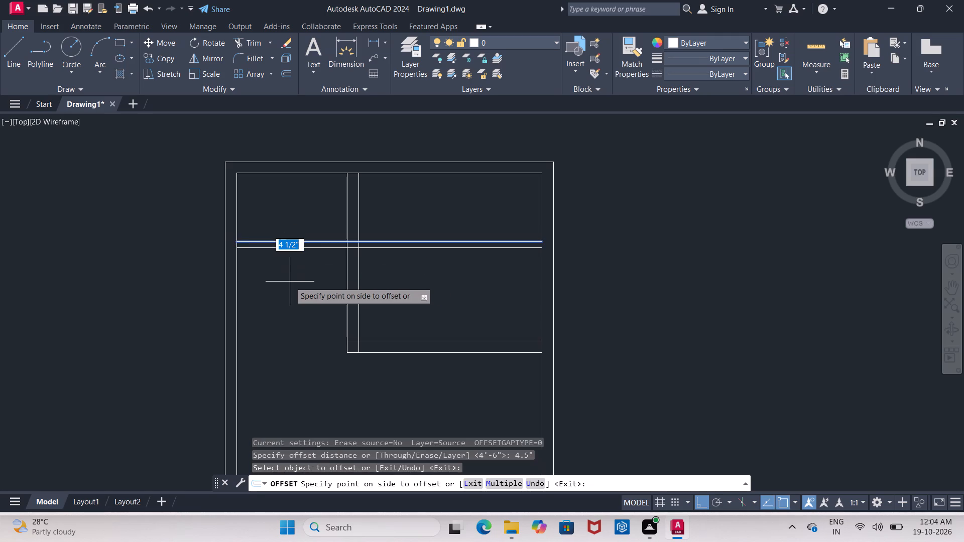
{"action": "left_click", "coordinate": [290, 282]}
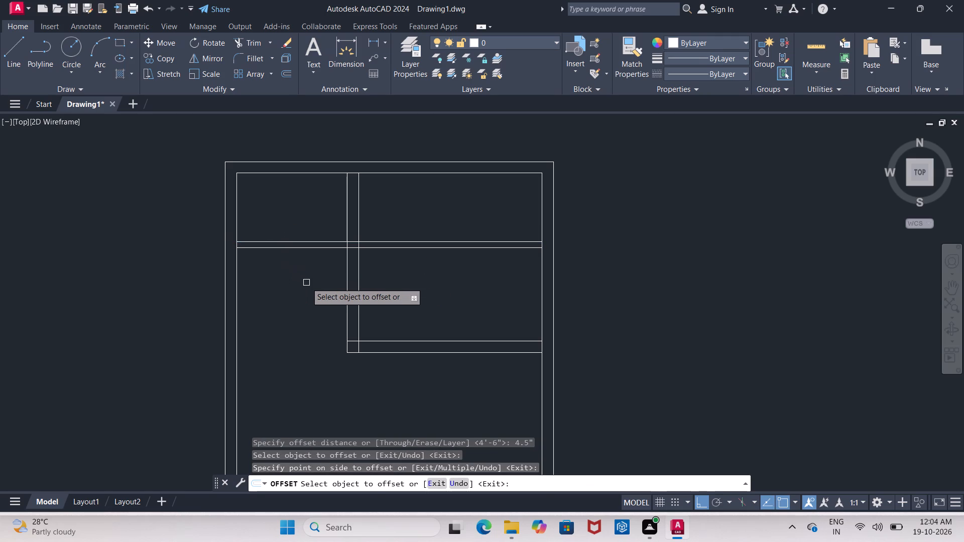
{"action": "middle_click_drag", "start_coordinate": [303, 280], "coordinate": [305, 229]}
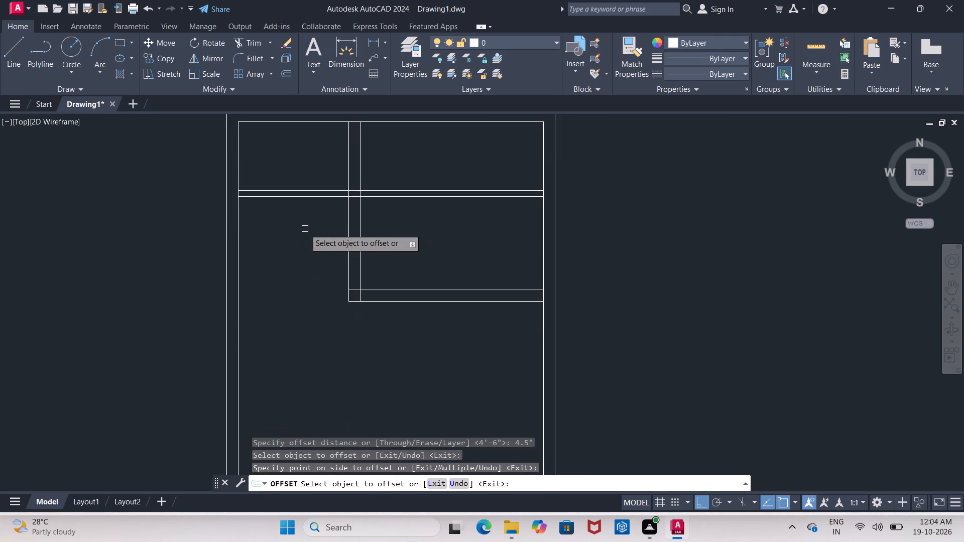
{"action": "key", "text": "Return"}
Offset the lower line of the 4.5" partition 7'2" downward.
{"action": "key", "text": "Return"}
{"action": "type", "text": "7'"}
{"action": "type", "text": "2\""}
{"action": "key", "text": "Return"}
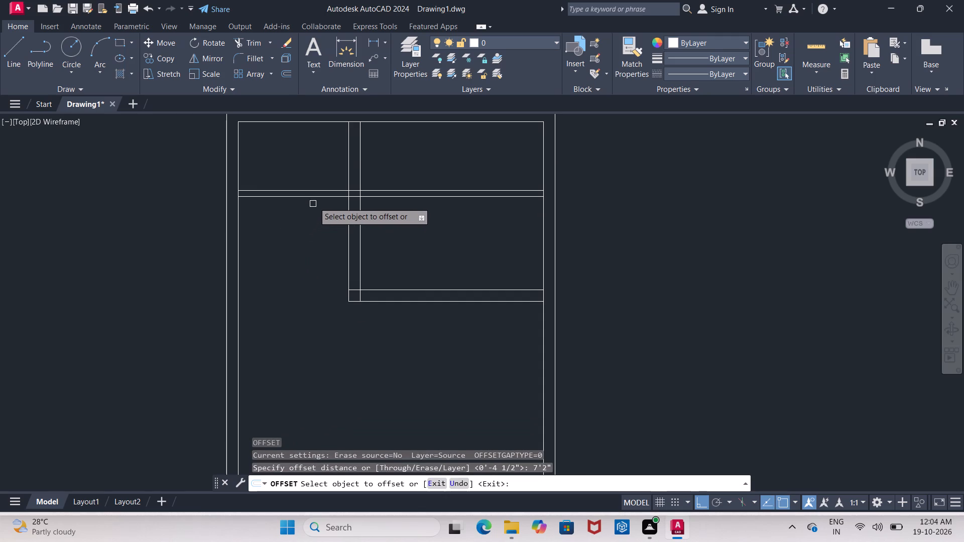
{"action": "left_click", "coordinate": [314, 201]}
{"action": "left_click", "coordinate": [317, 199]}
{"action": "left_click", "coordinate": [321, 271]}
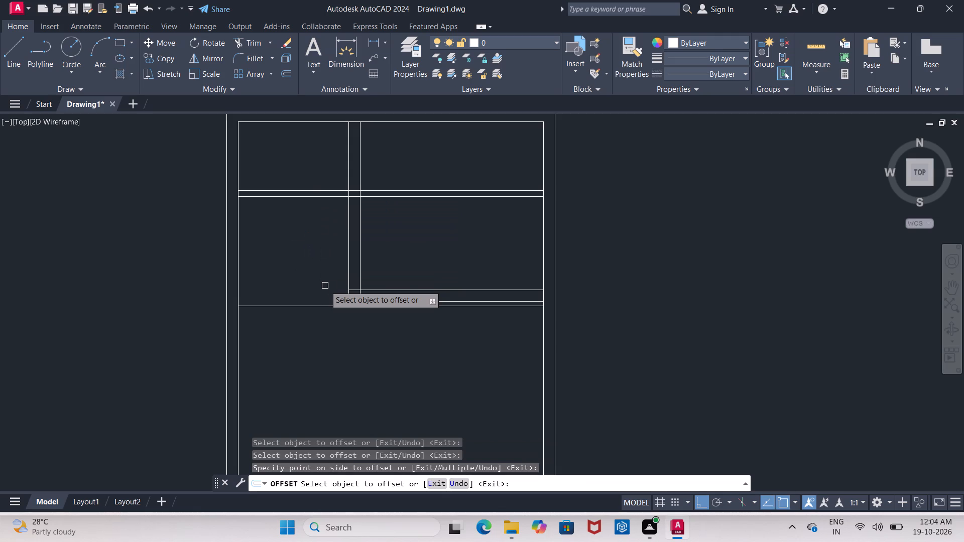
{"action": "key", "text": "Escape"}
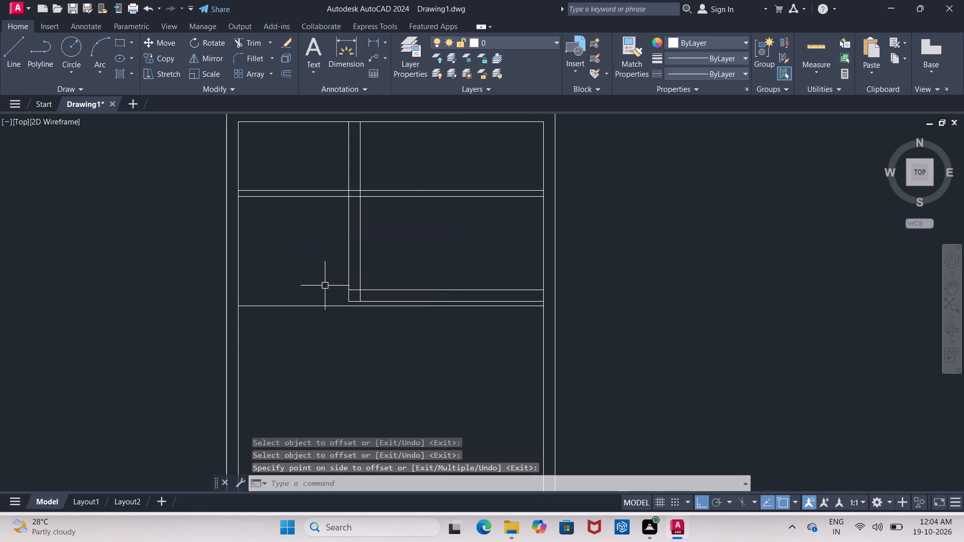
Delete the lower line of the 4.5" horizontal partition.
{"action": "left_click", "coordinate": [433, 198]}
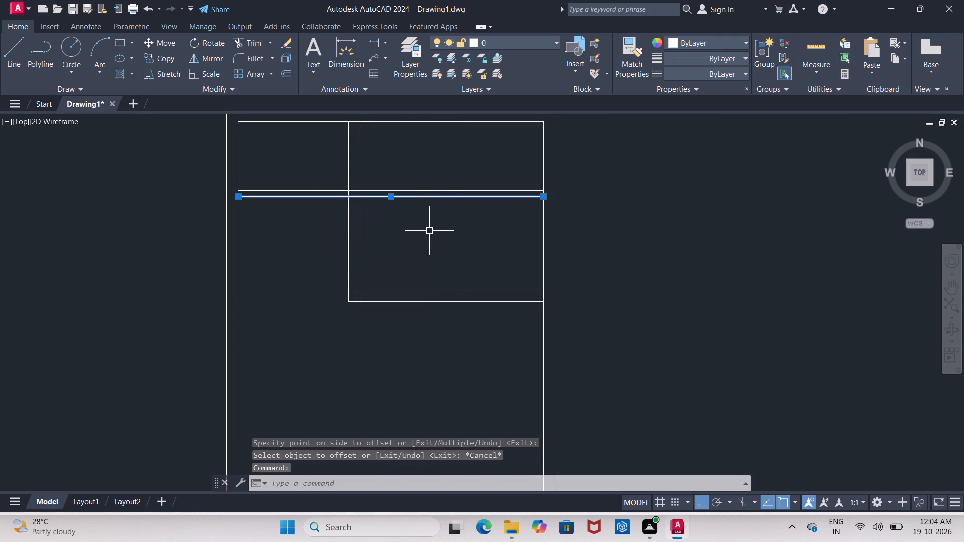
{"action": "key", "text": "Delete"}
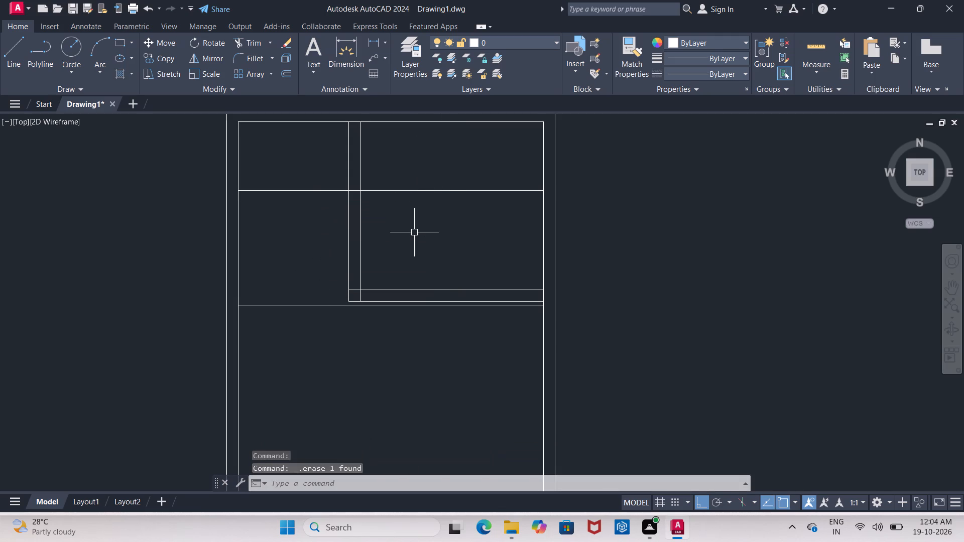
Offset the horizontal partition line below the top outer wall 4" downward to give the partition its thickness.
{"action": "key", "text": "o"}
{"action": "key", "text": "Return"}
{"action": "key", "text": "4"}
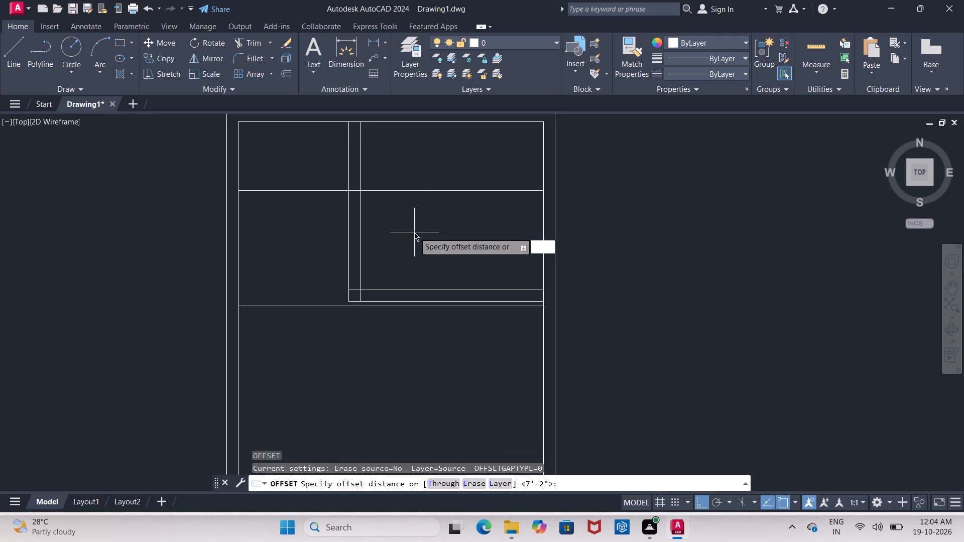
{"action": "key", "text": "shift+quotedbl"}
{"action": "key", "text": "Return"}
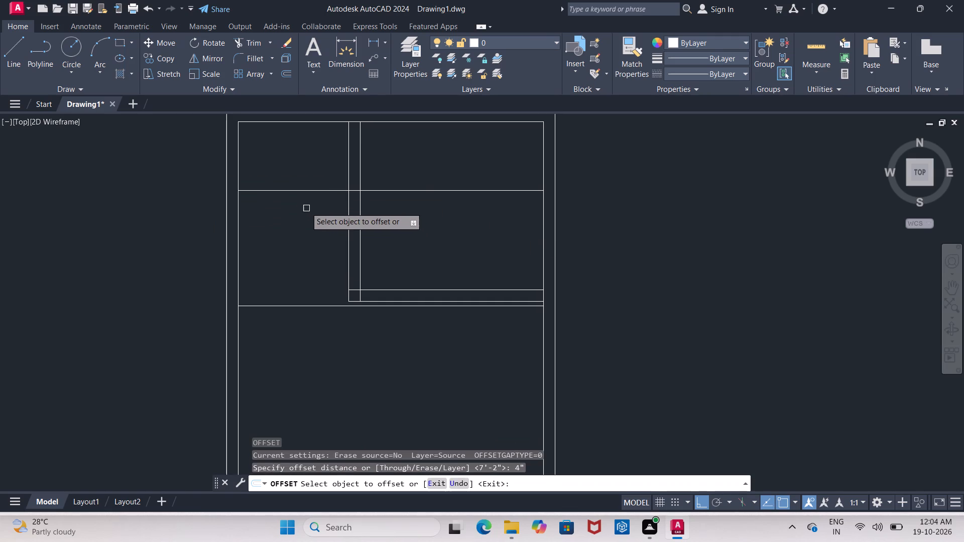
{"action": "left_click", "coordinate": [303, 192]}
{"action": "left_click", "coordinate": [303, 205]}
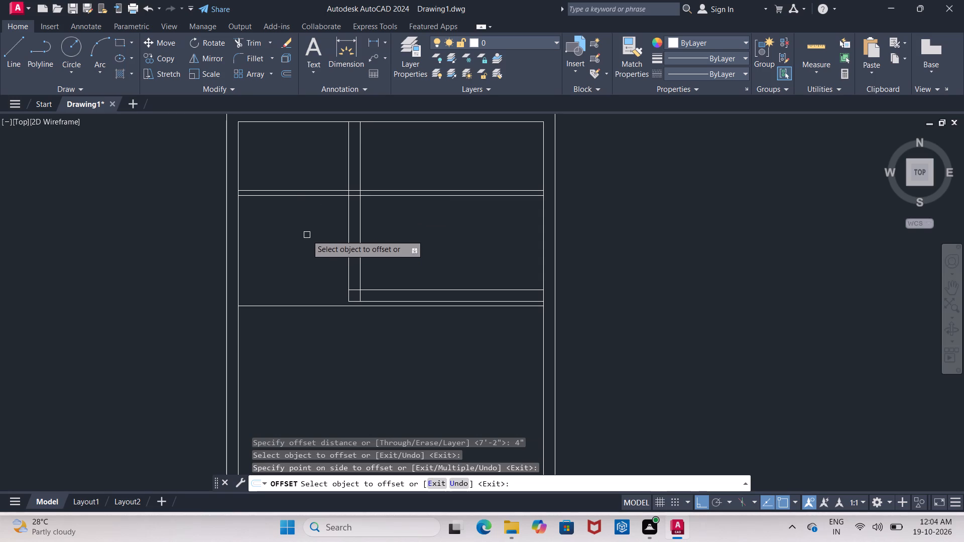
{"action": "key", "text": "Return"}
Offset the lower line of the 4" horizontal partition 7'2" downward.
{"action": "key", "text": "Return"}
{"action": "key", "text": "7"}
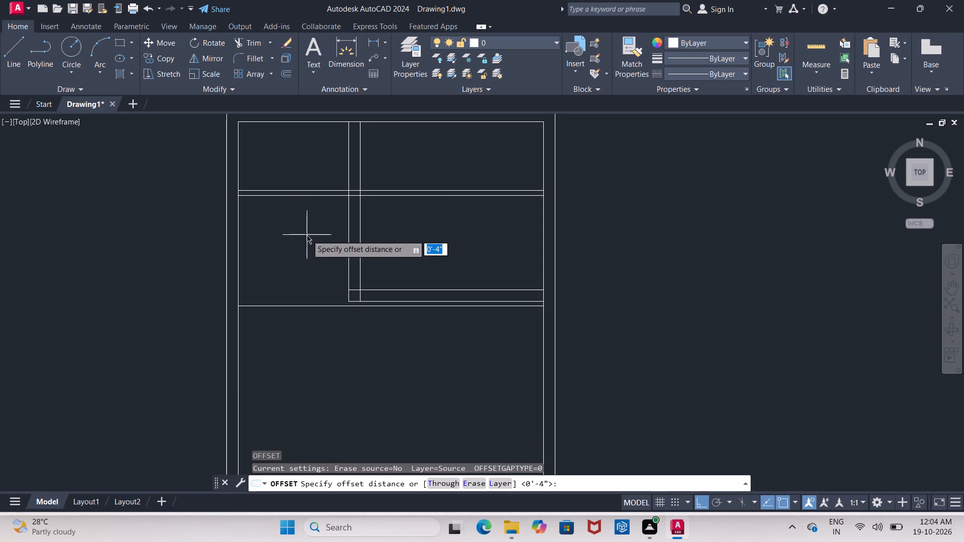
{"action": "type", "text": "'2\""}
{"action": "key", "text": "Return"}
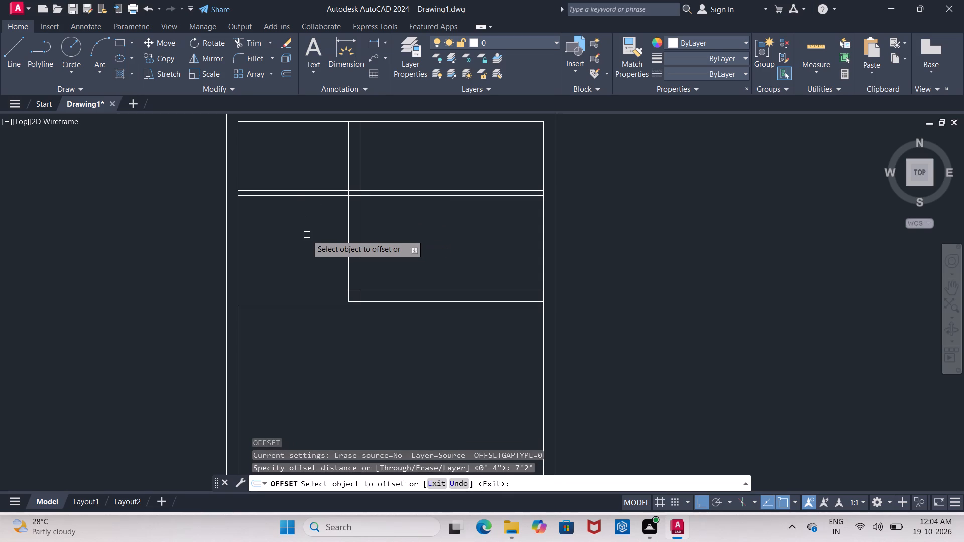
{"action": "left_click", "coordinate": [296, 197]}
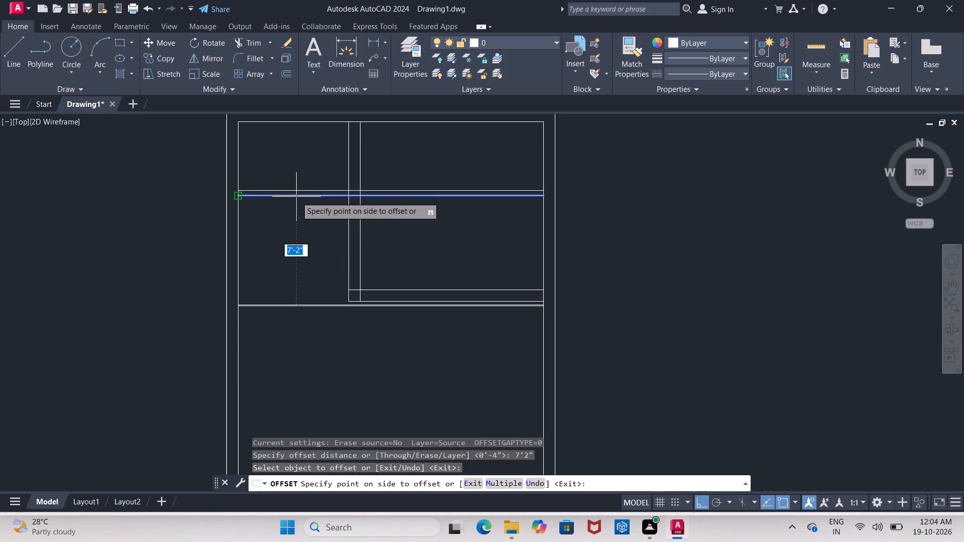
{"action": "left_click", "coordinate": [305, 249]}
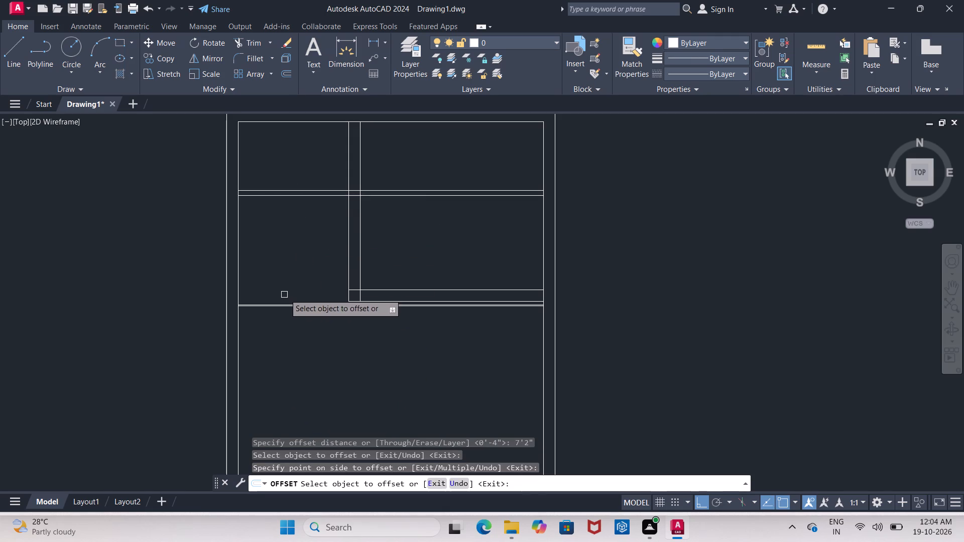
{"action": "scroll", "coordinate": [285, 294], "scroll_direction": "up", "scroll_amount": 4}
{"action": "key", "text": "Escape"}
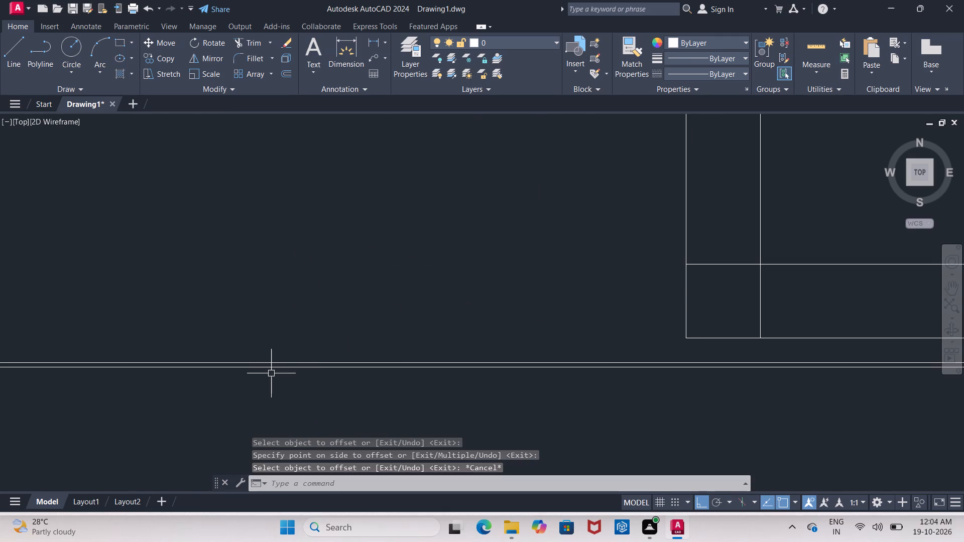
Delete the two nearly coincident full-width horizontal lines just below the 9" horizontal partition.
{"action": "left_click", "coordinate": [274, 368]}
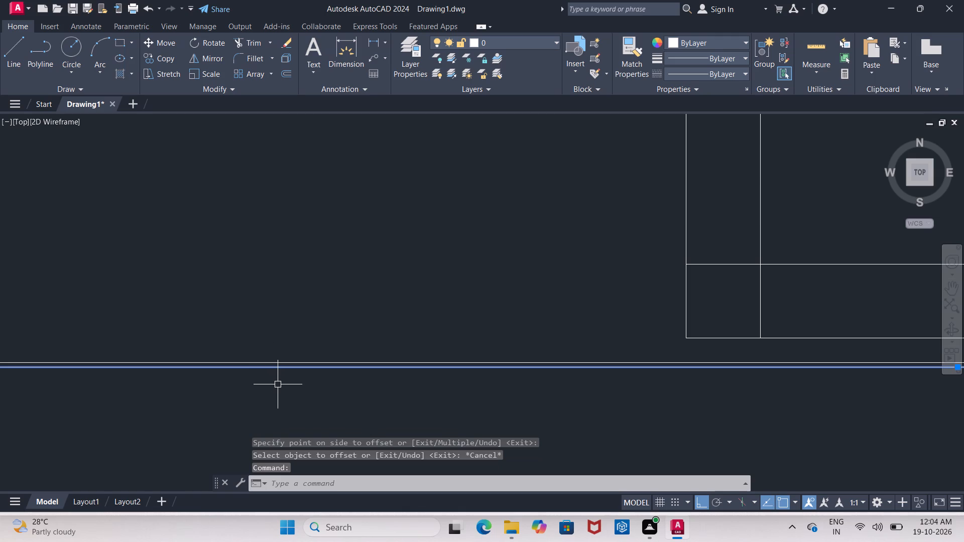
{"action": "key", "text": "Delete"}
{"action": "scroll", "coordinate": [277, 381], "scroll_direction": "down", "scroll_amount": 4}
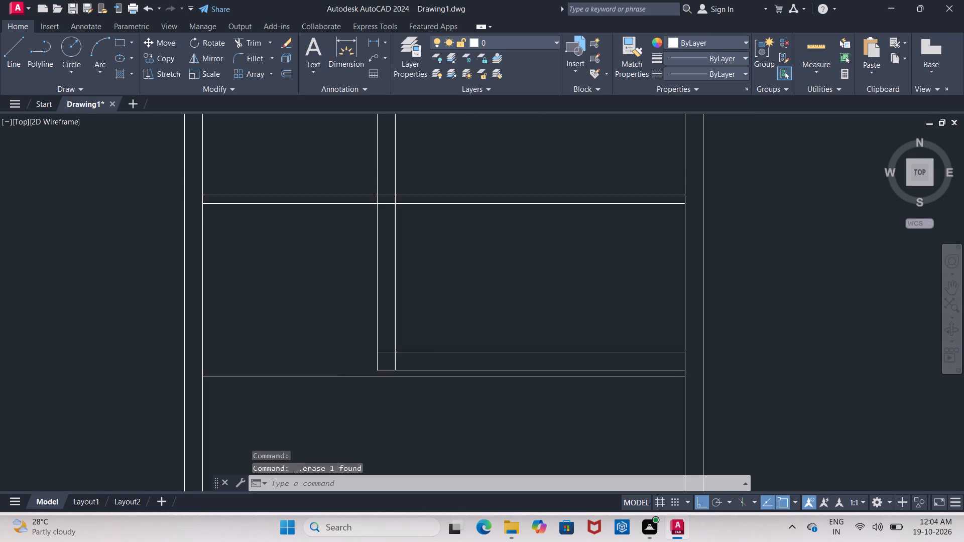
{"action": "scroll", "coordinate": [277, 381], "scroll_direction": "down", "scroll_amount": 1}
{"action": "middle_click_drag", "start_coordinate": [277, 367], "coordinate": [291, 311]}
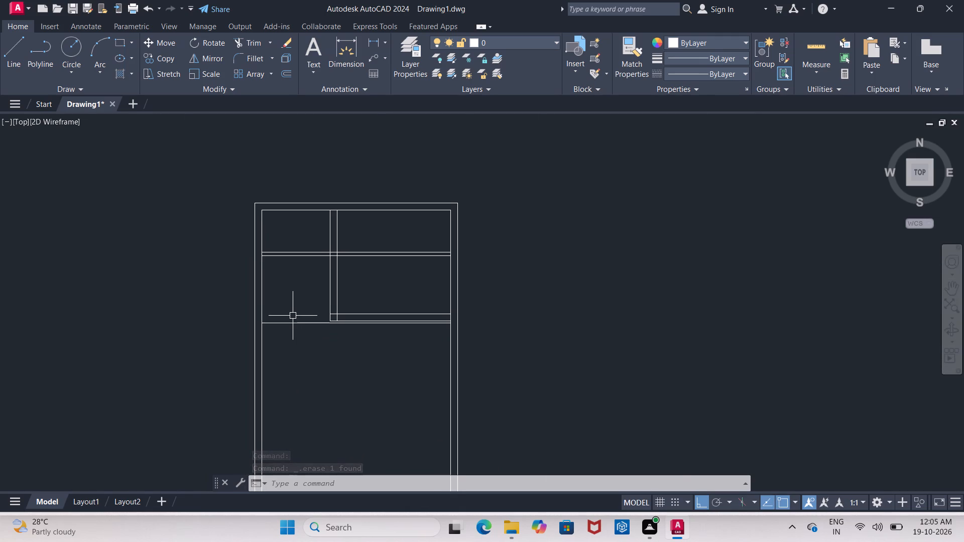
{"action": "scroll", "coordinate": [293, 316], "scroll_direction": "up", "scroll_amount": 4}
{"action": "scroll", "coordinate": [298, 324], "scroll_direction": "down", "scroll_amount": 2}
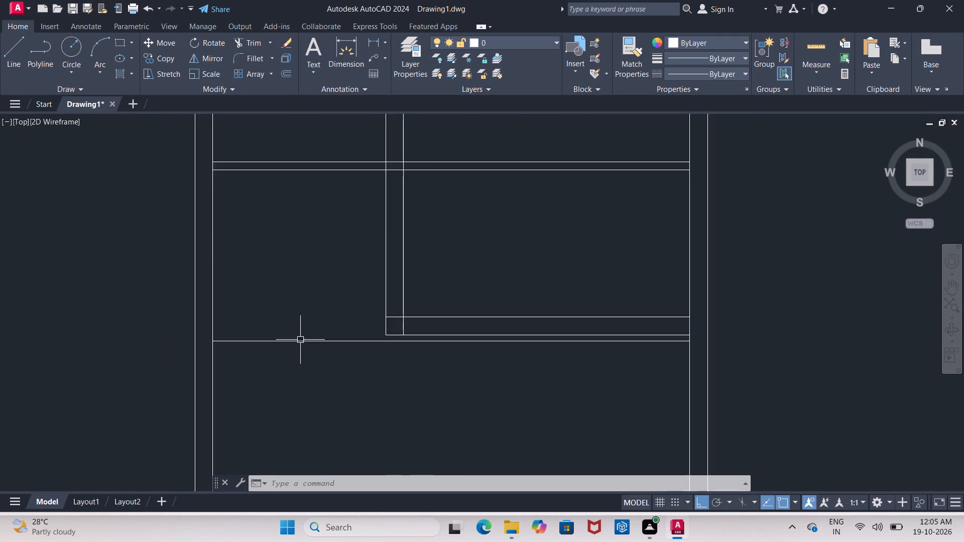
{"action": "left_click", "coordinate": [299, 343]}
{"action": "key", "text": "Delete"}
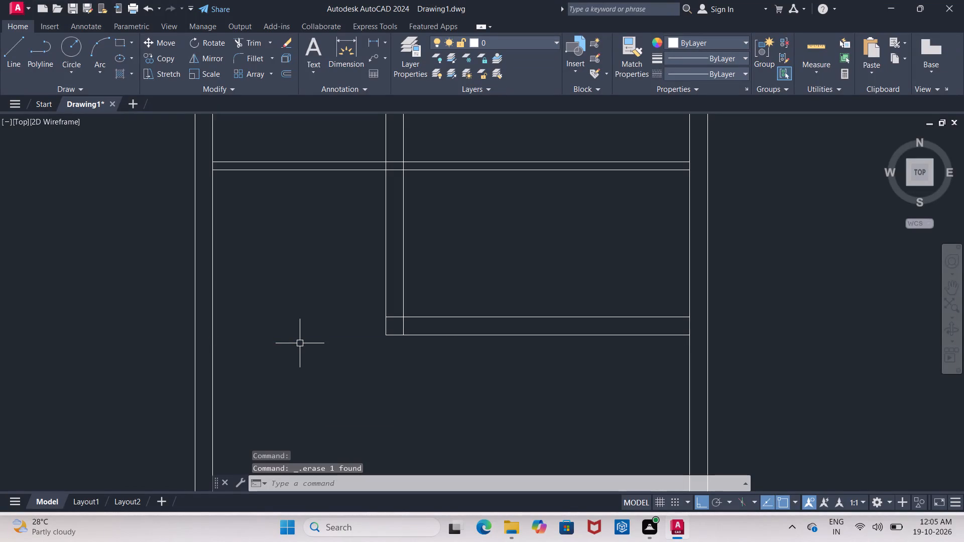
Extend both lines of the 9" horizontal partition to the outer line of the left outer wall.
{"action": "type", "text": "EX"}
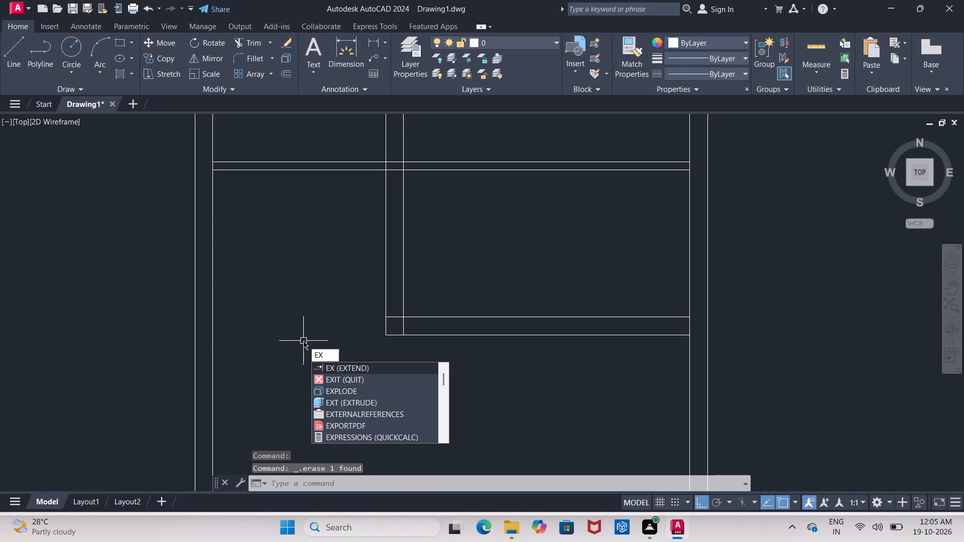
{"action": "key", "text": "space"}
{"action": "key", "text": "space"}
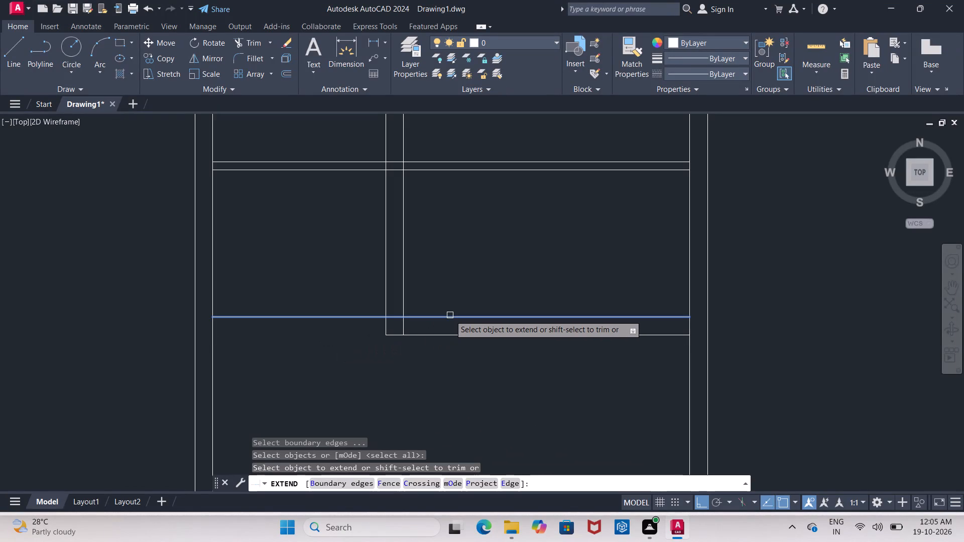
{"action": "left_click", "coordinate": [450, 315]}
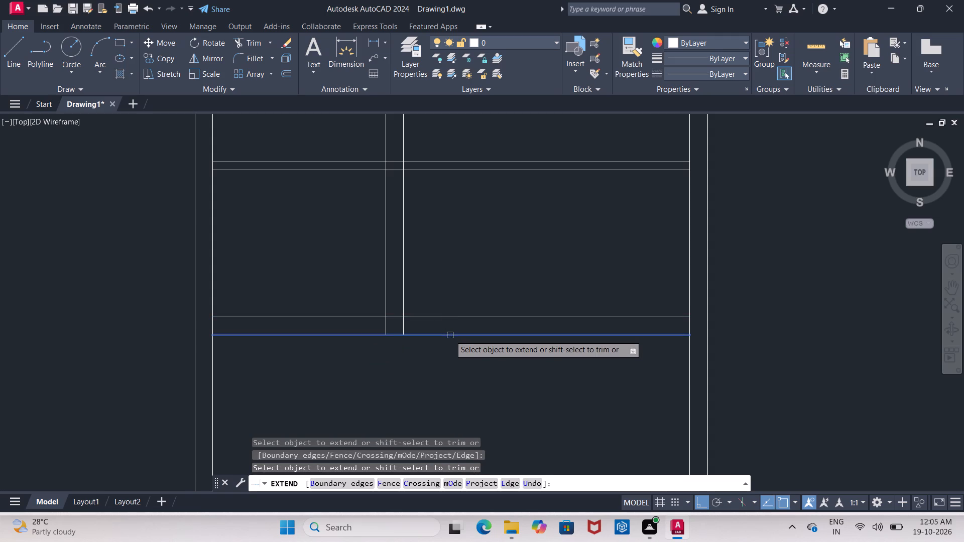
{"action": "left_click", "coordinate": [450, 335]}
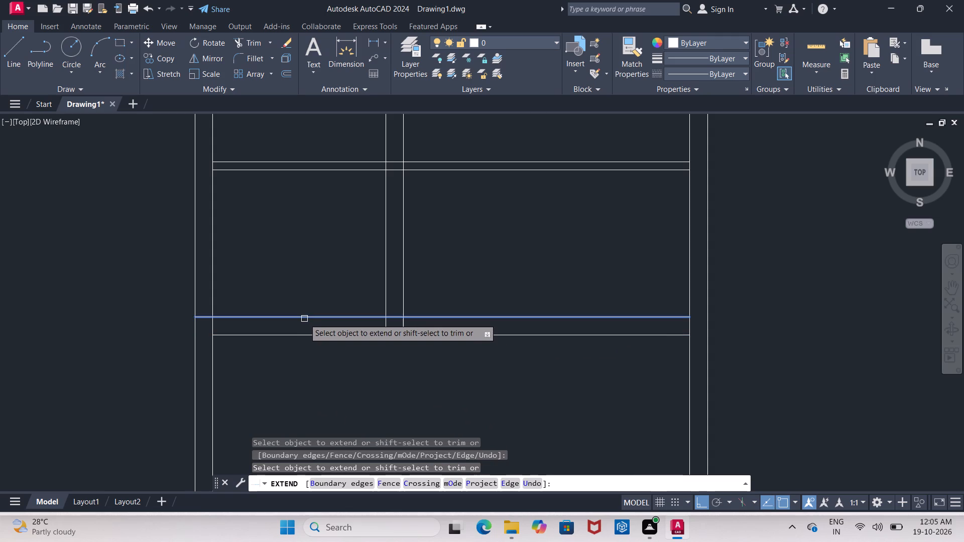
{"action": "left_click", "coordinate": [304, 319]}
{"action": "left_click", "coordinate": [302, 337]}
Extend the upper line of the 4" partition to the left outer wall's outer line and try the same with its lower line.
{"action": "left_click", "coordinate": [258, 163]}
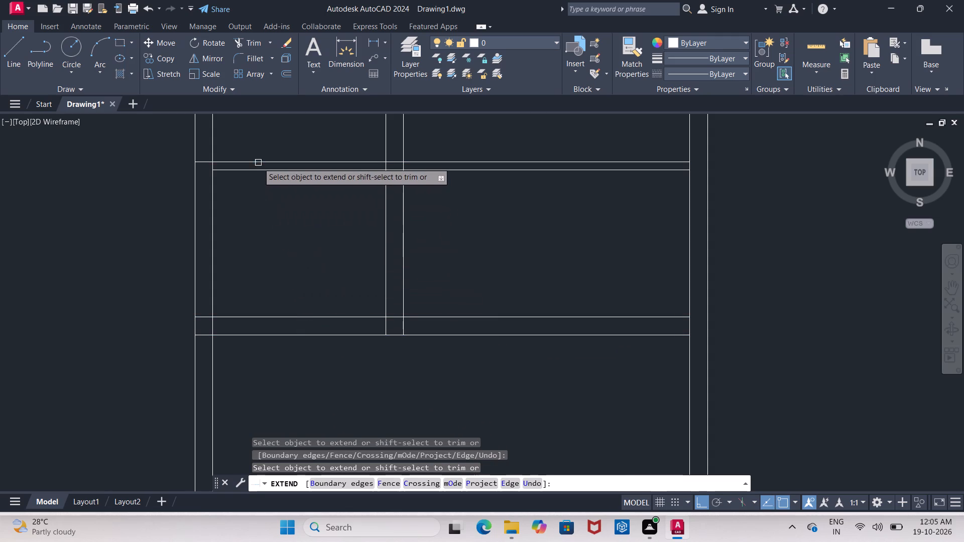
{"action": "left_click", "coordinate": [260, 174]}
{"action": "double_click", "coordinate": [260, 171]}
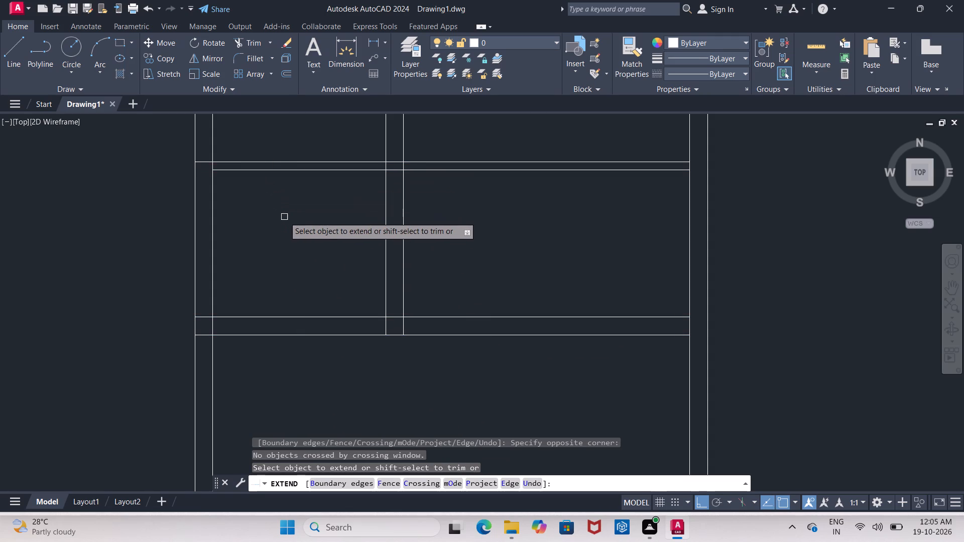
{"action": "scroll", "coordinate": [285, 218], "scroll_direction": "down", "scroll_amount": 1}
{"action": "middle_click", "coordinate": [286, 218]}
{"action": "key", "text": "Escape"}
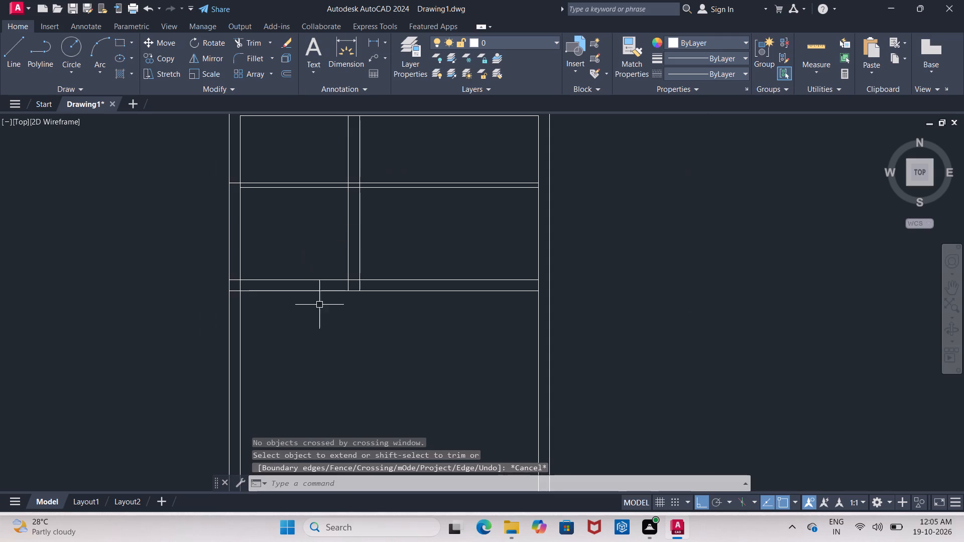
Offset the lower line of the 9" horizontal partition 12' downward.
{"action": "middle_click_drag", "start_coordinate": [322, 324], "coordinate": [320, 253]}
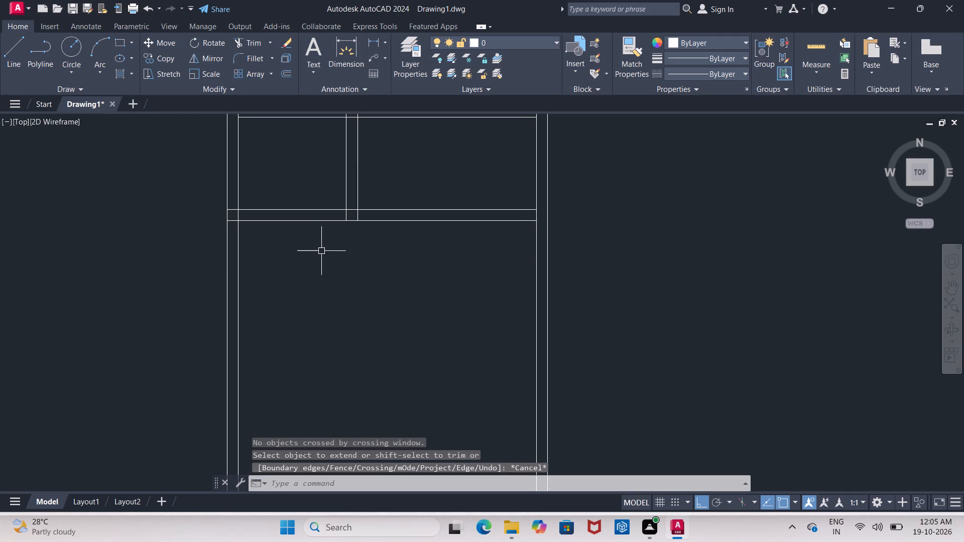
{"action": "key", "text": "o"}
{"action": "key", "text": "Return"}
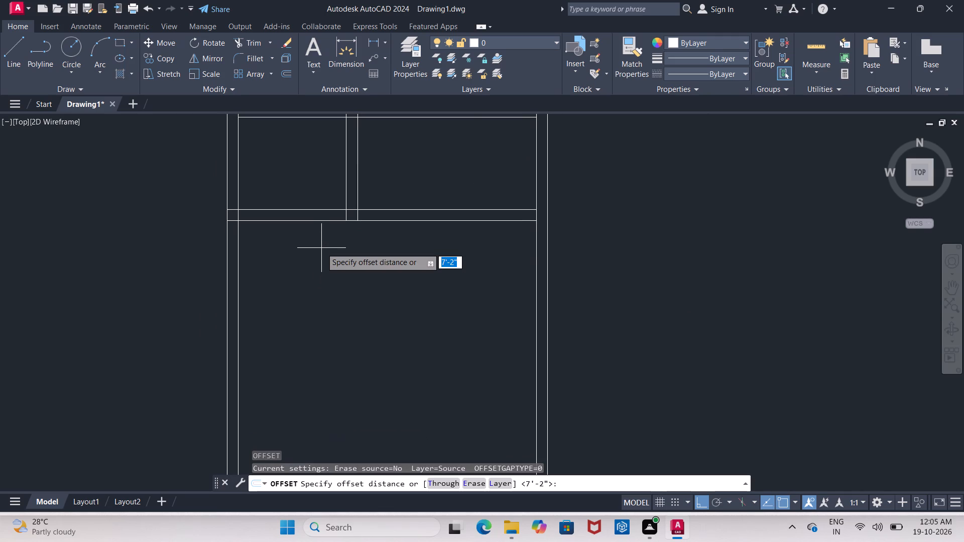
{"action": "type", "text": "12'"}
{"action": "key", "text": "Return"}
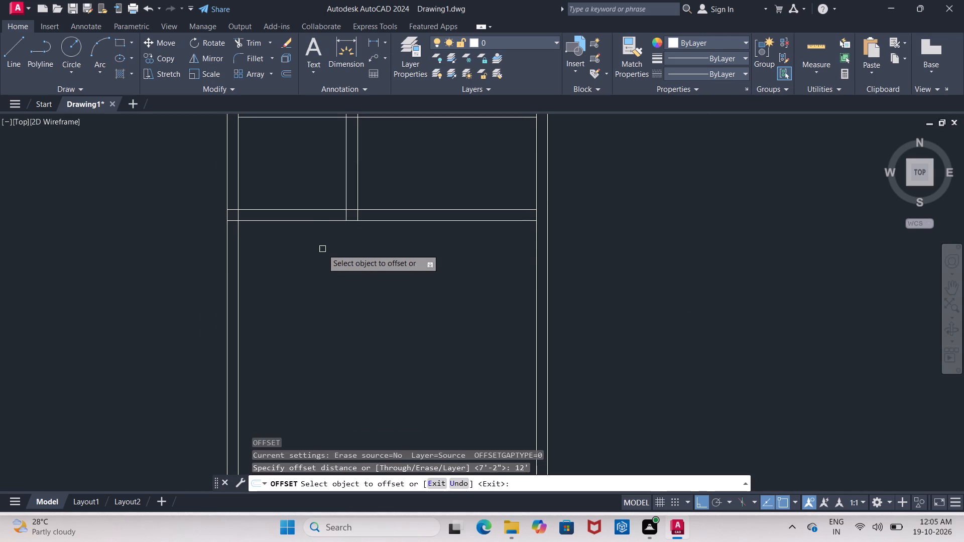
{"action": "left_click", "coordinate": [478, 218]}
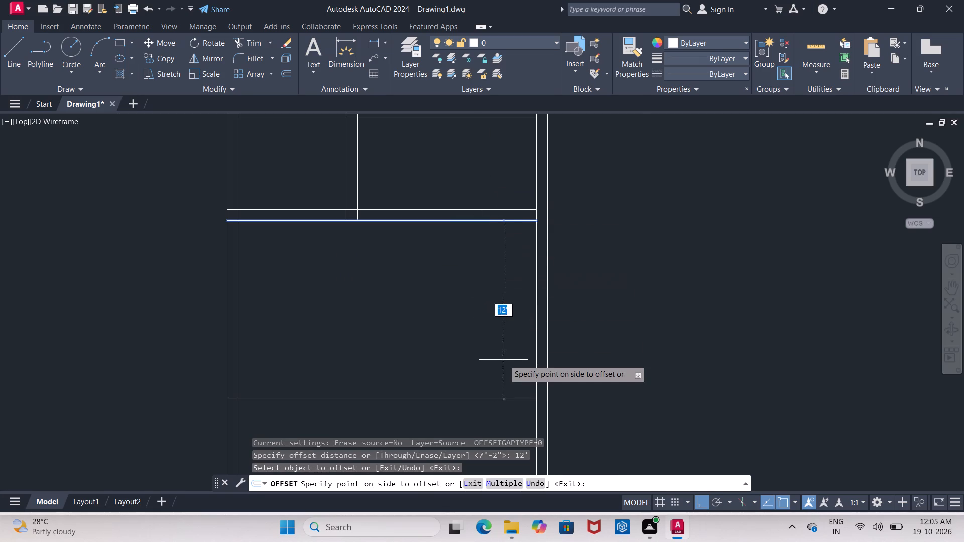
{"action": "scroll", "coordinate": [504, 354], "scroll_direction": "down", "scroll_amount": 2}
{"action": "left_click", "coordinate": [503, 348]}
{"action": "scroll", "coordinate": [504, 350], "scroll_direction": "up", "scroll_amount": 2}
{"action": "middle_click_drag", "start_coordinate": [503, 350], "coordinate": [483, 232]}
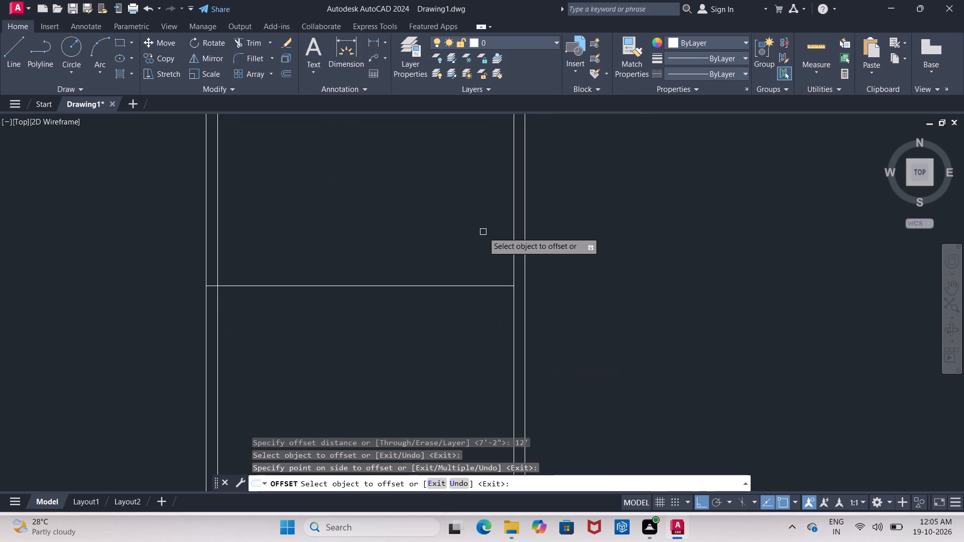
{"action": "key", "text": "Return"}
Offset the new horizontal line 9" downward to give the second 9" horizontal partition its thickness.
{"action": "key", "text": "Return"}
{"action": "type", "text": "9\""}
{"action": "key", "text": "Return"}
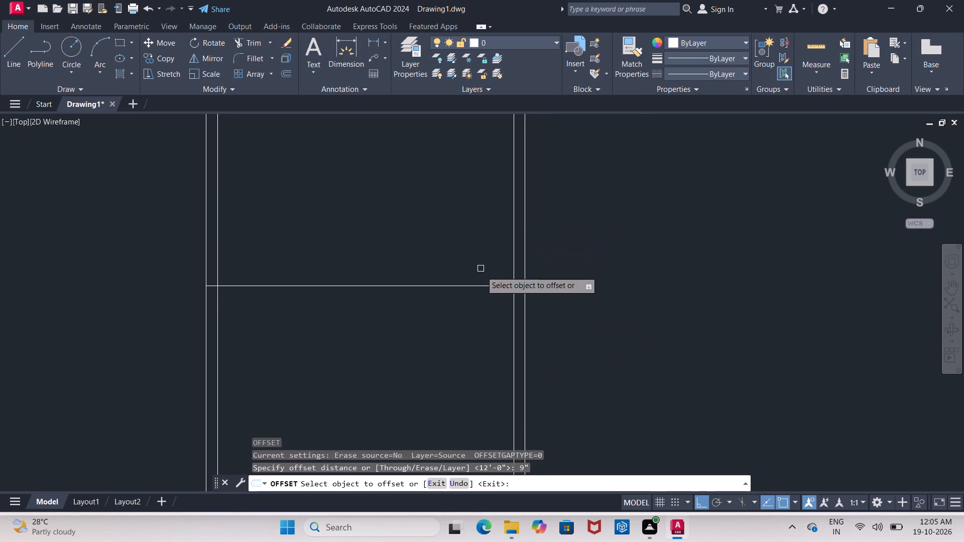
{"action": "left_click", "coordinate": [478, 286]}
{"action": "left_click", "coordinate": [475, 329]}
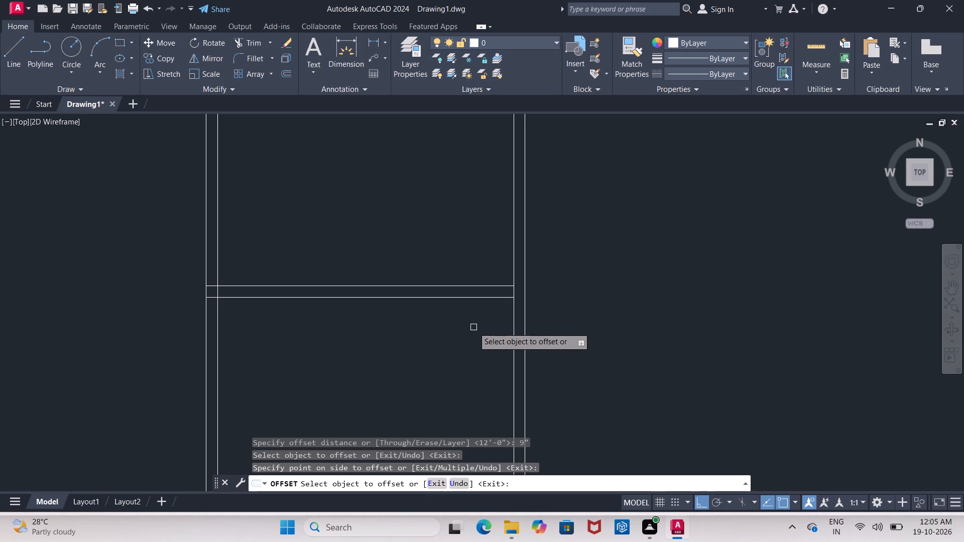
{"action": "key", "text": "Return"}
Offset the lower line of the second 9" horizontal partition 13' downward, toward the bottom outer wall.
{"action": "key", "text": "Return"}
{"action": "type", "text": "13'"}
{"action": "key", "text": "Return"}
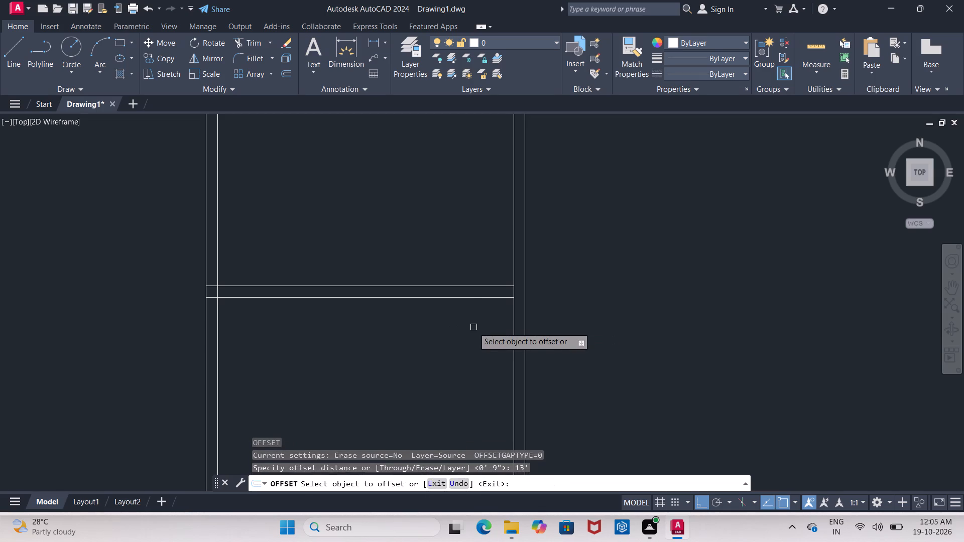
{"action": "middle_click_drag", "start_coordinate": [474, 382], "coordinate": [482, 234]}
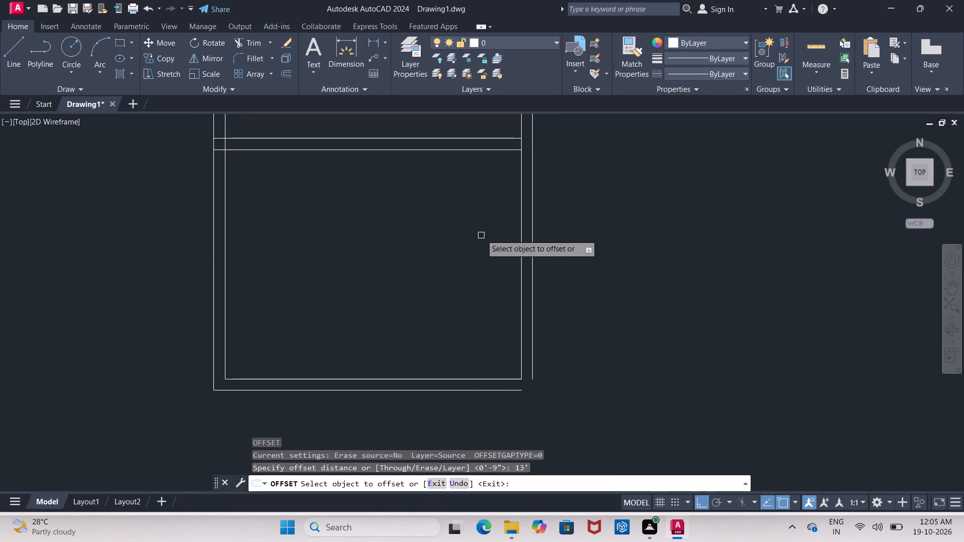
{"action": "left_click", "coordinate": [491, 149]}
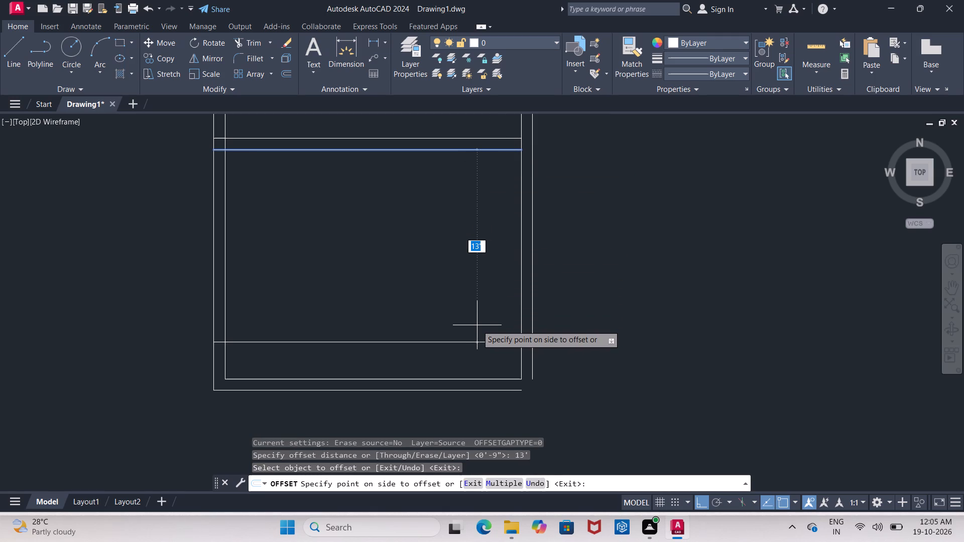
{"action": "left_click", "coordinate": [477, 325]}
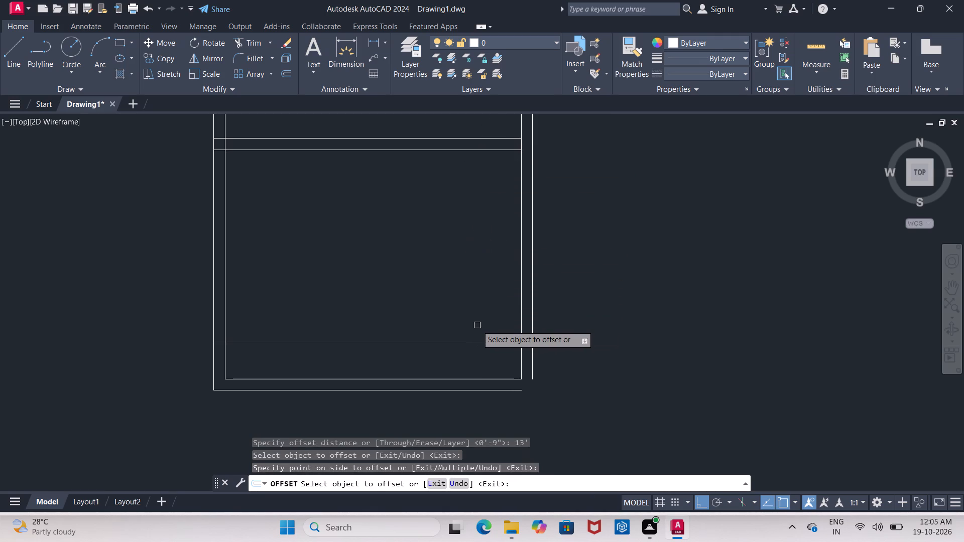
{"action": "scroll", "coordinate": [476, 325], "scroll_direction": "down", "scroll_amount": 2}
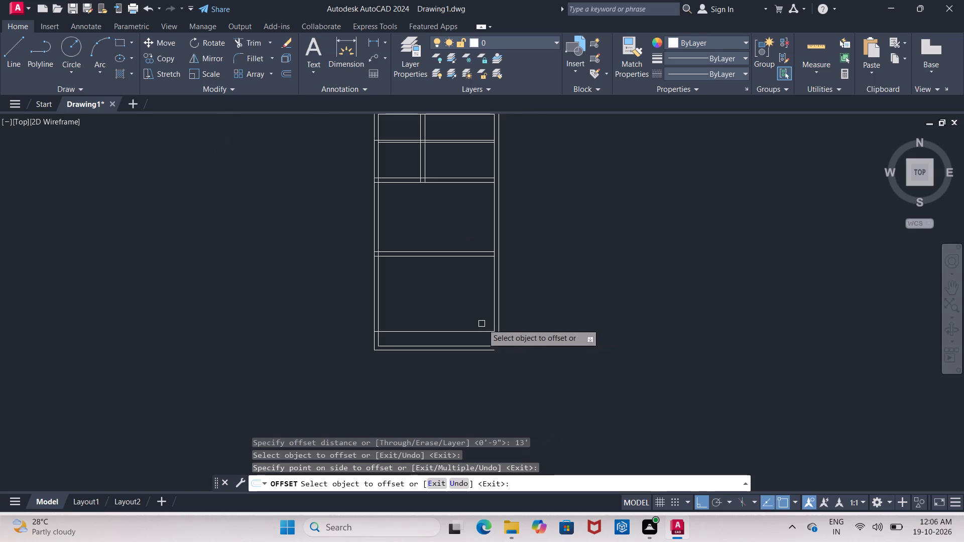
Erase the entire existing floor plan, including all outer walls and partitions.
{"action": "middle_click_drag", "start_coordinate": [556, 298], "coordinate": [533, 343]}
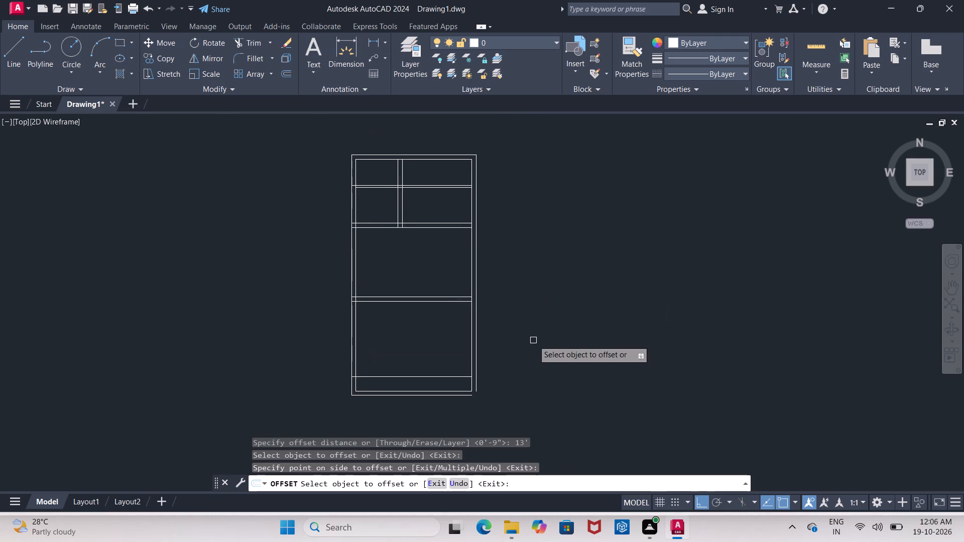
{"action": "key", "text": "Escape"}
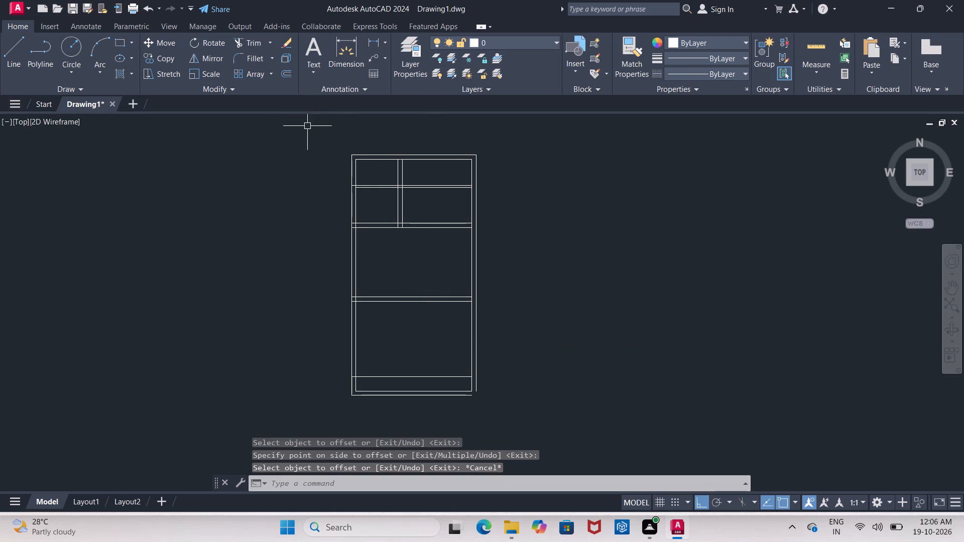
{"action": "left_click", "coordinate": [307, 126]}
{"action": "left_click", "coordinate": [553, 429]}
{"action": "key", "text": "Delete"}
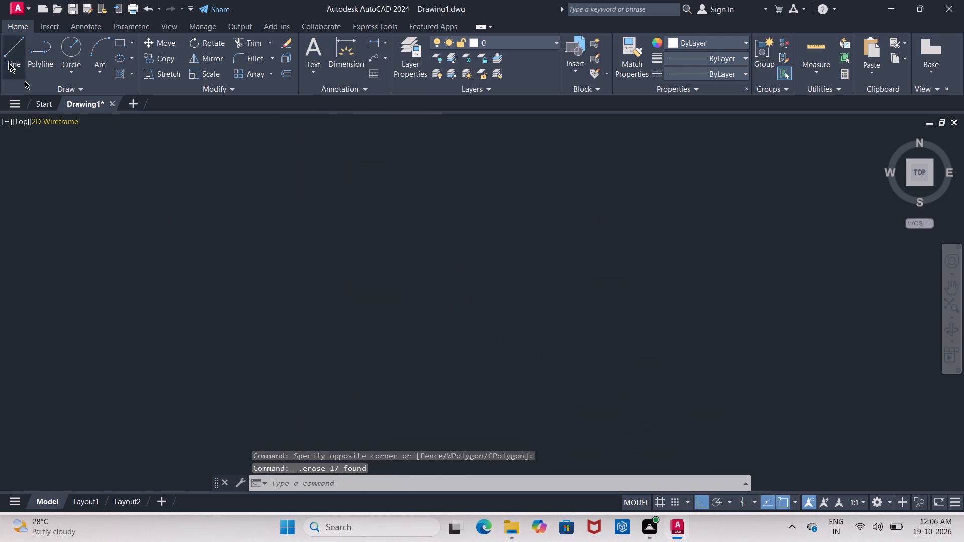
Draw a new closed outer wall outline with lines, 20' wide and 40' high.
{"action": "left_click", "coordinate": [11, 42]}
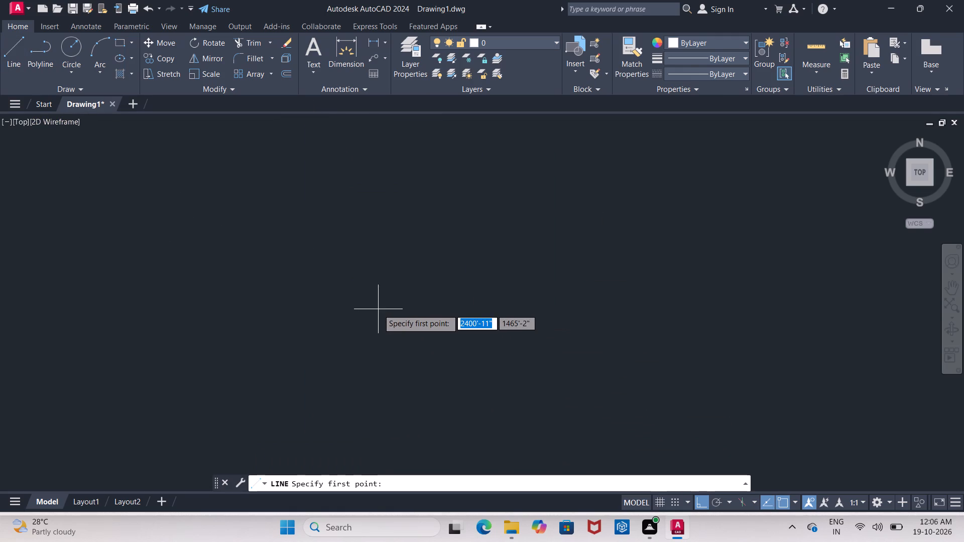
{"action": "left_click", "coordinate": [350, 197]}
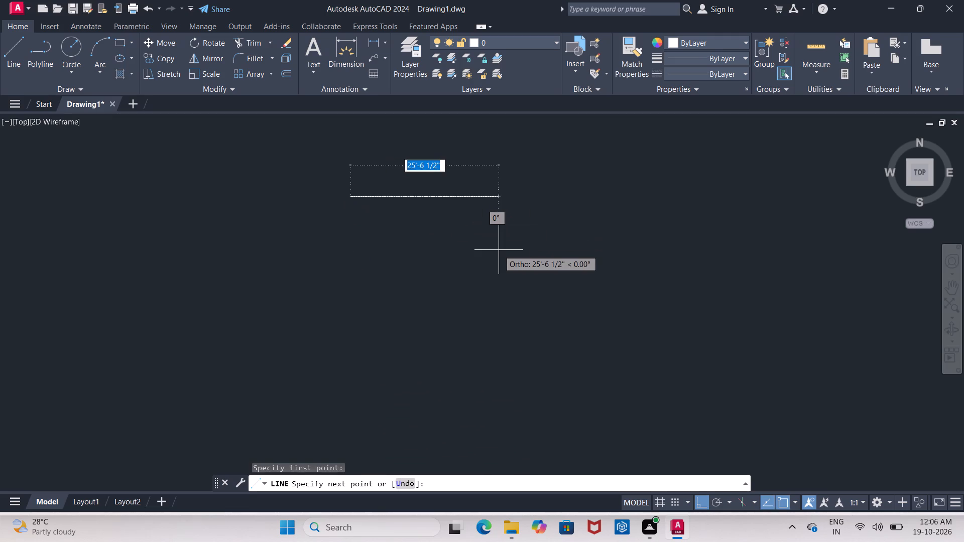
{"action": "type", "text": "20'"}
{"action": "key", "text": "Return"}
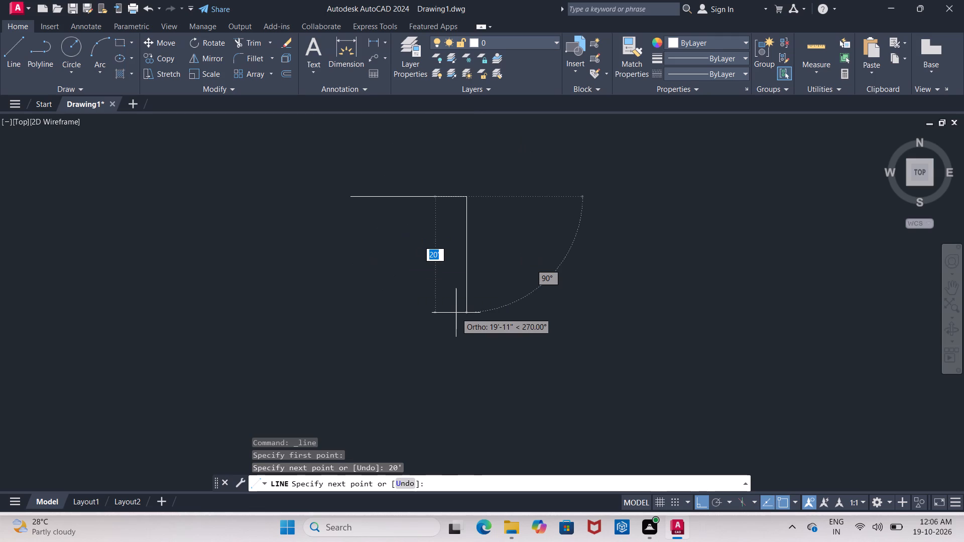
{"action": "type", "text": "40'"}
{"action": "key", "text": "Return"}
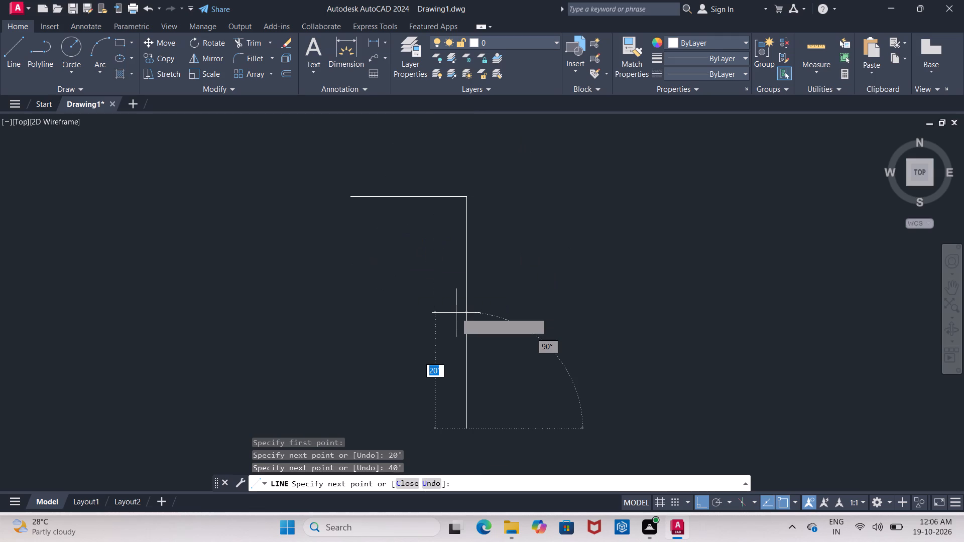
{"action": "type", "text": "20'"}
{"action": "key", "text": "Return"}
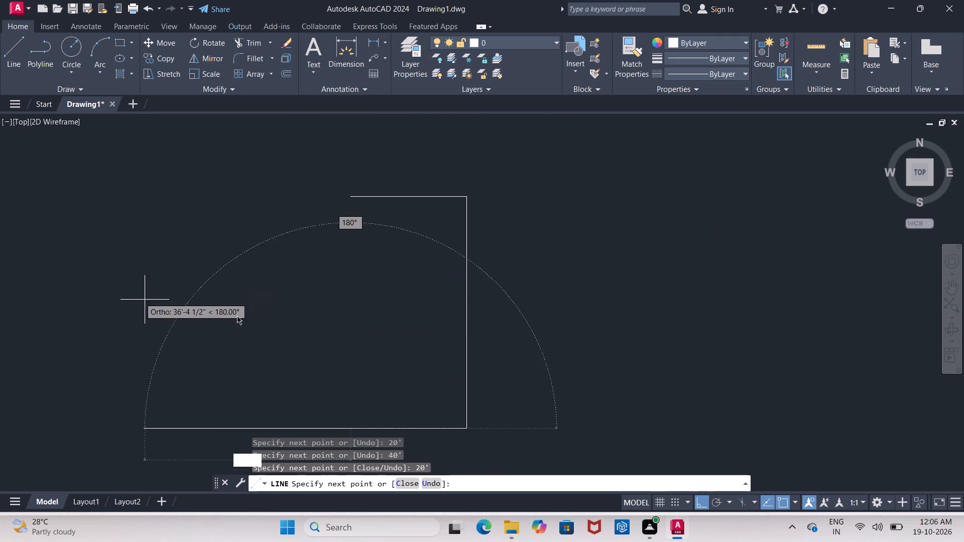
{"action": "type", "text": "40'"}
{"action": "key", "text": "Return"}
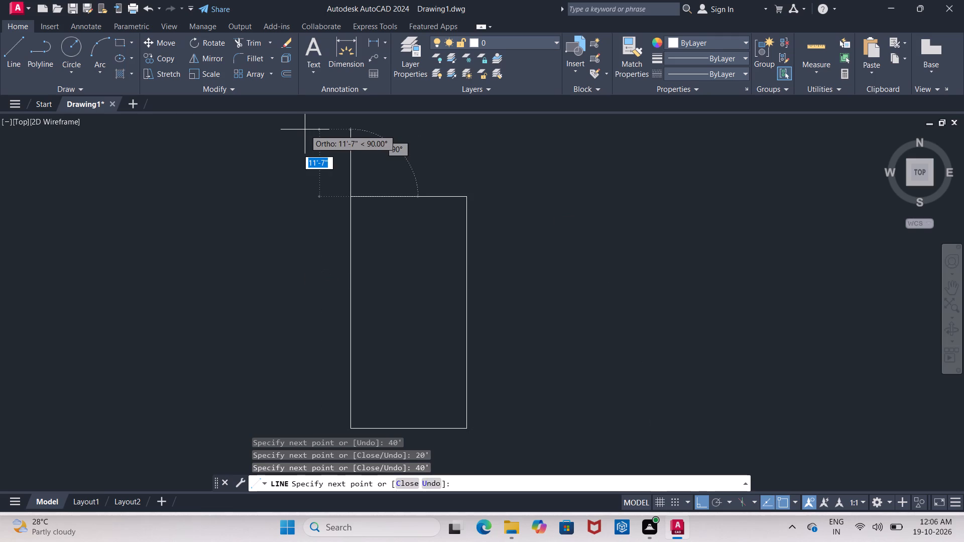
{"action": "key", "text": "Escape"}
Offset the top line of the outline 9" inward for the upper wall's thickness.
{"action": "key", "text": "o"}
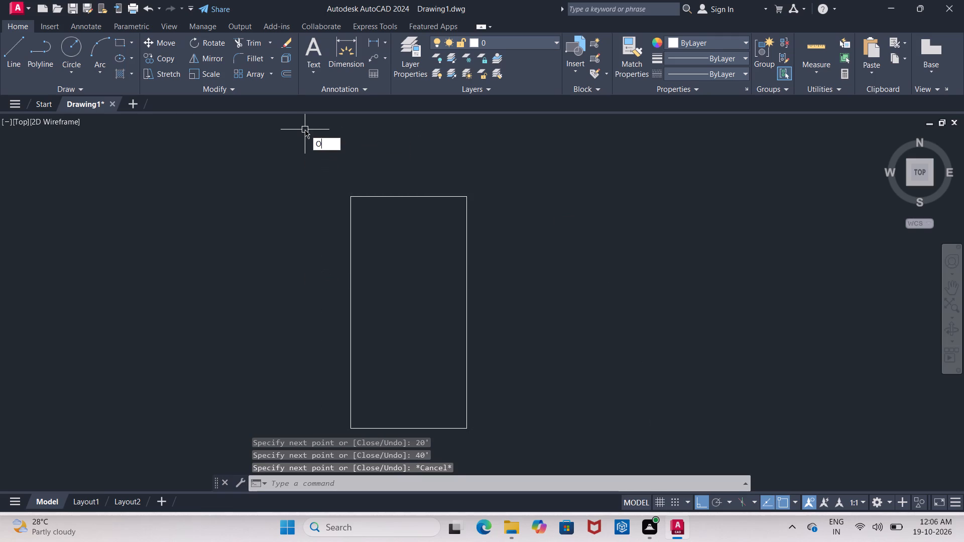
{"action": "key", "text": "Return"}
{"action": "type", "text": "9'"}
{"action": "key", "text": "Return"}
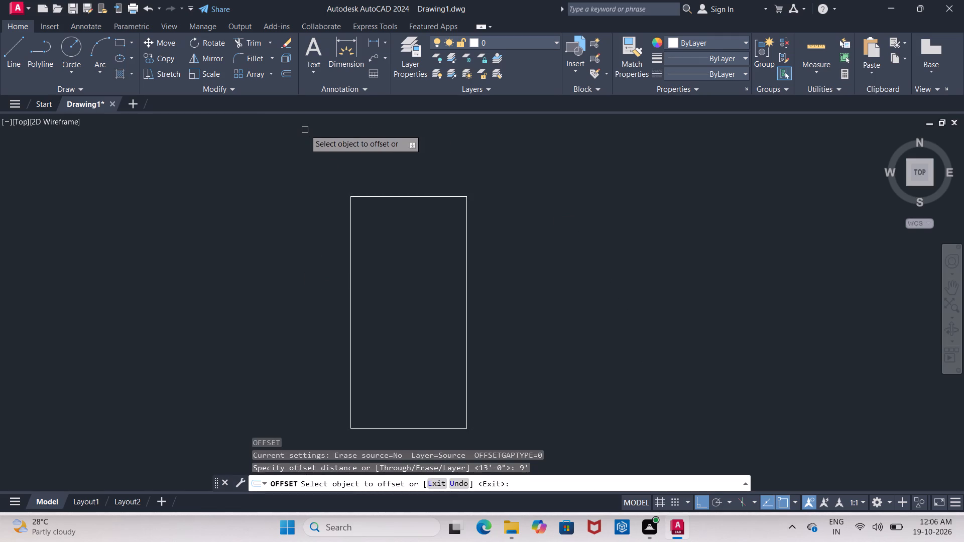
{"action": "left_click", "coordinate": [412, 198]}
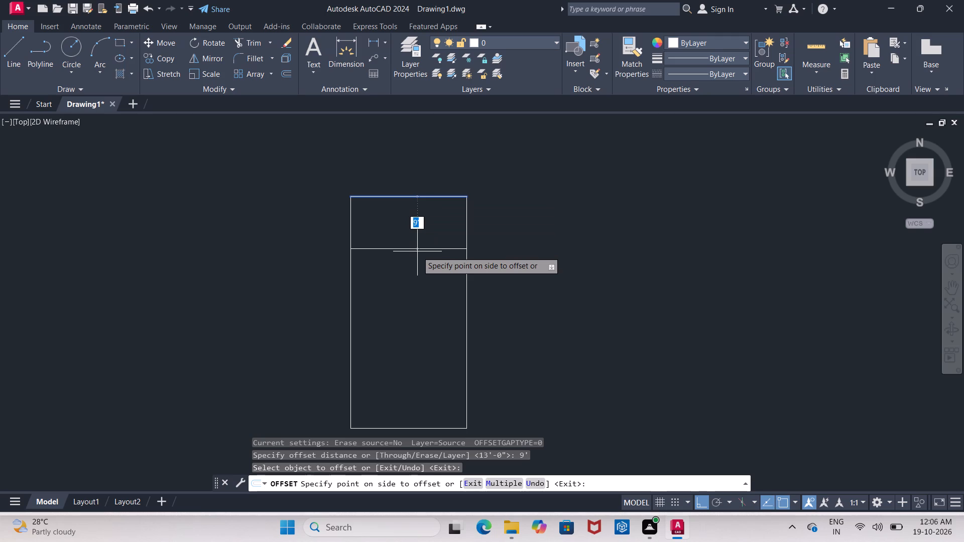
{"action": "key", "text": "9"}
{"action": "key", "text": "shift+quotedbl"}
{"action": "key", "text": "Return"}
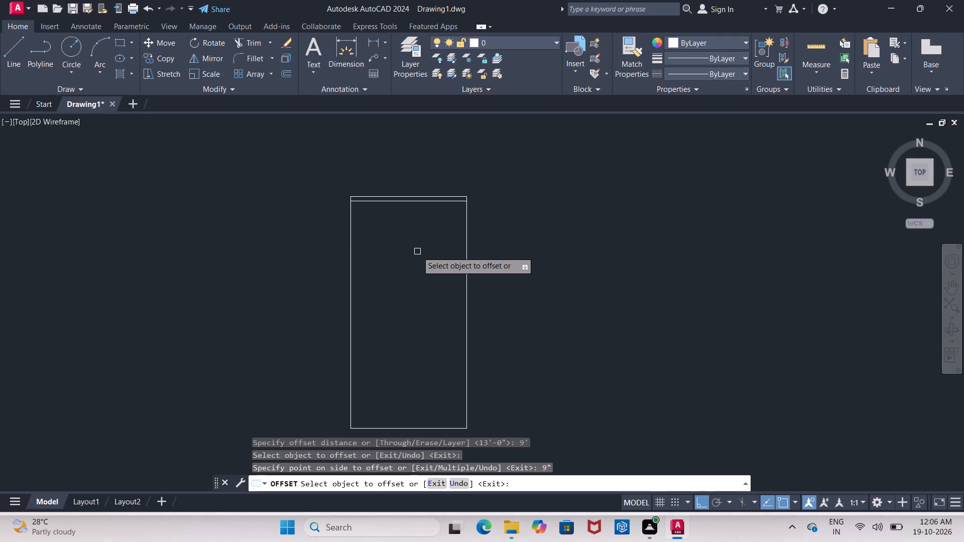
{"action": "key", "text": "Escape"}
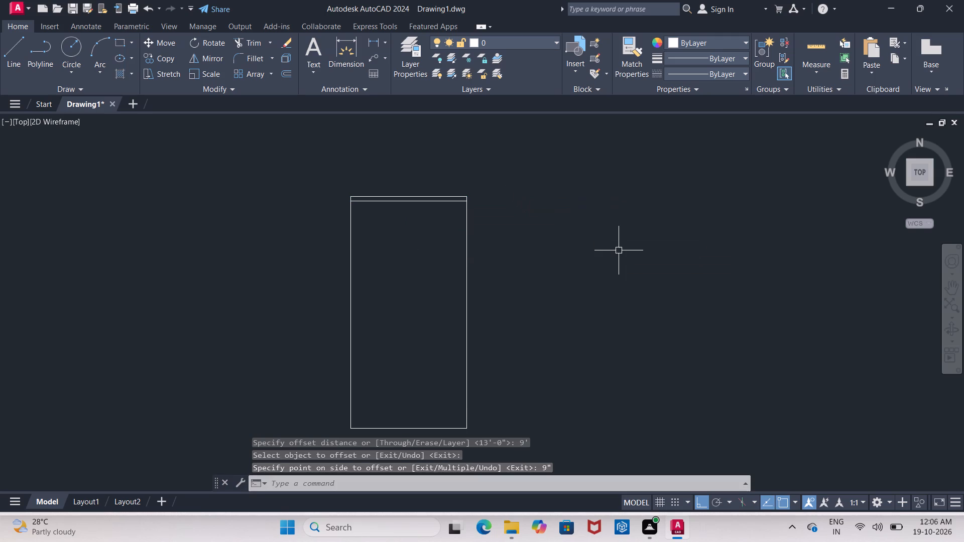
Offset the right, bottom and left lines of the outline 9" inward to complete the outer wall thickness.
{"action": "key", "text": "o"}
{"action": "key", "text": "Return"}
{"action": "key", "text": "9"}
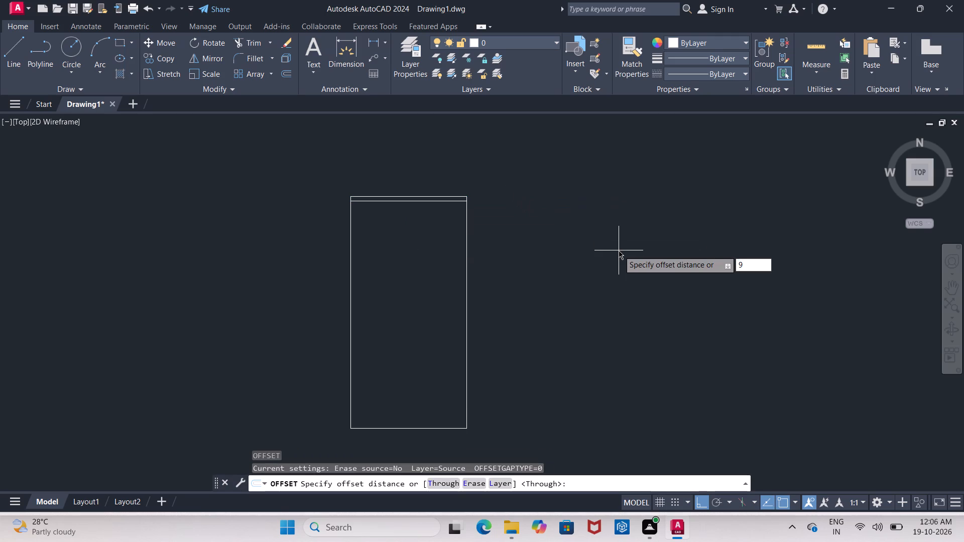
{"action": "key", "text": "shift+quotedbl"}
{"action": "key", "text": "Return"}
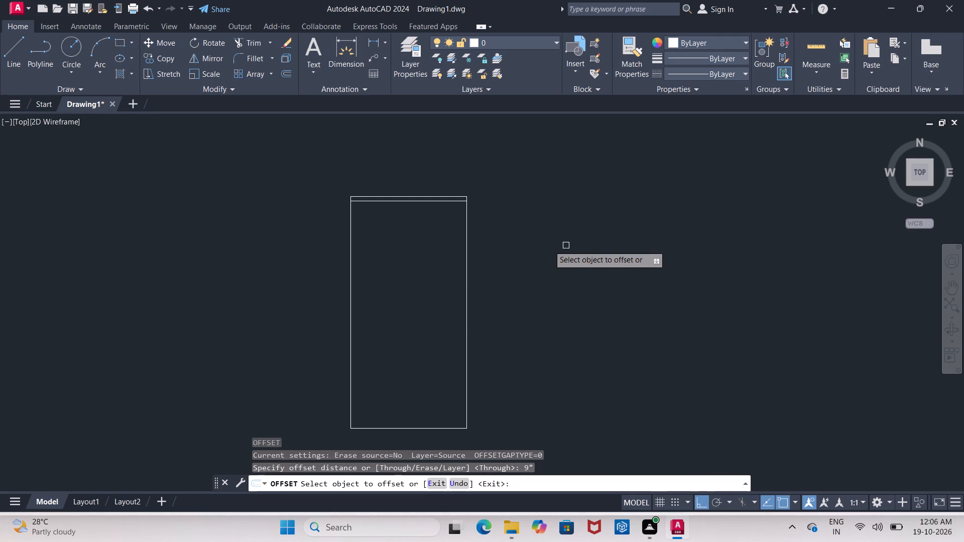
{"action": "left_click", "coordinate": [466, 318]}
{"action": "left_click", "coordinate": [429, 321]}
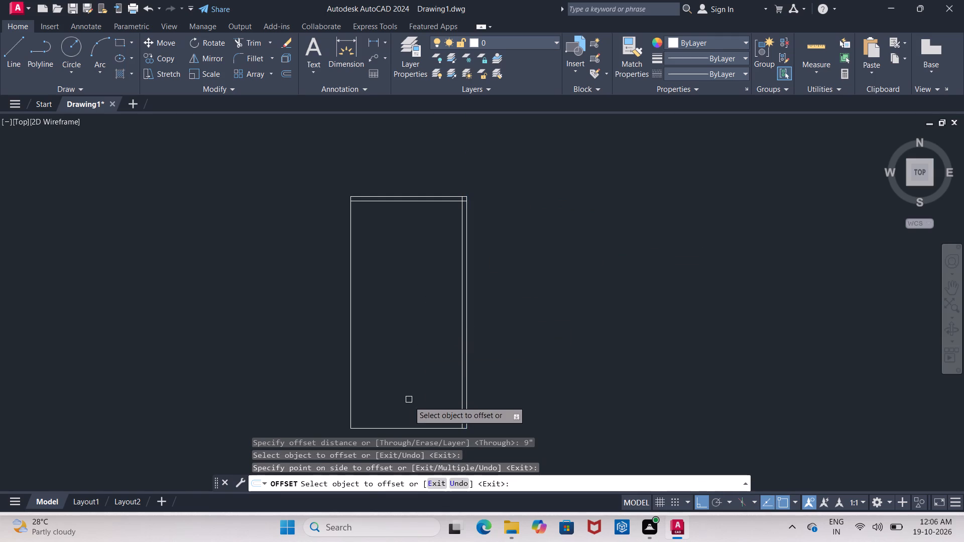
{"action": "left_click", "coordinate": [410, 429]}
{"action": "left_click", "coordinate": [416, 361]}
{"action": "left_click_drag", "start_coordinate": [350, 371], "coordinate": [369, 374]}
{"action": "left_click", "coordinate": [447, 387]}
{"action": "scroll", "coordinate": [365, 186], "scroll_direction": "up", "scroll_amount": 3}
{"action": "middle_click_drag", "start_coordinate": [382, 324], "coordinate": [389, 263]}
{"action": "scroll", "coordinate": [389, 271], "scroll_direction": "up", "scroll_amount": 1}
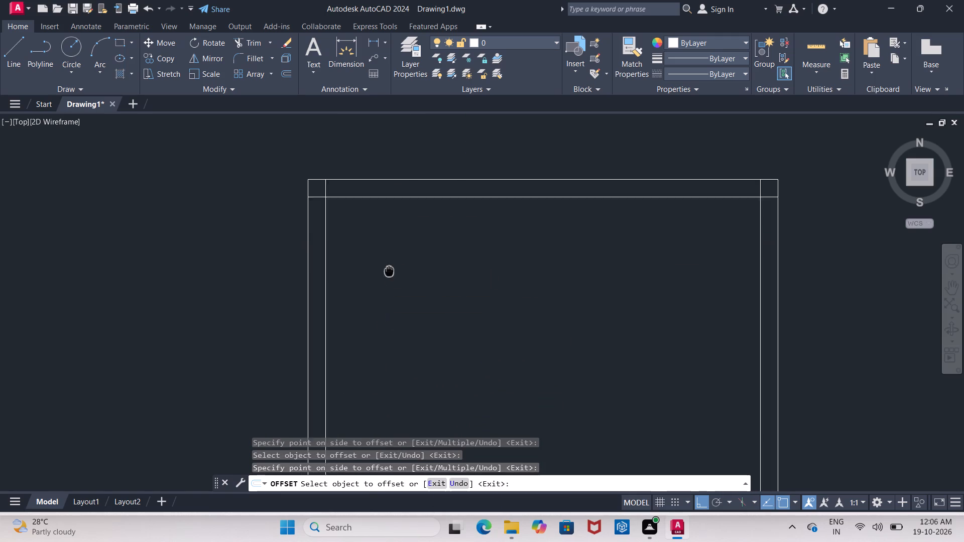
{"action": "middle_click_drag", "start_coordinate": [389, 263], "coordinate": [389, 262]}
{"action": "key", "text": "Escape"}
Trim the overlapping inner wall lines at the upper-left corner of the plan.
{"action": "key", "text": "t"}
{"action": "type", "text": "R"}
{"action": "key", "text": "space"}
{"action": "key", "text": "space"}
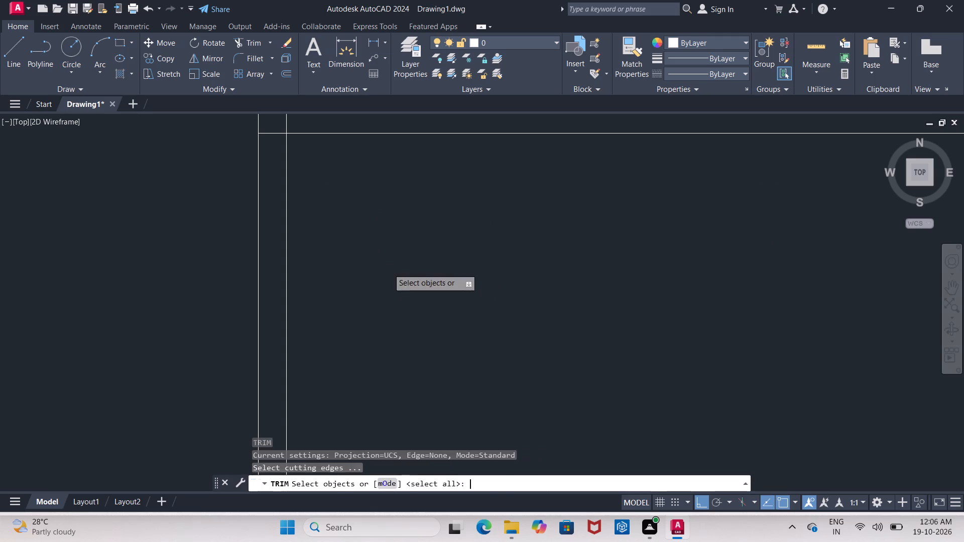
{"action": "left_click", "coordinate": [275, 133]}
{"action": "middle_click_drag", "start_coordinate": [275, 133], "coordinate": [282, 227]}
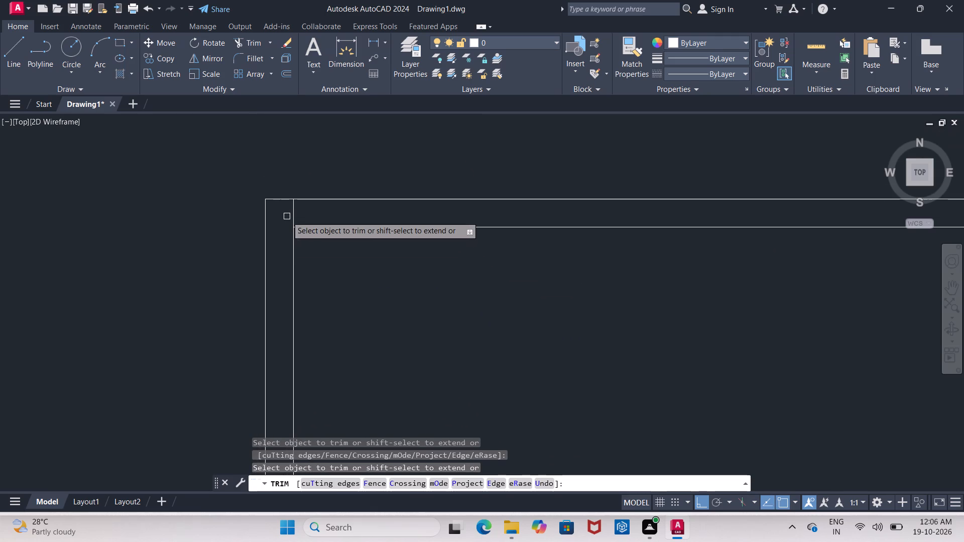
{"action": "left_click", "coordinate": [292, 219]}
Trim the overlapping inner wall lines at the upper-right corner of the plan.
{"action": "scroll", "coordinate": [311, 228], "scroll_direction": "down", "scroll_amount": 4}
{"action": "scroll", "coordinate": [414, 224], "scroll_direction": "up", "scroll_amount": 2}
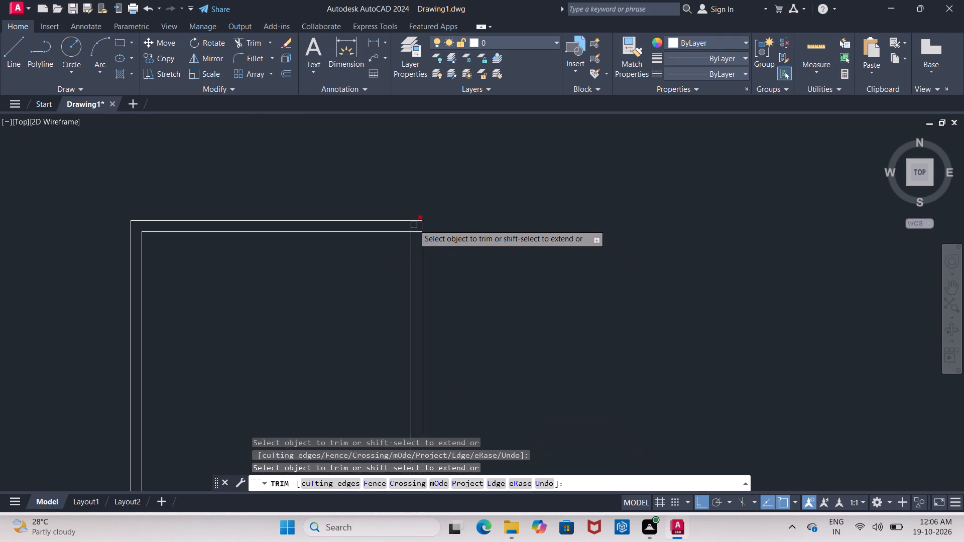
{"action": "scroll", "coordinate": [414, 224], "scroll_direction": "up", "scroll_amount": 2}
{"action": "left_click", "coordinate": [403, 230]}
{"action": "left_click", "coordinate": [412, 238]}
{"action": "left_click_drag", "start_coordinate": [414, 242], "coordinate": [415, 247]}
{"action": "left_click", "coordinate": [416, 255]}
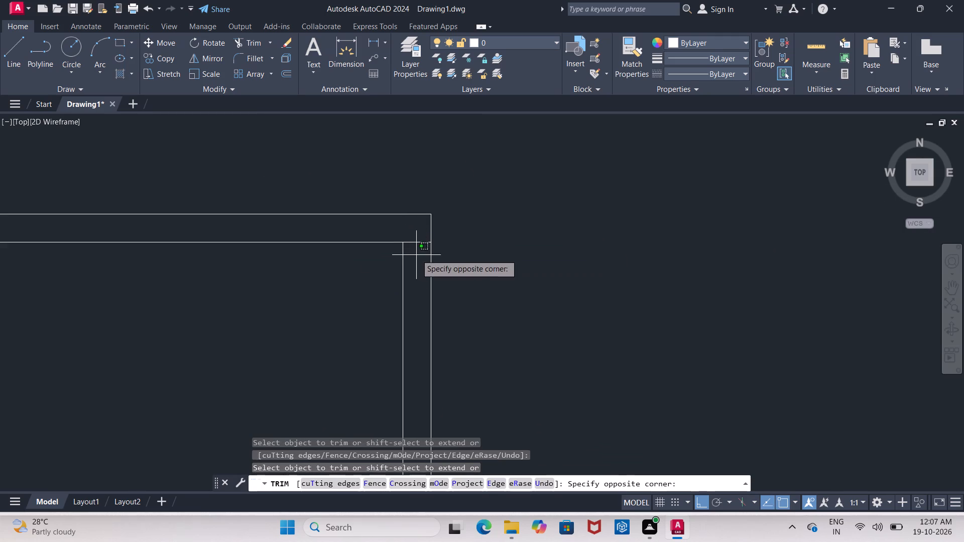
{"action": "left_click", "coordinate": [416, 236]}
{"action": "left_click_drag", "start_coordinate": [416, 239], "coordinate": [416, 245]}
{"action": "left_click_drag", "start_coordinate": [416, 240], "coordinate": [419, 295]}
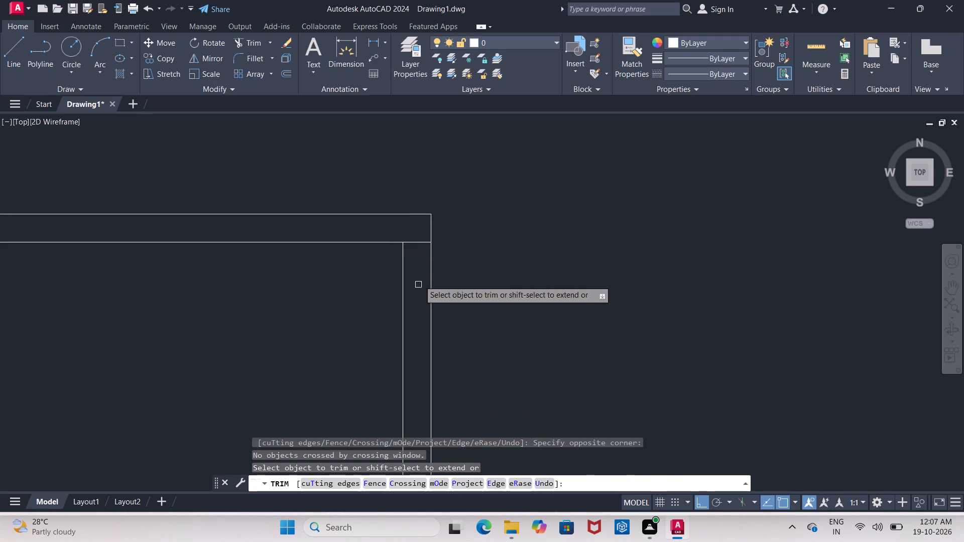
{"action": "left_click", "coordinate": [423, 243]}
Trim the overlapping inner wall lines at the lower-left corner of the plan.
{"action": "scroll", "coordinate": [423, 243], "scroll_direction": "down", "scroll_amount": 7}
{"action": "scroll", "coordinate": [402, 307], "scroll_direction": "up", "scroll_amount": 3}
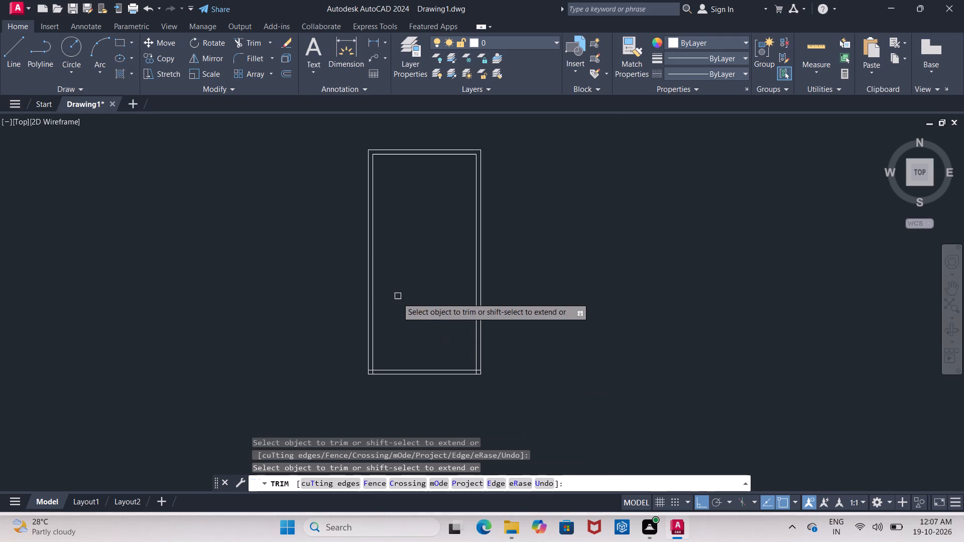
{"action": "scroll", "coordinate": [396, 299], "scroll_direction": "up", "scroll_amount": 2}
{"action": "middle_click_drag", "start_coordinate": [378, 343], "coordinate": [413, 237]}
{"action": "scroll", "coordinate": [368, 353], "scroll_direction": "up", "scroll_amount": 3}
{"action": "middle_click_drag", "start_coordinate": [368, 351], "coordinate": [388, 277]}
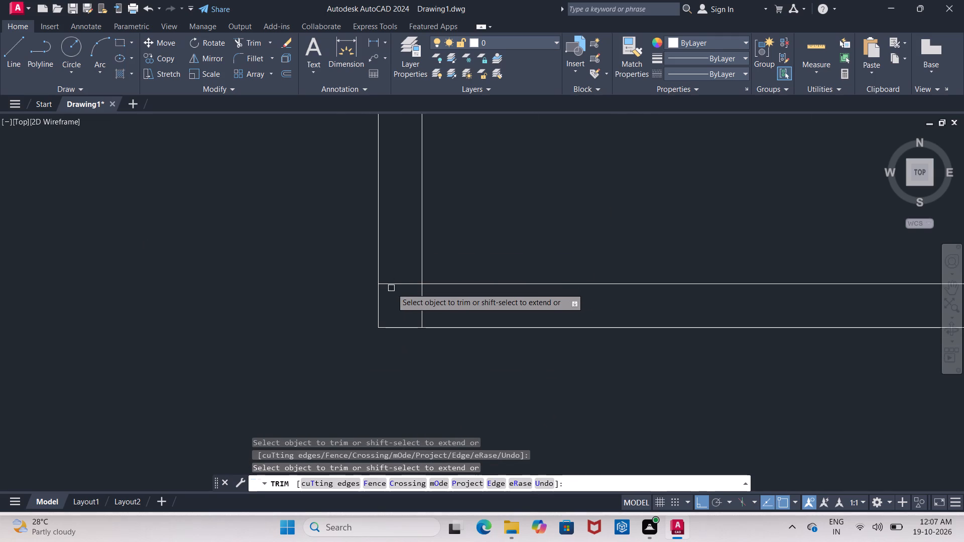
{"action": "left_click", "coordinate": [394, 280]}
{"action": "left_click", "coordinate": [402, 317]}
{"action": "left_click_drag", "start_coordinate": [409, 303], "coordinate": [414, 303]}
{"action": "left_click", "coordinate": [456, 303]}
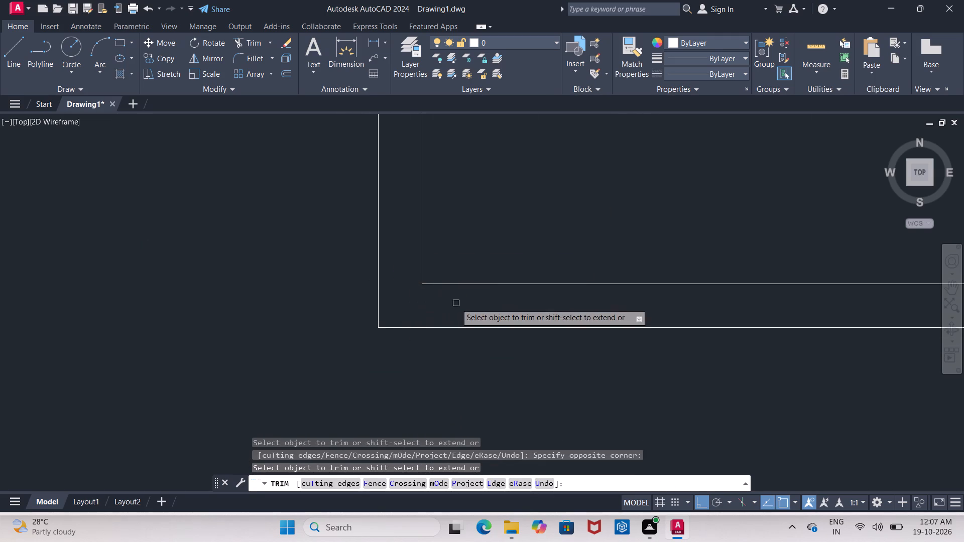
{"action": "scroll", "coordinate": [456, 303], "scroll_direction": "down", "scroll_amount": 4}
{"action": "middle_click_drag", "start_coordinate": [486, 200], "coordinate": [450, 282]}
{"action": "scroll", "coordinate": [462, 257], "scroll_direction": "down", "scroll_amount": 1}
{"action": "middle_click_drag", "start_coordinate": [450, 135], "coordinate": [425, 202]}
{"action": "scroll", "coordinate": [413, 222], "scroll_direction": "up", "scroll_amount": 2}
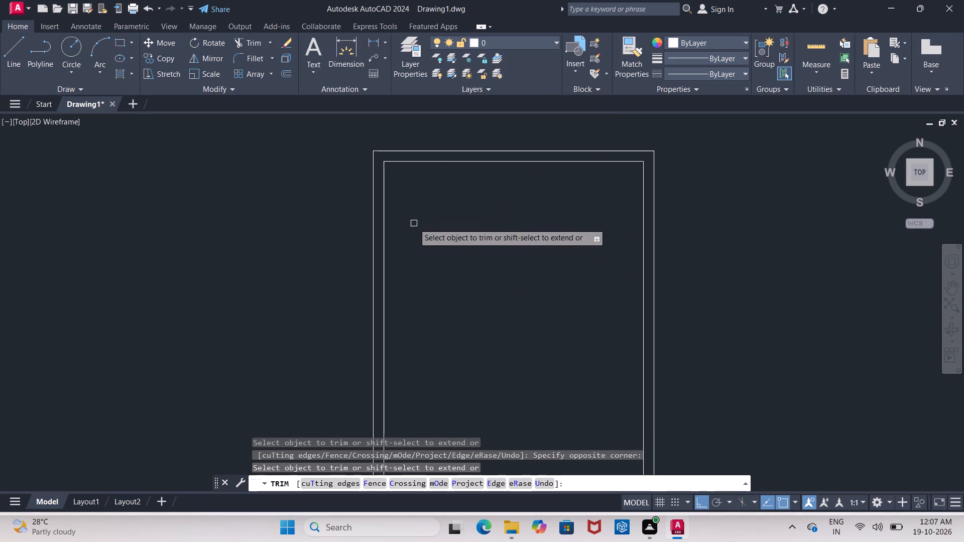
{"action": "middle_click_drag", "start_coordinate": [413, 221], "coordinate": [383, 203]}
{"action": "key", "text": "Escape"}
Offset the inner line of the top wall 12' downward.
{"action": "key", "text": "o"}
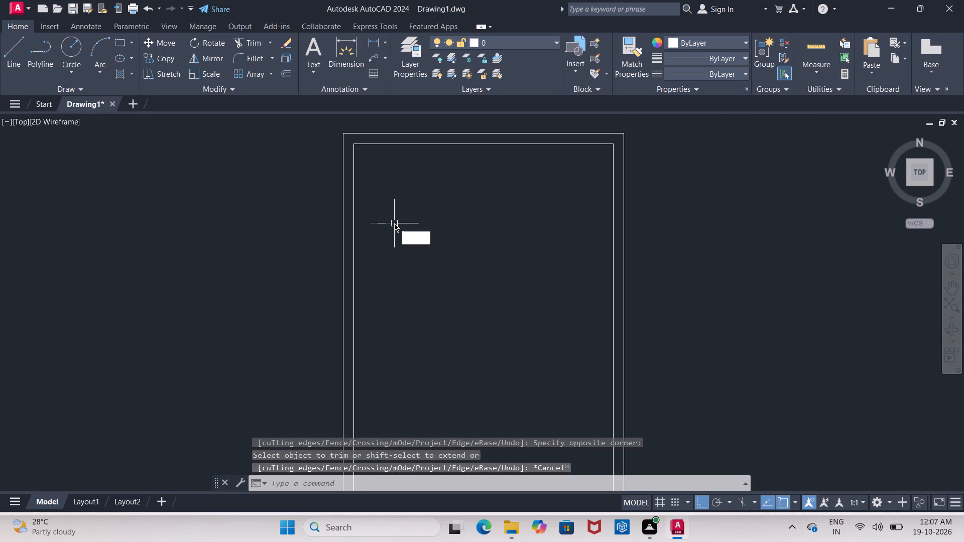
{"action": "key", "text": "Return"}
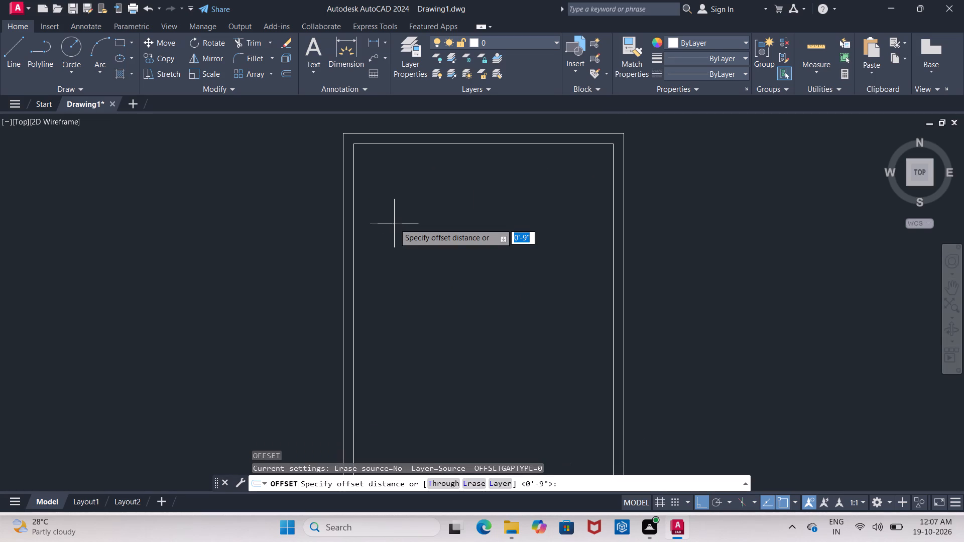
{"action": "type", "text": "12'"}
{"action": "key", "text": "Return"}
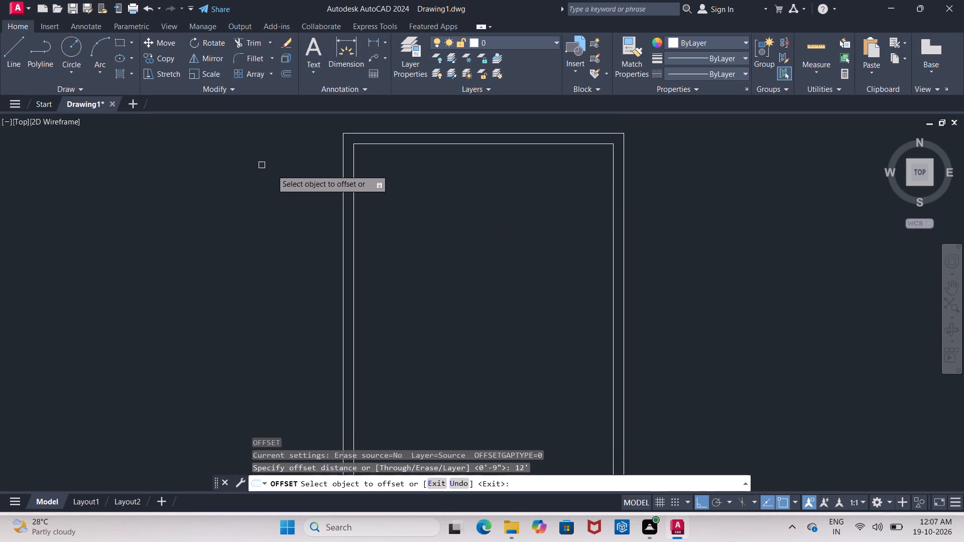
{"action": "left_click", "coordinate": [576, 145]}
{"action": "left_click", "coordinate": [572, 243]}
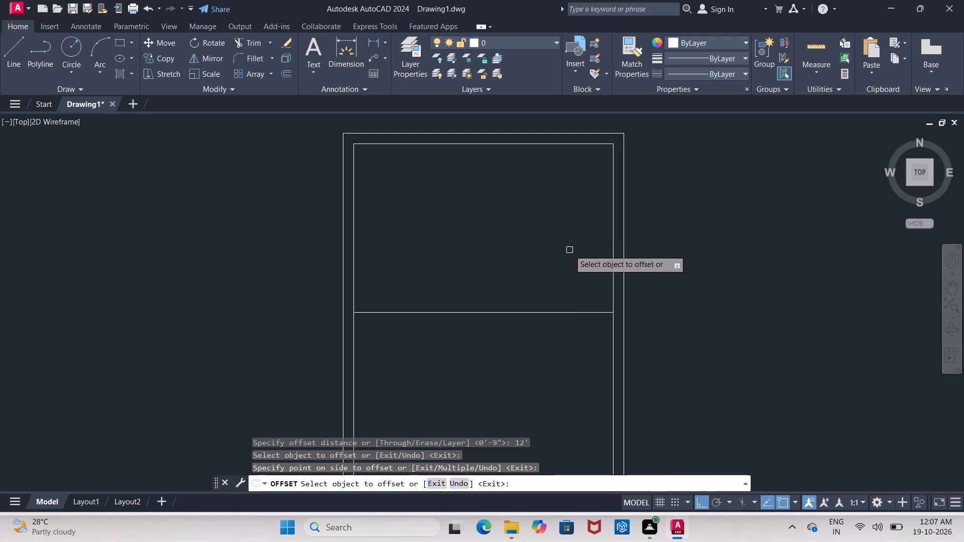
{"action": "key", "text": "Return"}
Offset the inner line of the right wall 11' to the left.
{"action": "key", "text": "Return"}
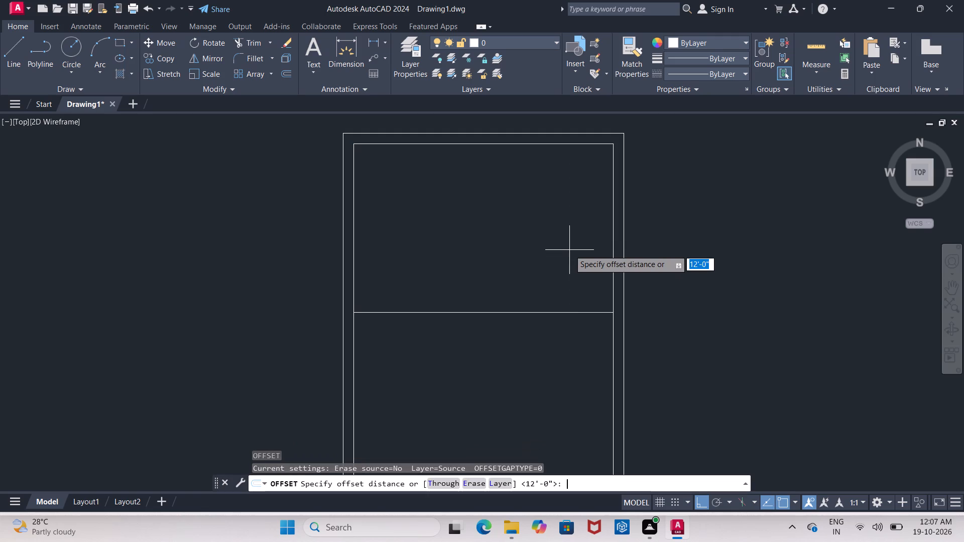
{"action": "type", "text": "11'"}
{"action": "key", "text": "Return"}
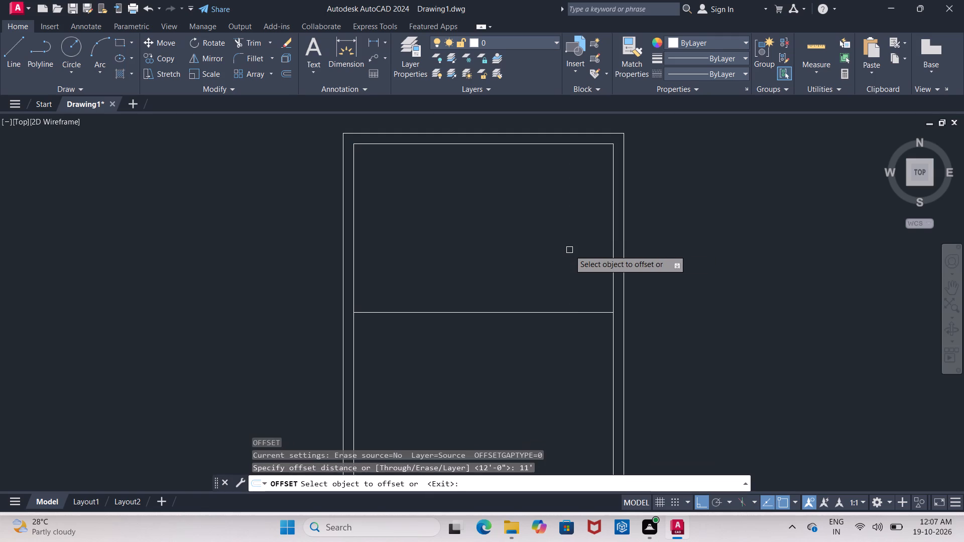
{"action": "left_click", "coordinate": [615, 256]}
{"action": "left_click", "coordinate": [561, 260]}
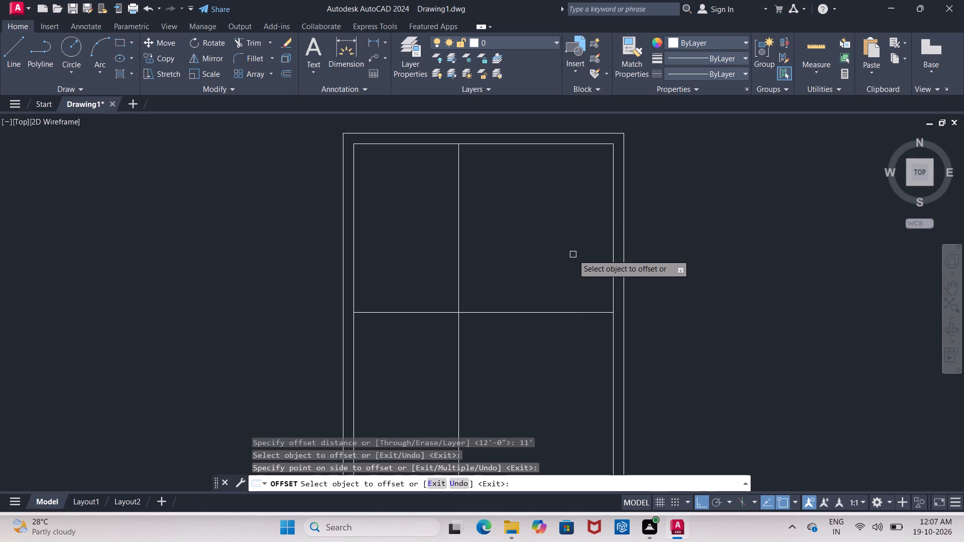
{"action": "key", "text": "Return"}
Offset the vertical partition line 9" to the left to give the partition its wall thickness.
{"action": "key", "text": "Return"}
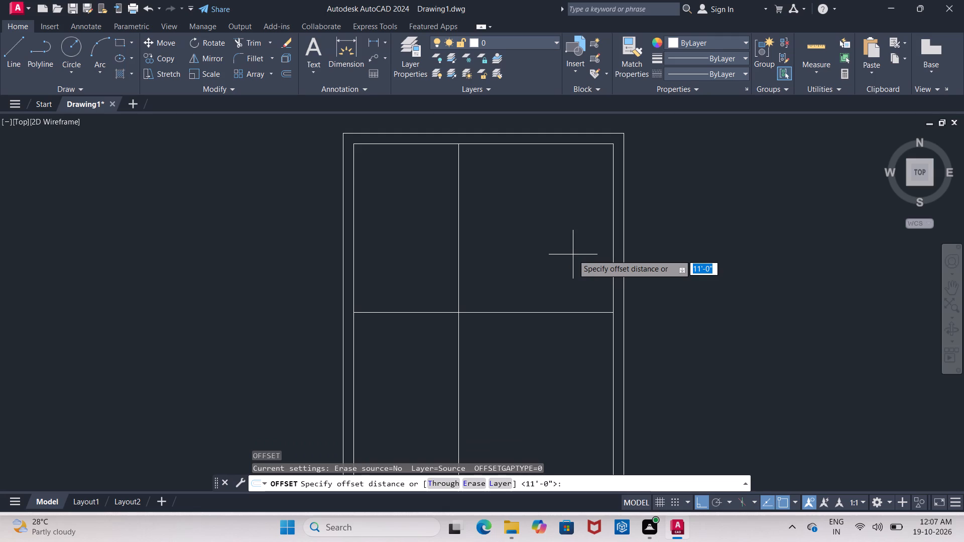
{"action": "key", "text": "9"}
{"action": "key", "text": "shift+quotedbl"}
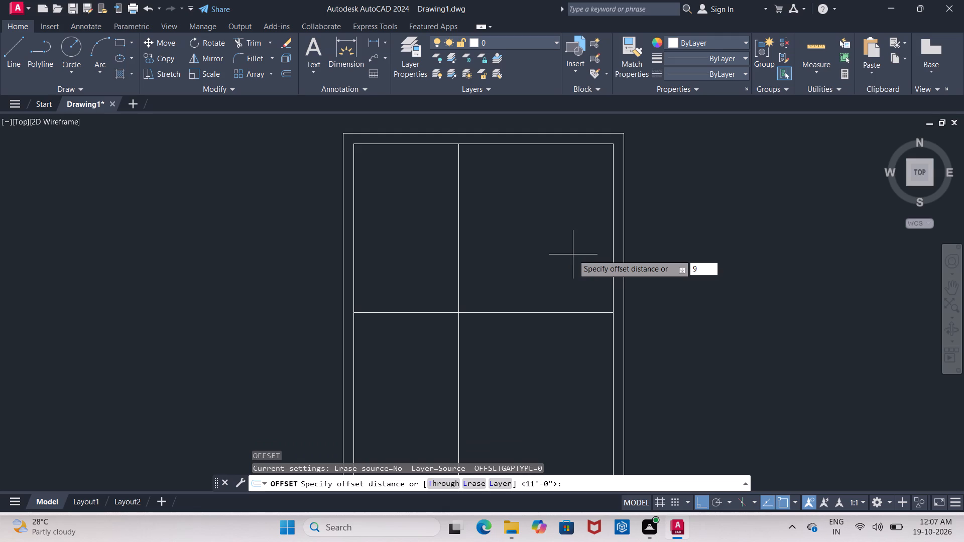
{"action": "key", "text": "Return"}
{"action": "left_click", "coordinate": [459, 243]}
{"action": "left_click", "coordinate": [431, 255]}
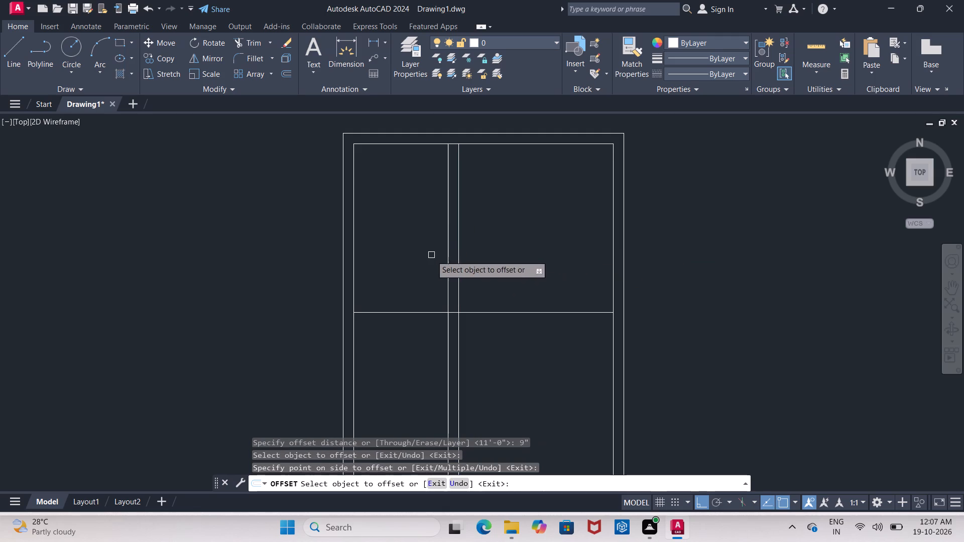
{"action": "key", "text": "Return"}
Offset the inner line of the top wall 7'2" downward.
{"action": "key", "text": "Return"}
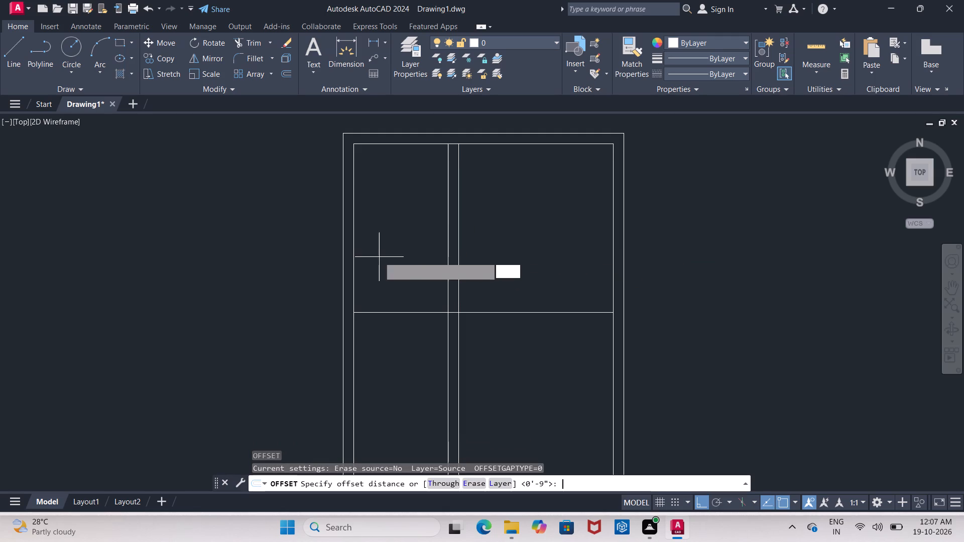
{"action": "type", "text": "7'"}
{"action": "key", "text": "2"}
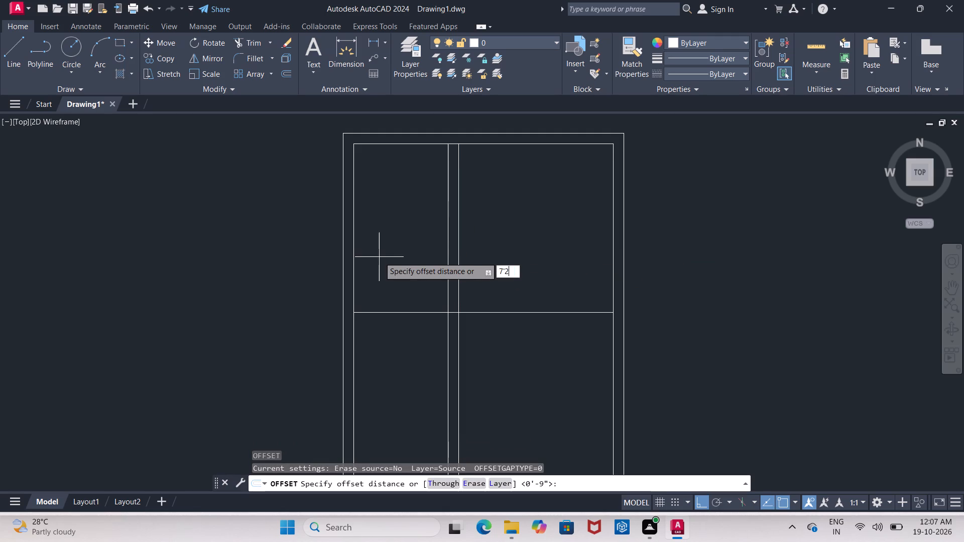
{"action": "key", "text": "shift+quotedbl"}
{"action": "key", "text": "Return"}
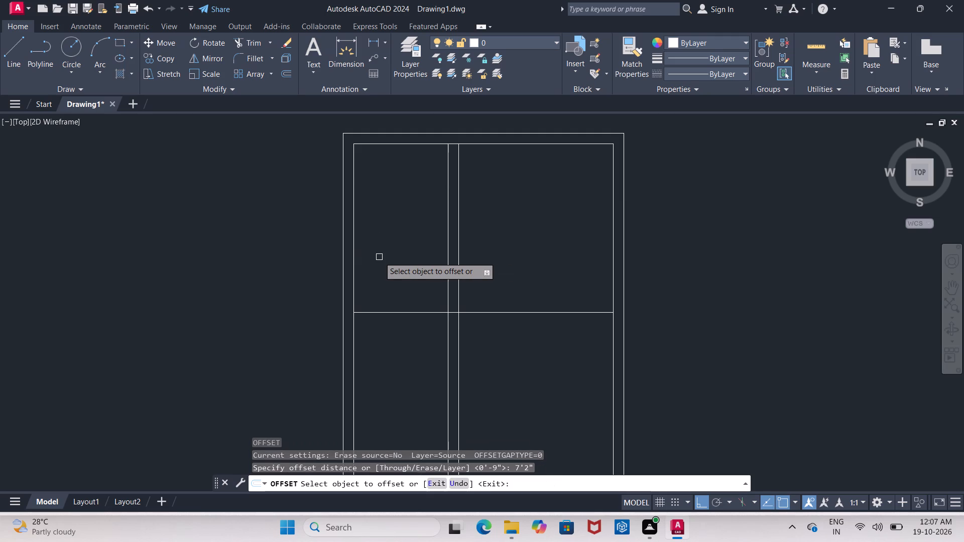
{"action": "left_click", "coordinate": [386, 145]}
{"action": "left_click", "coordinate": [402, 225]}
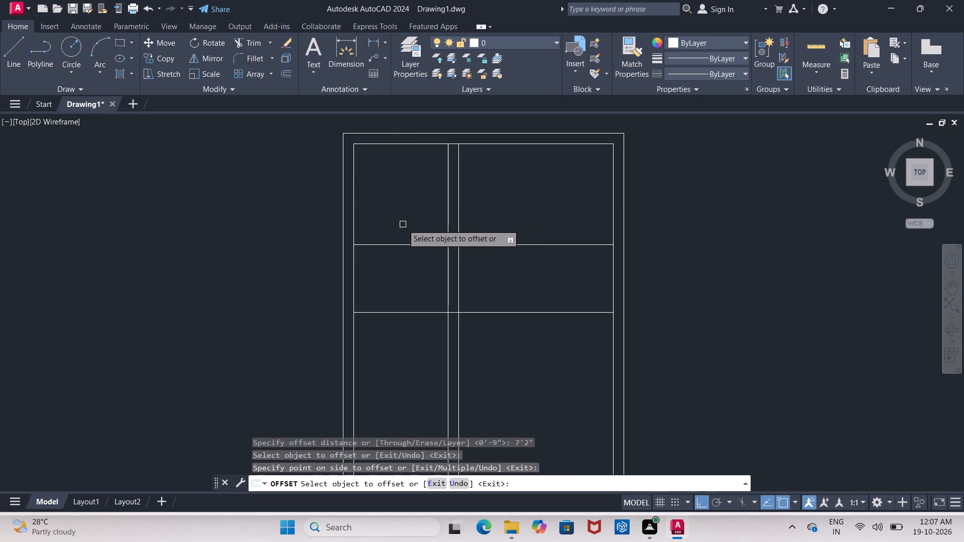
{"action": "key", "text": "Return"}
Offset the new horizontal partition line 4" downward to form a thin partition wall.
{"action": "key", "text": "Return"}
{"action": "type", "text": "4\""}
{"action": "key", "text": "Return"}
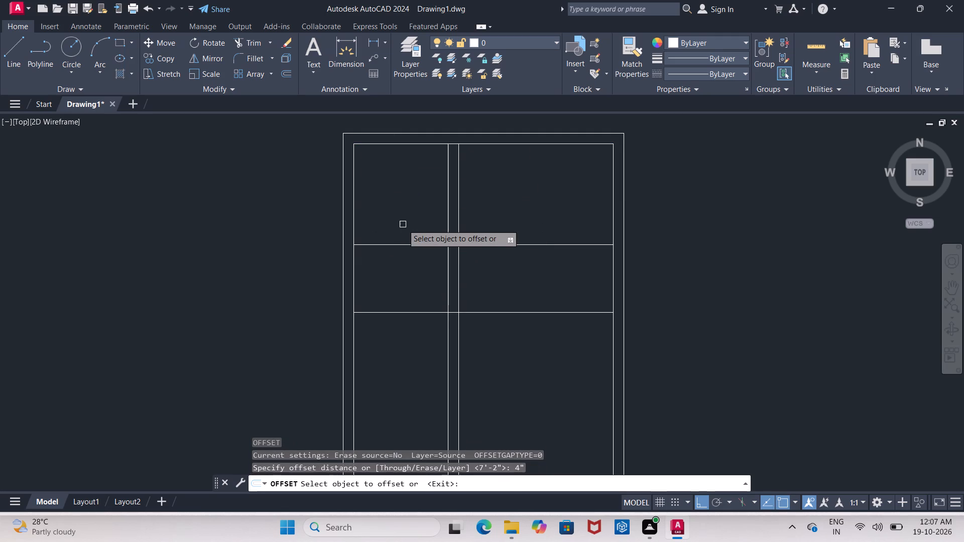
{"action": "left_click", "coordinate": [413, 244]}
{"action": "left_click", "coordinate": [413, 278]}
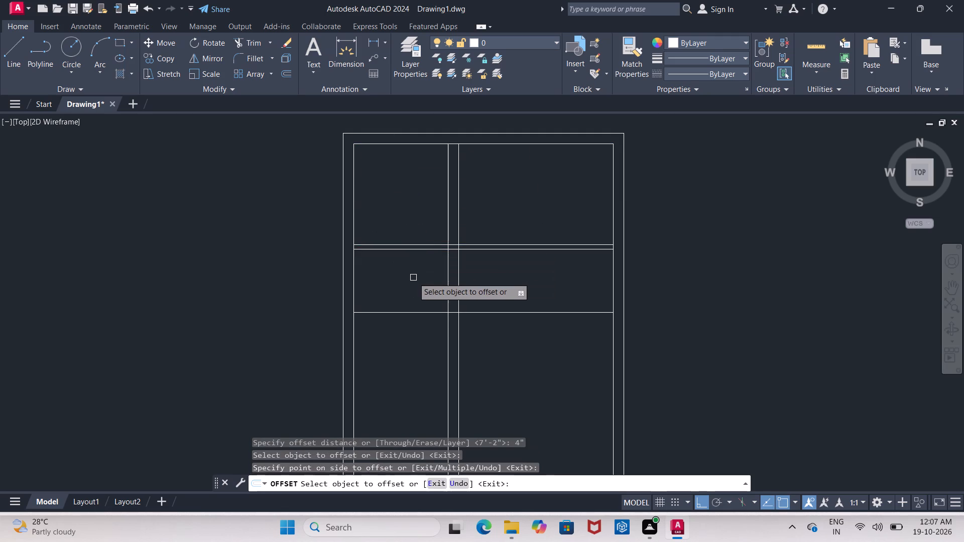
{"action": "key", "text": "Return"}
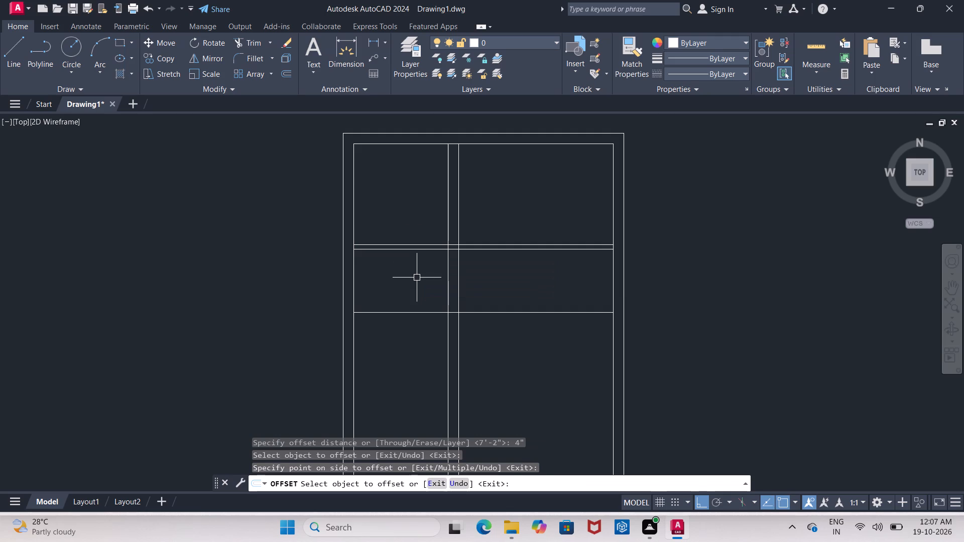
Offset the lower line of the 4" partition 7'2" downward.
{"action": "key", "text": "Return"}
{"action": "type", "text": "7'"}
{"action": "type", "text": "2\""}
{"action": "key", "text": "Return"}
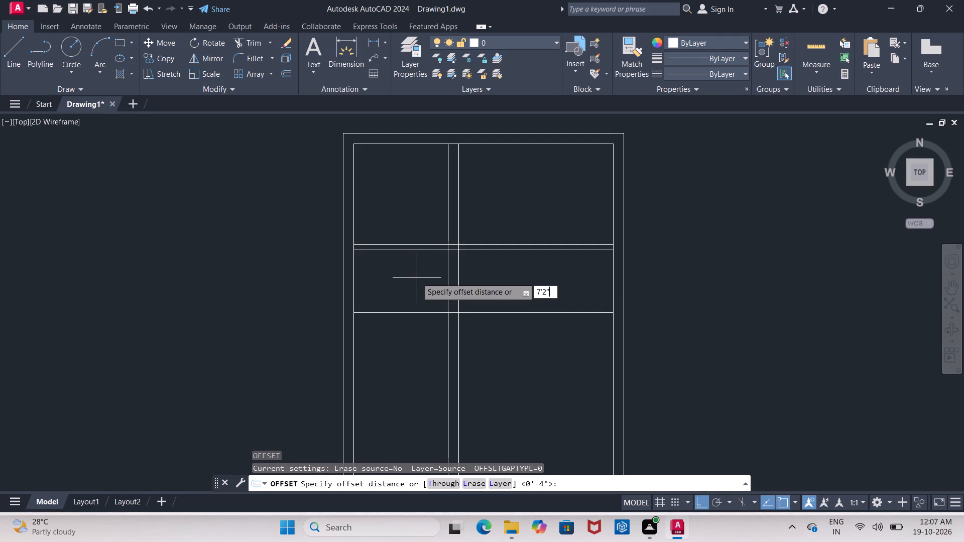
{"action": "left_click", "coordinate": [408, 252]}
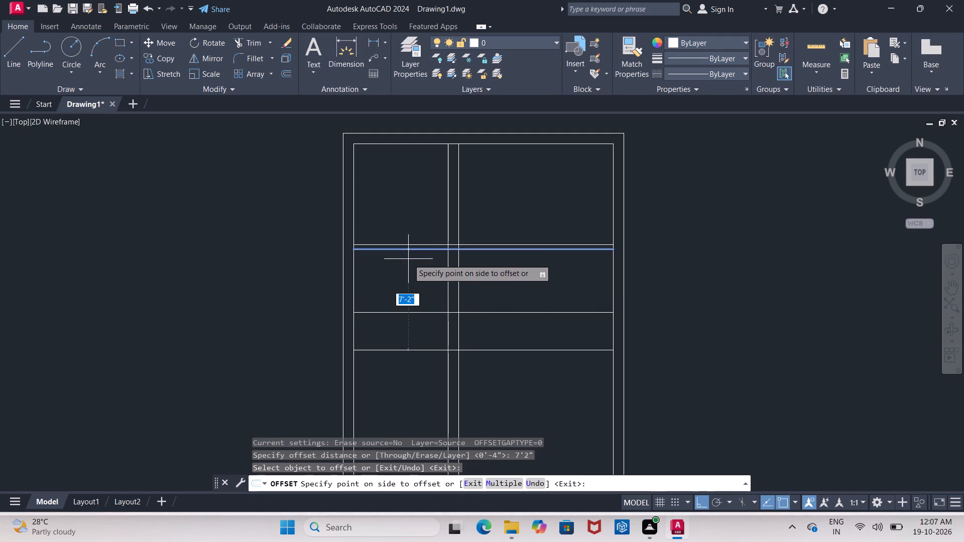
{"action": "left_click", "coordinate": [406, 292]}
{"action": "key", "text": "Return"}
Offset the lowest horizontal partition line 9" downward.
{"action": "key", "text": "Return"}
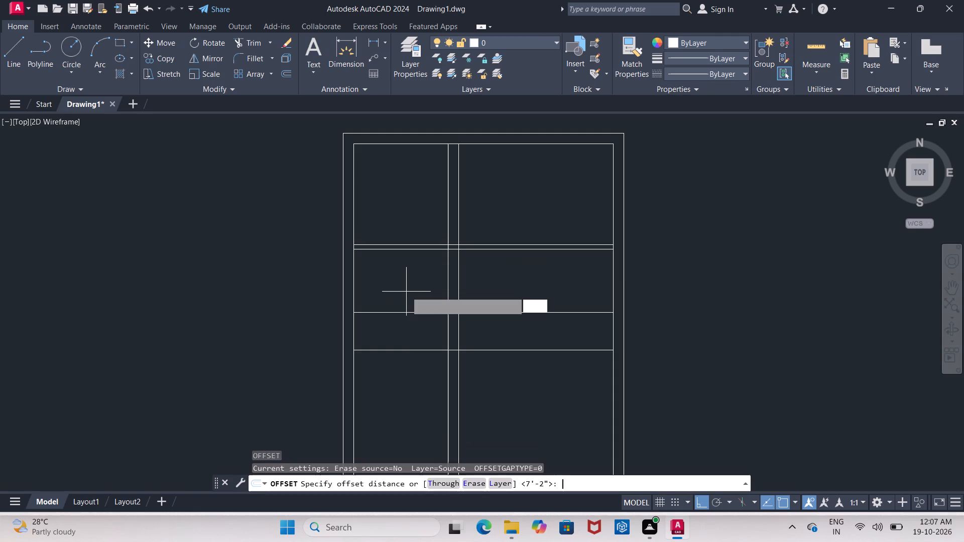
{"action": "key", "text": "9"}
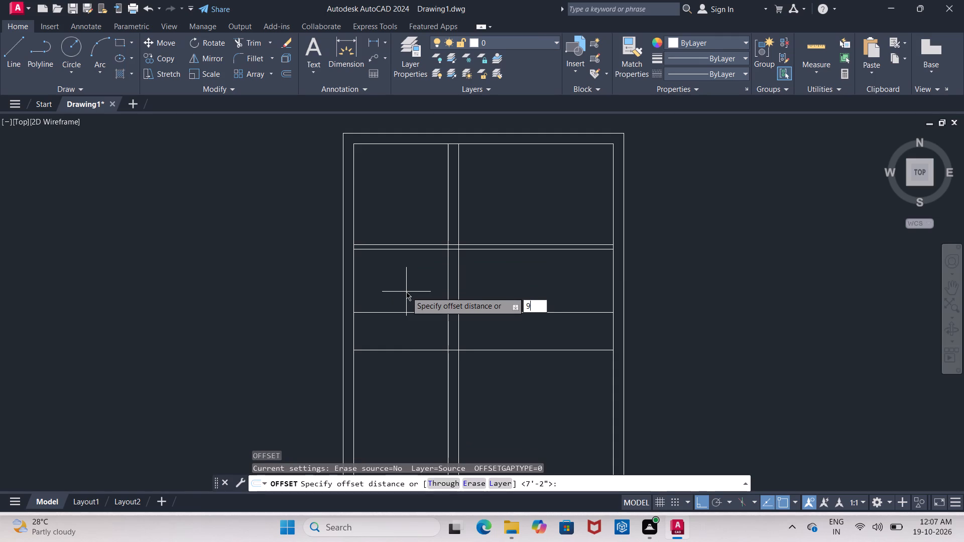
{"action": "key", "text": "shift+quotedbl"}
{"action": "key", "text": "Return"}
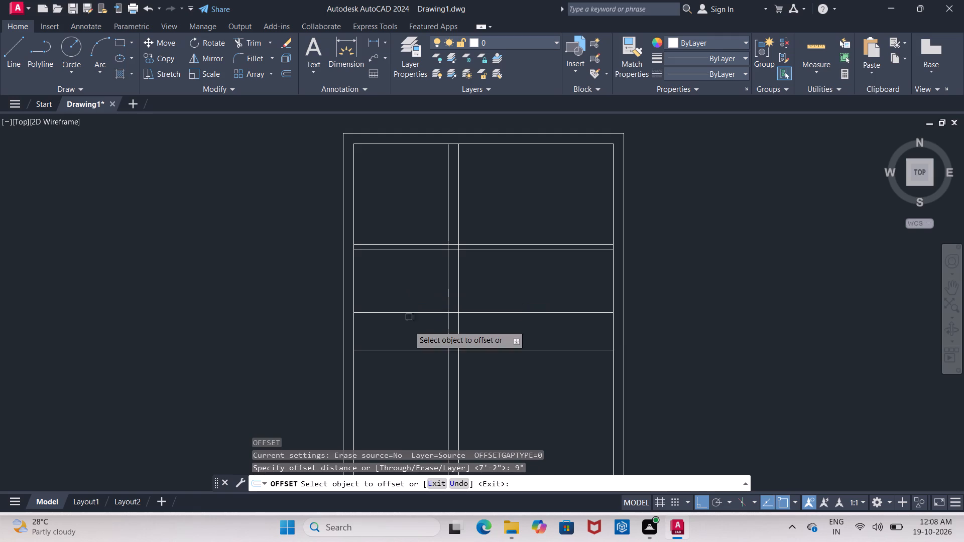
{"action": "left_click", "coordinate": [409, 350]}
{"action": "left_click", "coordinate": [414, 392]}
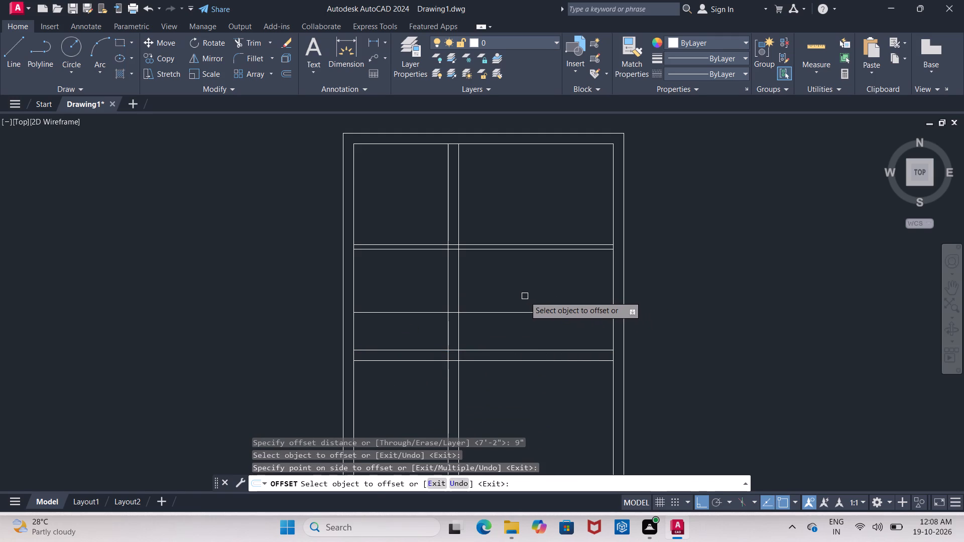
{"action": "key", "text": "Escape"}
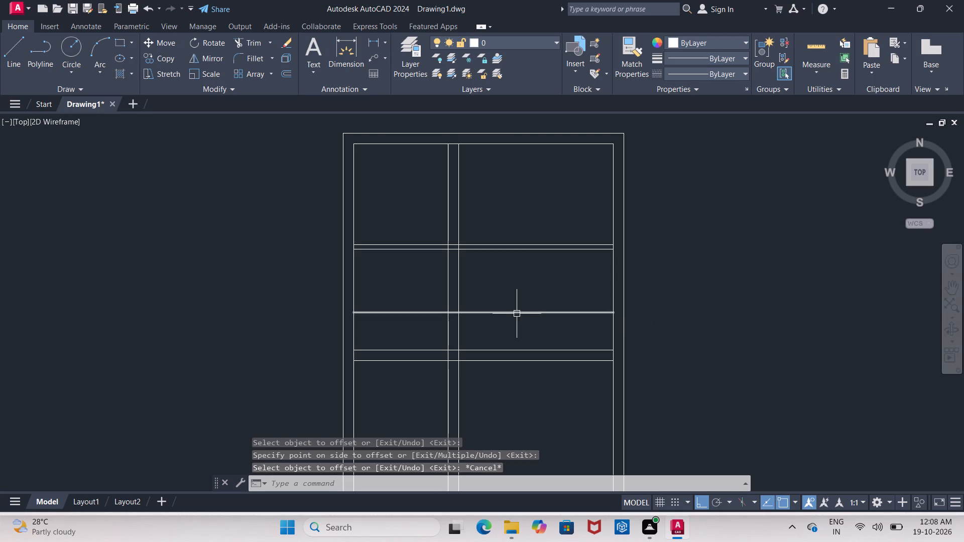
Delete the single horizontal line 12' below the inner top wall line.
{"action": "left_click", "coordinate": [517, 315]}
{"action": "key", "text": "Delete"}
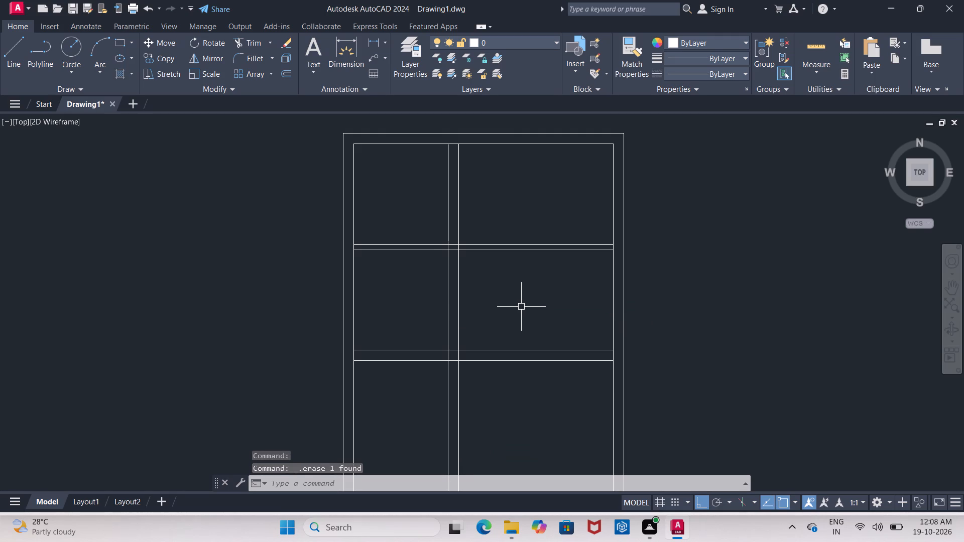
{"action": "key", "text": "Escape"}
Trim the 4" partition's two lines away from the room to the right of the vertical partition.
{"action": "type", "text": "TR"}
{"action": "key", "text": "Return"}
{"action": "key", "text": "Return"}
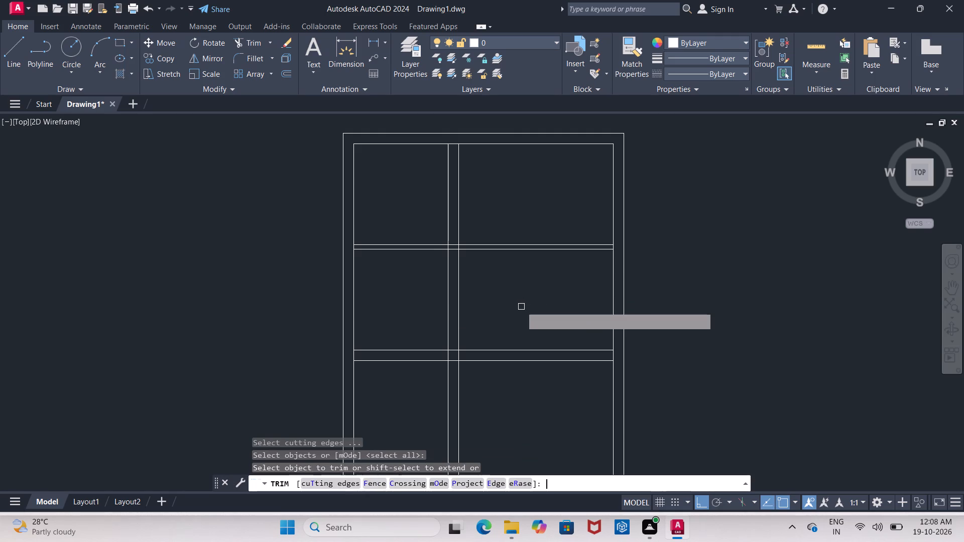
{"action": "left_click_drag", "start_coordinate": [511, 219], "coordinate": [524, 308]}
{"action": "left_click", "coordinate": [524, 308]}
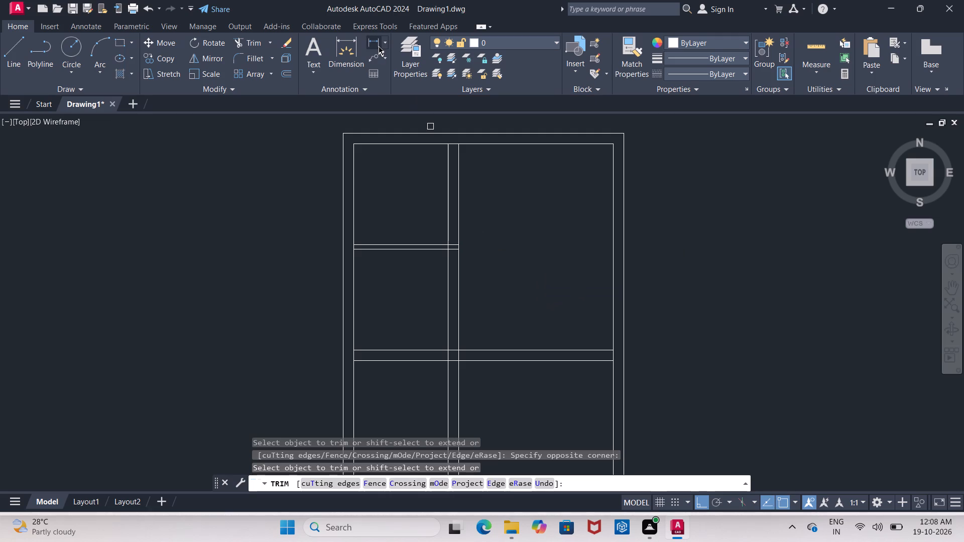
Measure the right-hand room's depth from the inner top wall line to the horizontal partition below.
{"action": "left_click", "coordinate": [379, 46]}
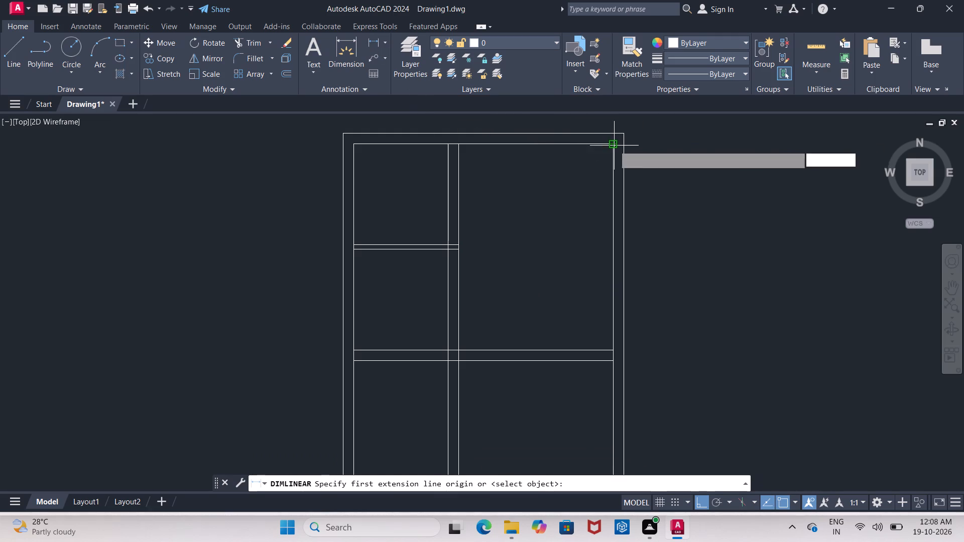
{"action": "left_click", "coordinate": [614, 146]}
{"action": "left_click", "coordinate": [611, 350]}
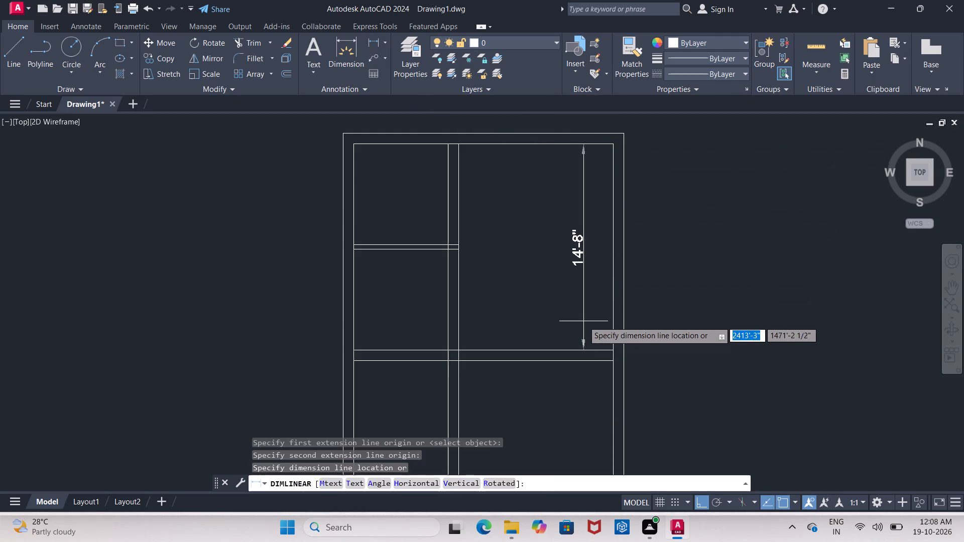
{"action": "key", "text": "Escape"}
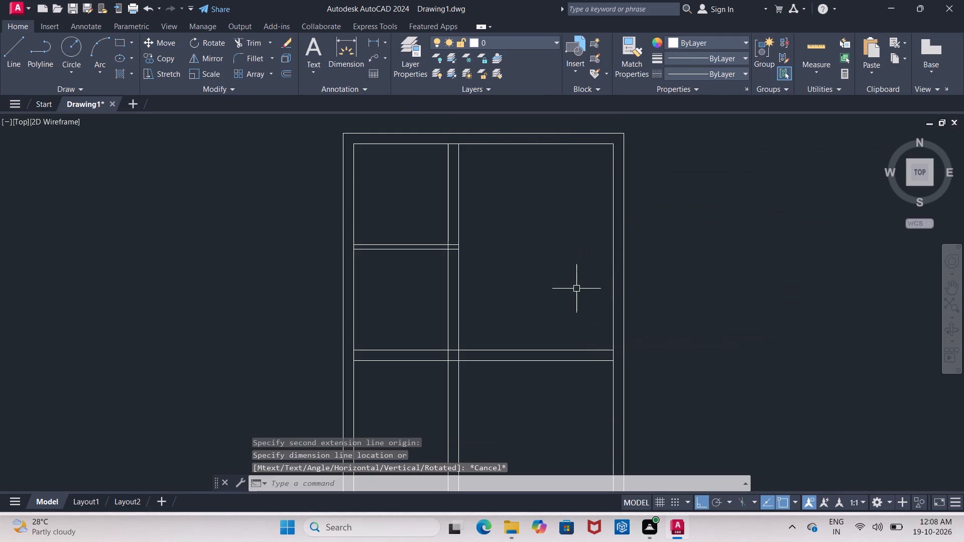
Offset the inner line of the top wall 12' downward.
{"action": "key", "text": "o"}
{"action": "key", "text": "Return"}
{"action": "type", "text": "12'"}
{"action": "key", "text": "Return"}
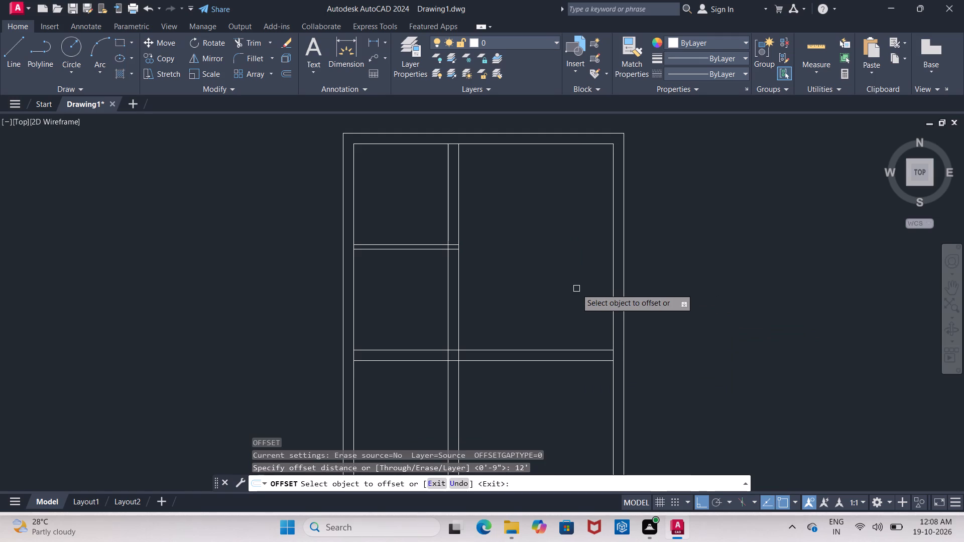
{"action": "left_click", "coordinate": [542, 146]}
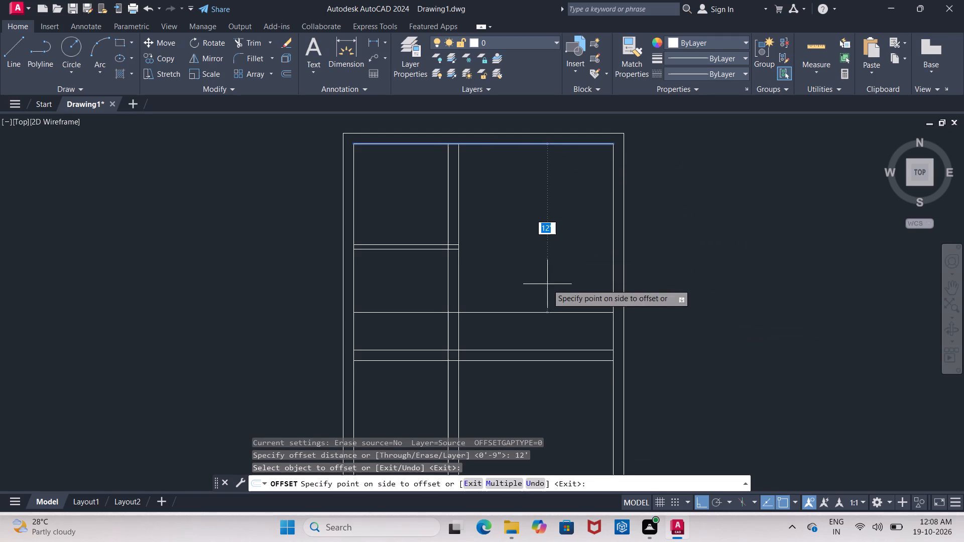
{"action": "left_click", "coordinate": [547, 284]}
{"action": "key", "text": "Return"}
Offset the 12' horizontal line 9" downward to form the right-hand room's lower wall.
{"action": "key", "text": "Return"}
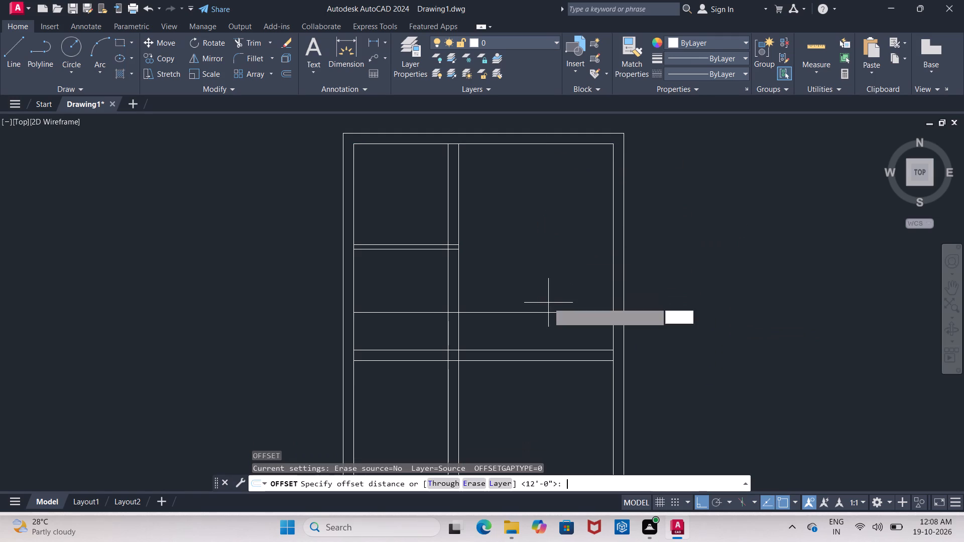
{"action": "type", "text": "9\""}
{"action": "key", "text": "Return"}
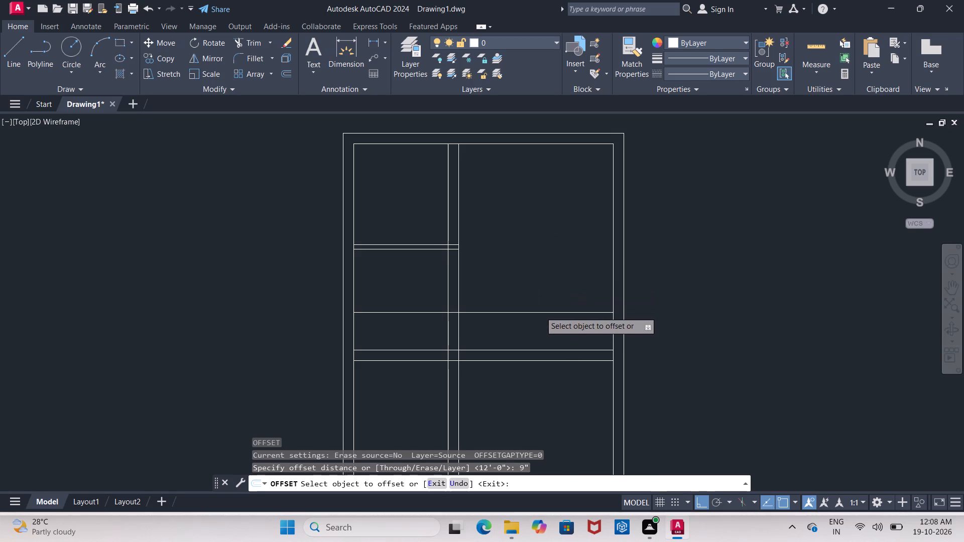
{"action": "left_click", "coordinate": [540, 312]}
{"action": "left_click", "coordinate": [546, 360]}
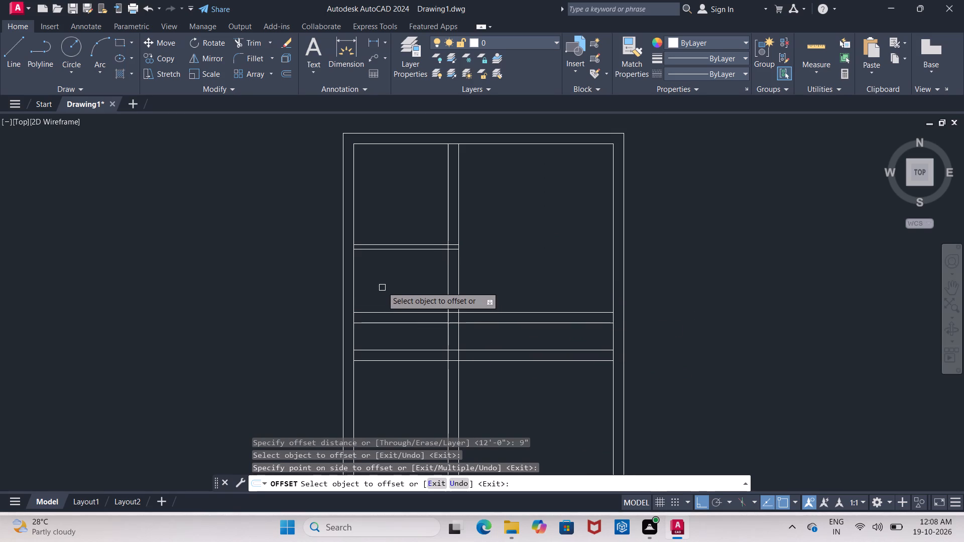
{"action": "key", "text": "Escape"}
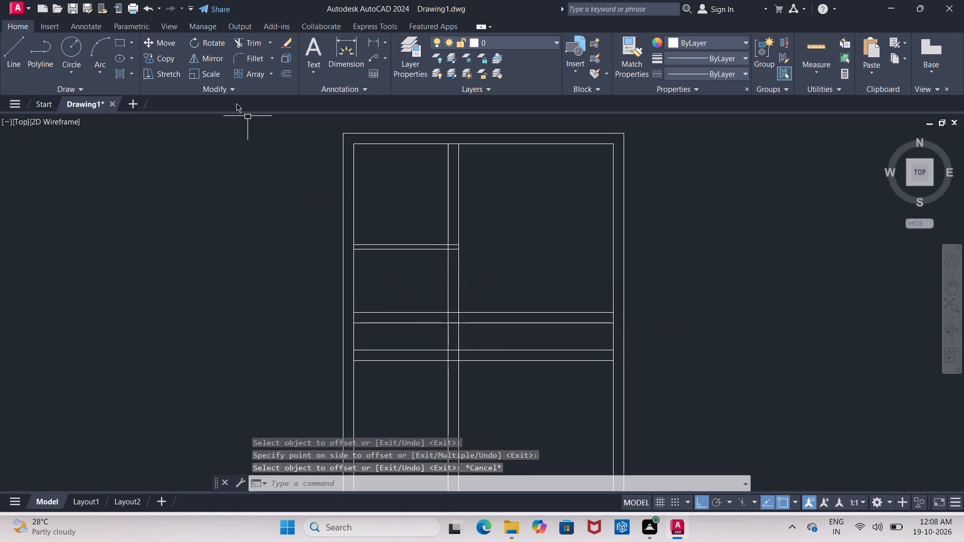
Measure the upper-left room's depth from the inner top wall line to the 4" partition.
{"action": "left_click", "coordinate": [372, 39]}
{"action": "left_click", "coordinate": [447, 145]}
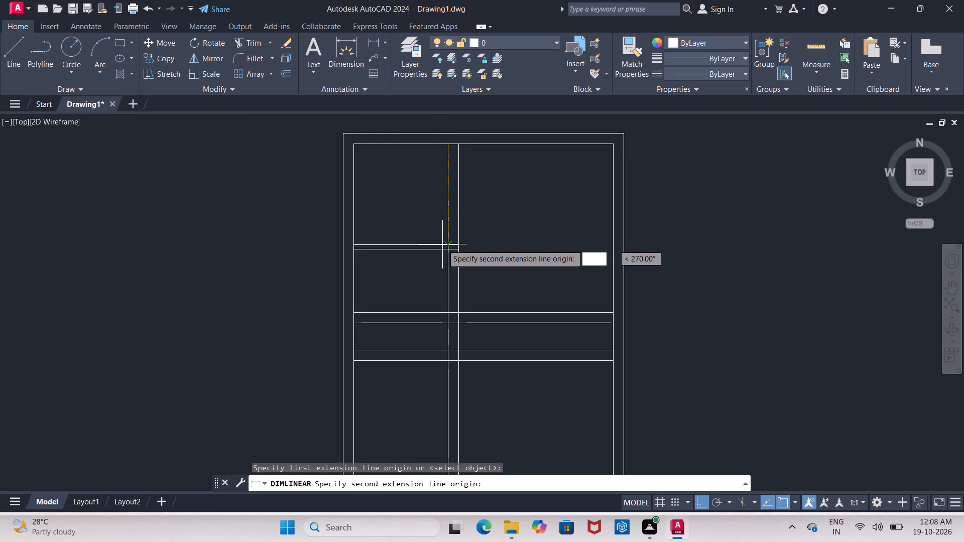
{"action": "left_click", "coordinate": [447, 245]}
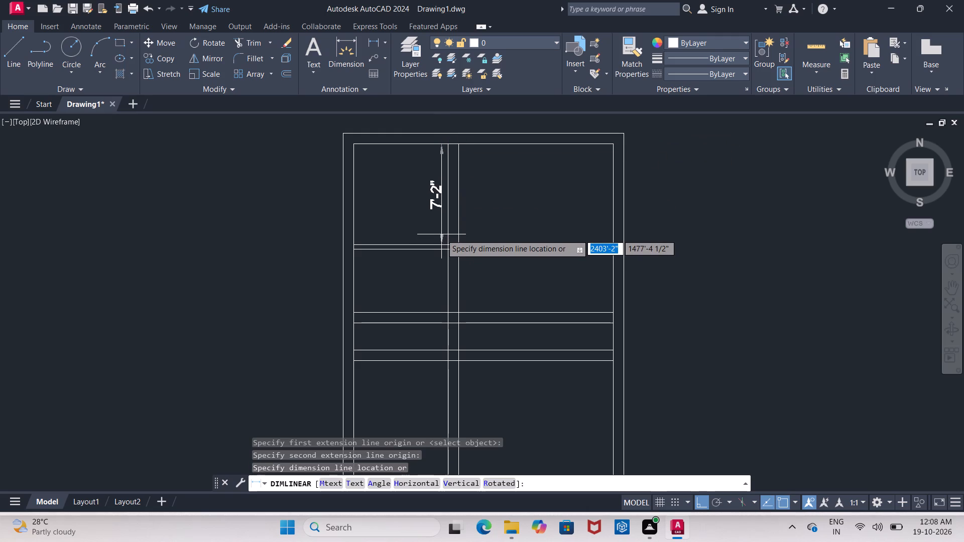
{"action": "key", "text": "Escape"}
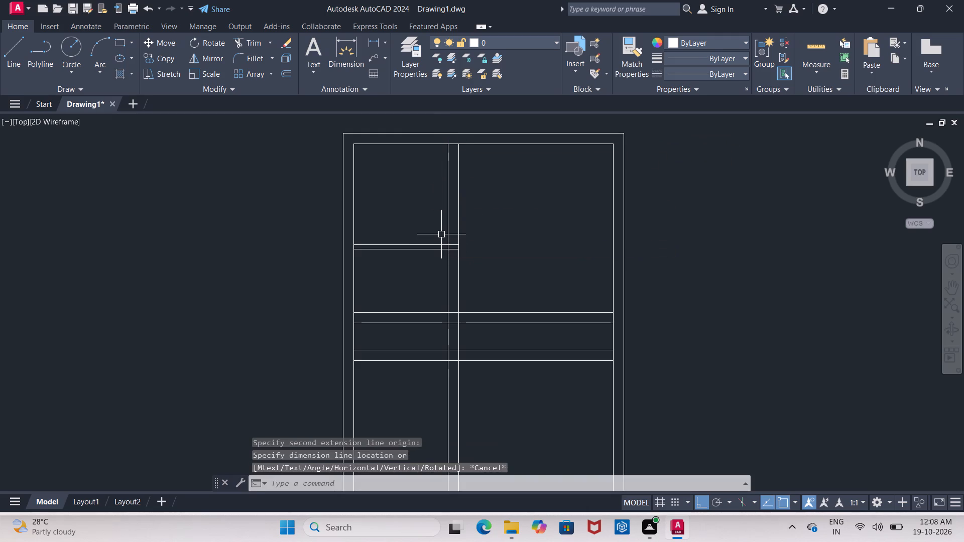
Offset the inner line of the top wall 4'6" downward.
{"action": "key", "text": "o"}
{"action": "key", "text": "Return"}
{"action": "type", "text": "4'6\""}
{"action": "key", "text": "Return"}
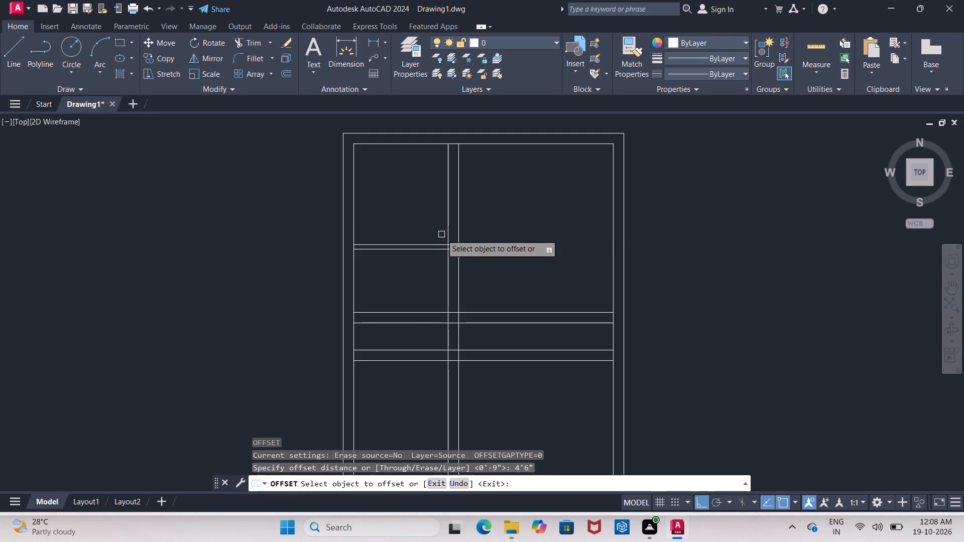
{"action": "left_click", "coordinate": [420, 143]}
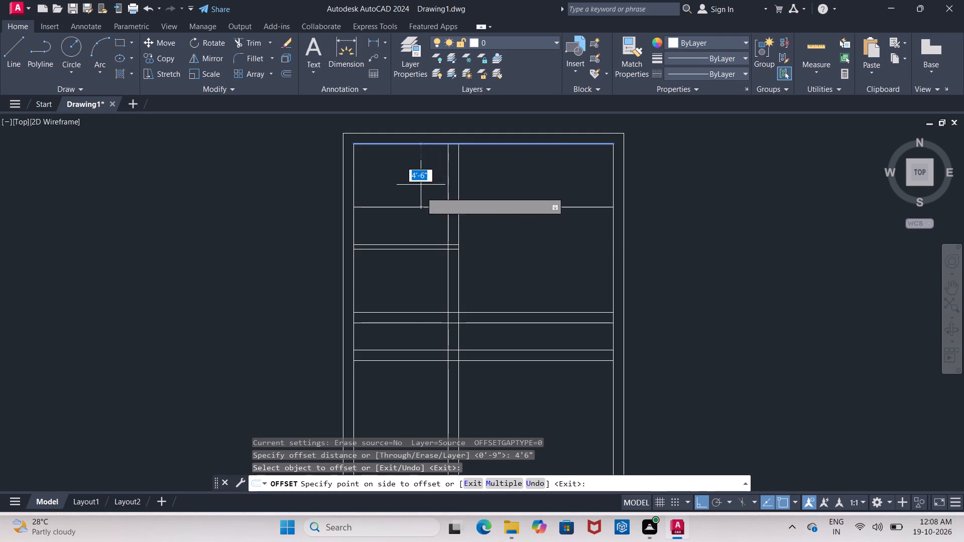
{"action": "left_click", "coordinate": [419, 205]}
{"action": "key", "text": "Return"}
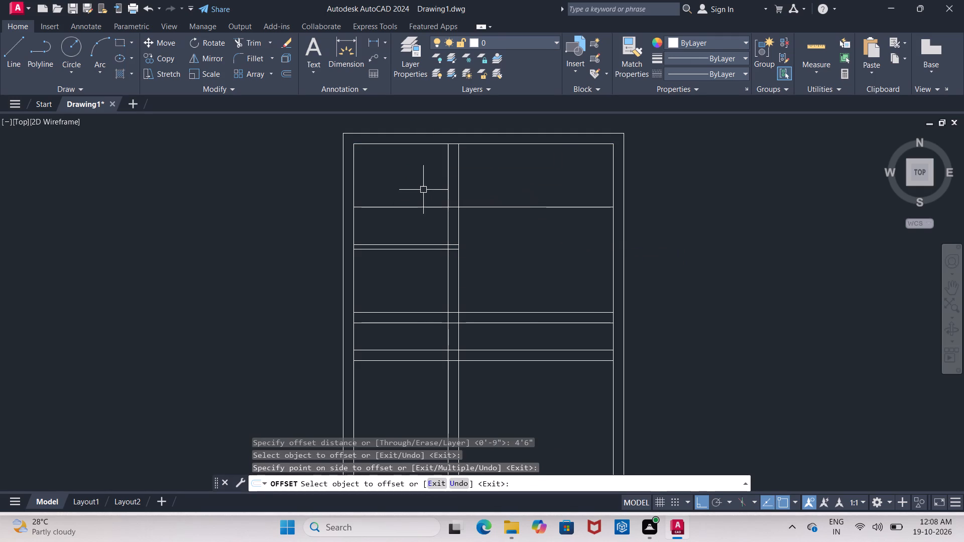
Offset the new 4'6" horizontal line 4" downward to form the upper-left room's partition.
{"action": "key", "text": "Return"}
{"action": "type", "text": "4\""}
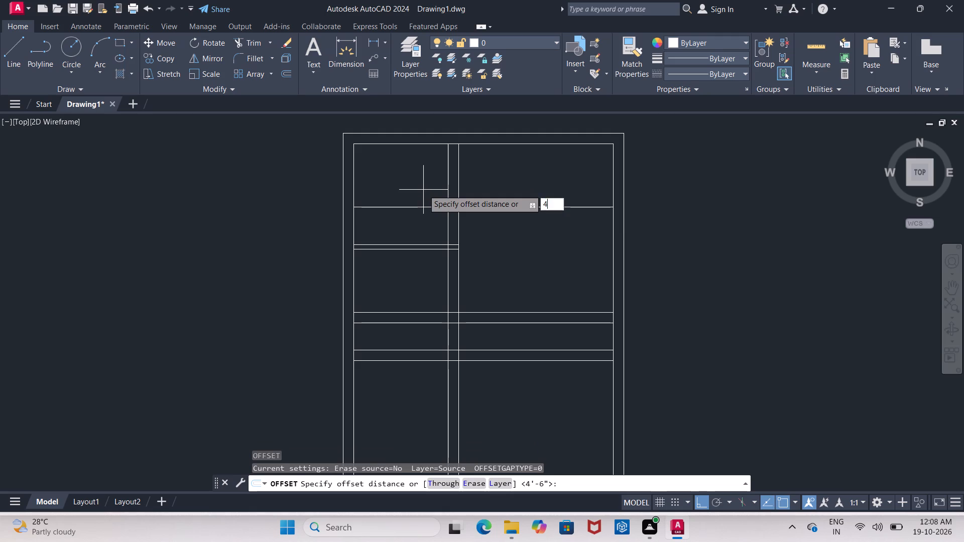
{"action": "key", "text": "Return"}
{"action": "left_click", "coordinate": [382, 206]}
{"action": "left_click", "coordinate": [389, 226]}
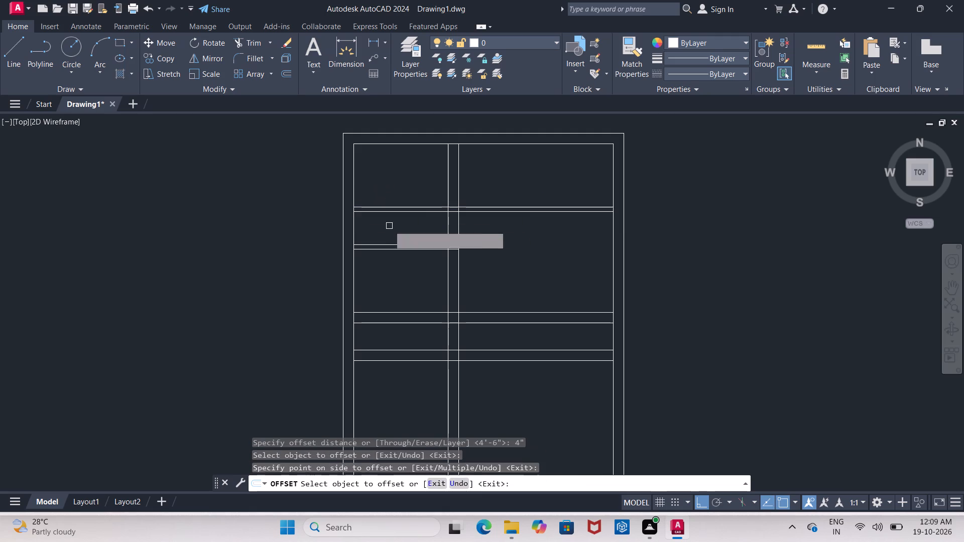
{"action": "key", "text": "Escape"}
Delete the old short 4" partition lines and the lowest pair of horizontal wall lines.
{"action": "left_click", "coordinate": [410, 243]}
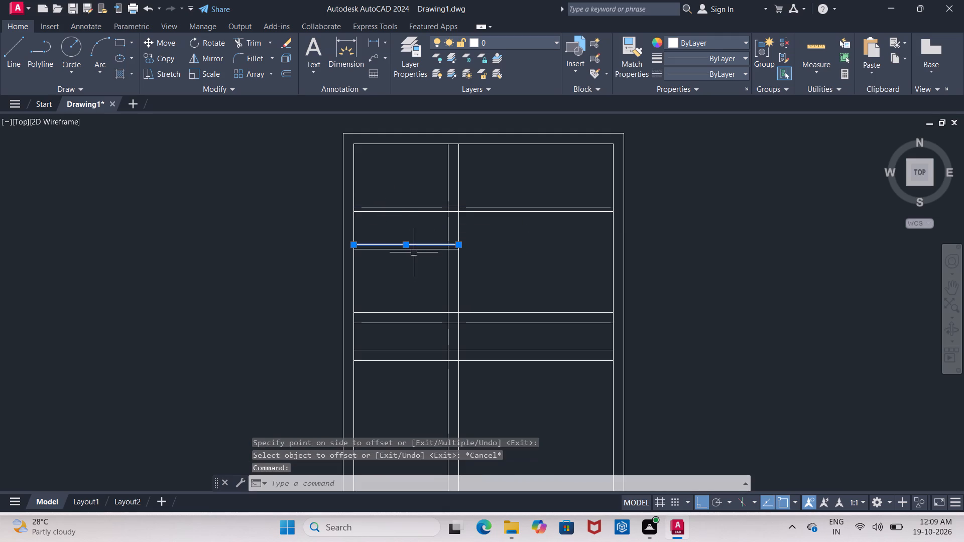
{"action": "left_click", "coordinate": [413, 246]}
{"action": "left_click", "coordinate": [416, 351]}
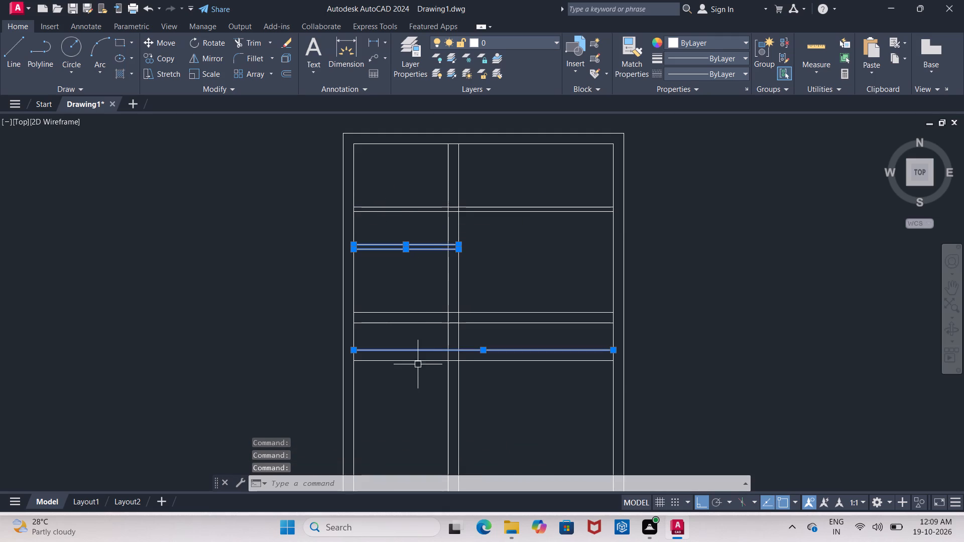
{"action": "left_click", "coordinate": [418, 364]}
{"action": "double_click", "coordinate": [423, 359]}
{"action": "left_click", "coordinate": [423, 359]}
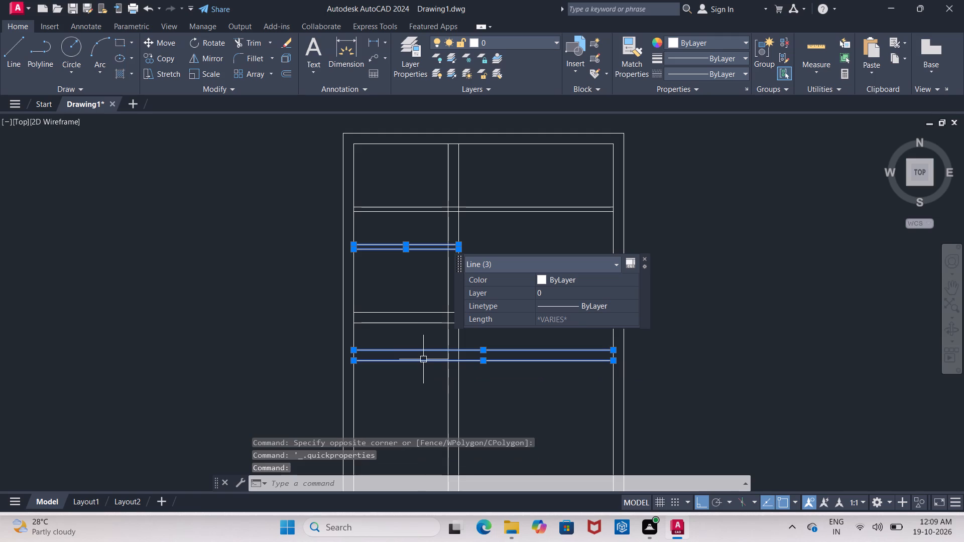
{"action": "key", "text": "Delete"}
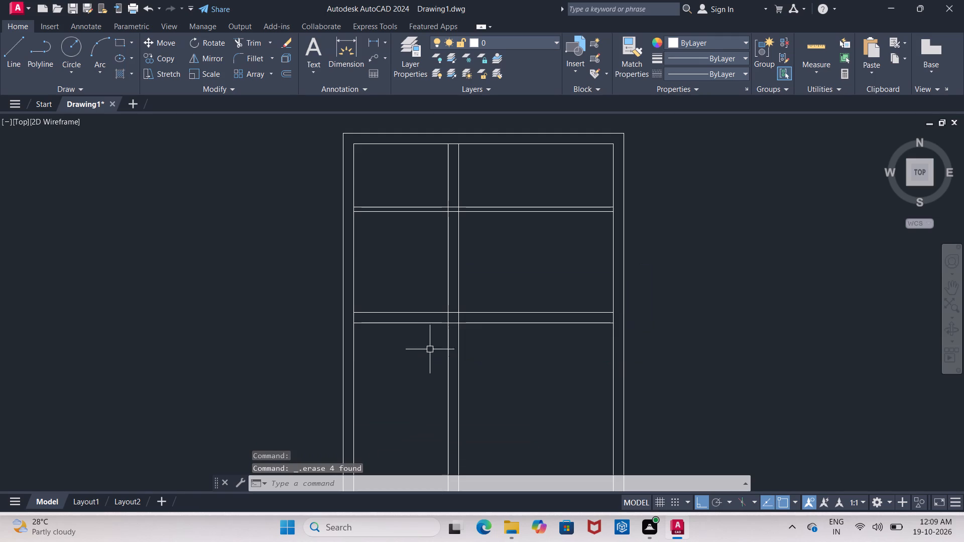
Measure the right-hand room's depth from the inner top wall line to the horizontal wall below.
{"action": "left_click", "coordinate": [377, 45]}
{"action": "left_click", "coordinate": [613, 146]}
{"action": "left_click", "coordinate": [612, 311]}
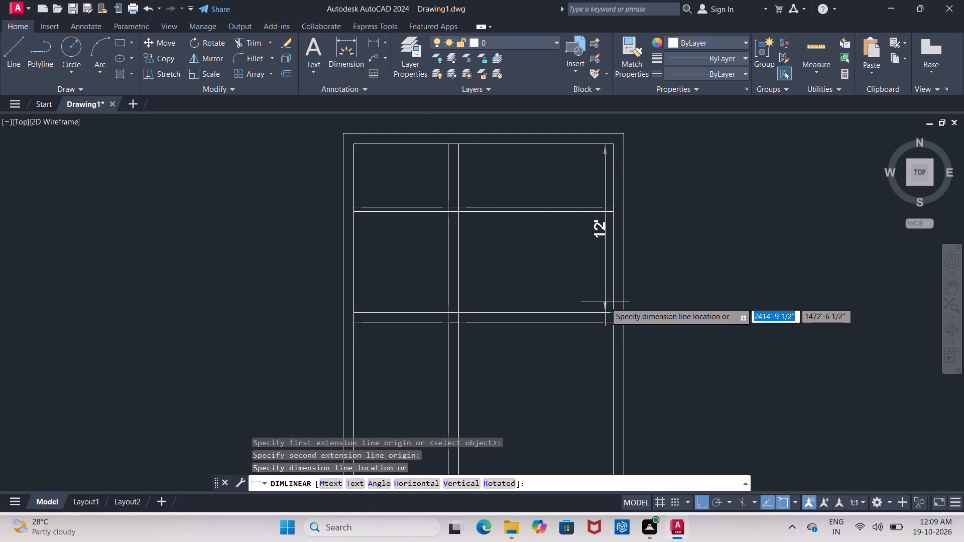
{"action": "key", "text": "Escape"}
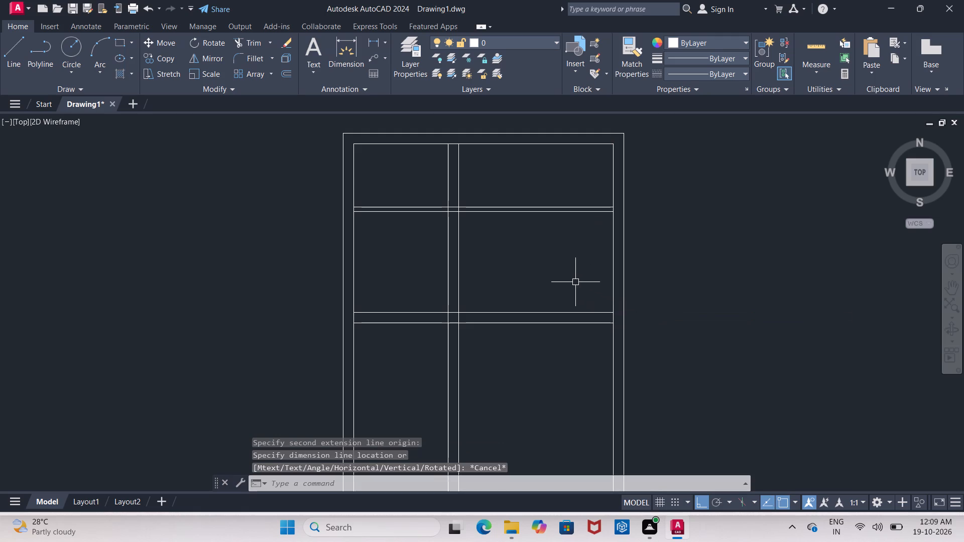
Trim the new 4" partition lines away across the right-hand room, up to the vertical partition.
{"action": "type", "text": "TR"}
{"action": "key", "text": "space"}
{"action": "key", "text": "space"}
{"action": "left_click_drag", "start_coordinate": [495, 176], "coordinate": [497, 184]}
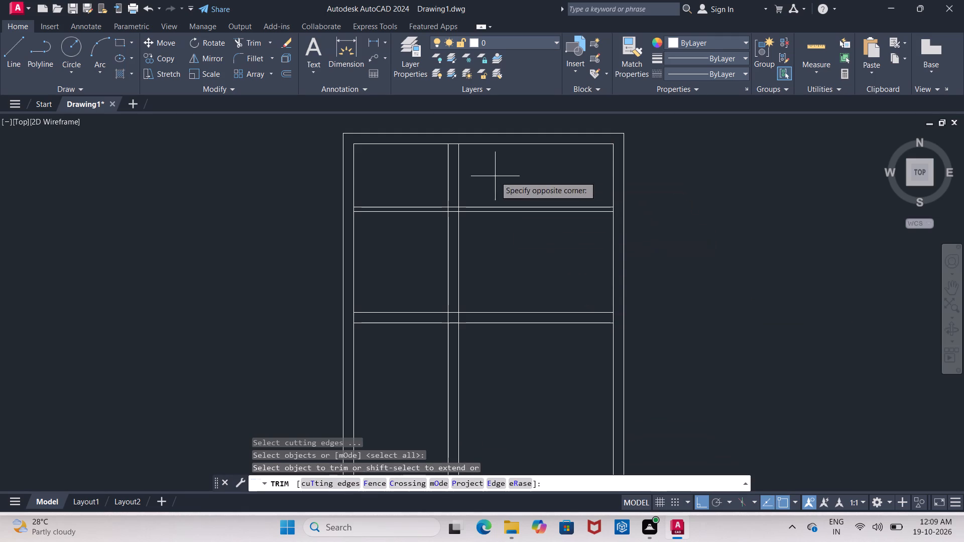
{"action": "left_click_drag", "start_coordinate": [497, 184], "coordinate": [501, 195]}
{"action": "left_click", "coordinate": [509, 244]}
{"action": "key", "text": "Escape"}
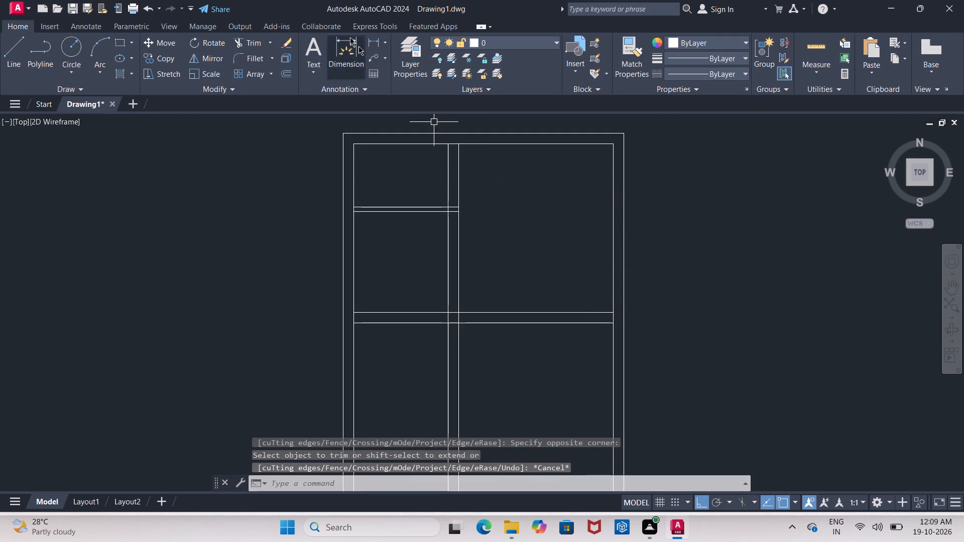
Measure the upper-left room's depth and its width between the left wall and the vertical partition.
{"action": "left_click", "coordinate": [378, 42]}
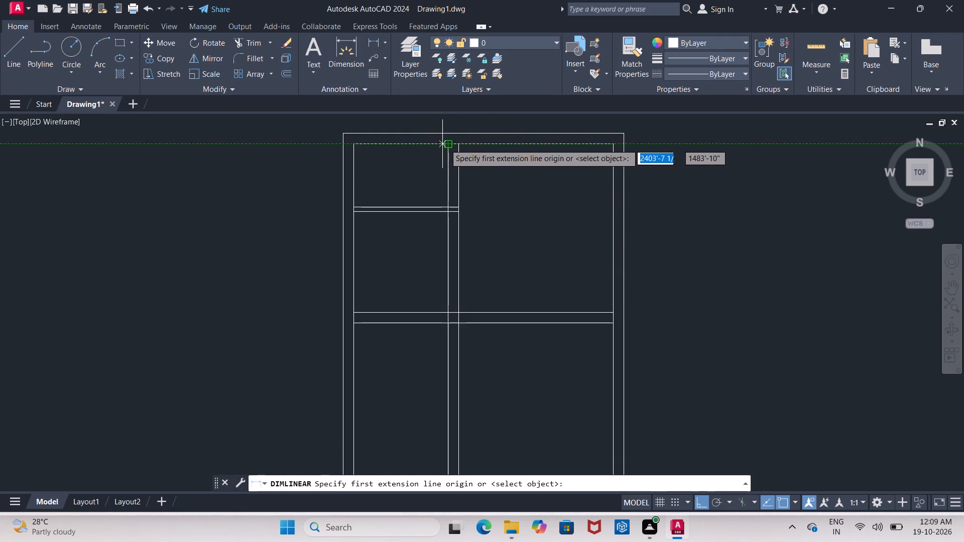
{"action": "left_click", "coordinate": [448, 145]}
{"action": "left_click", "coordinate": [445, 205]}
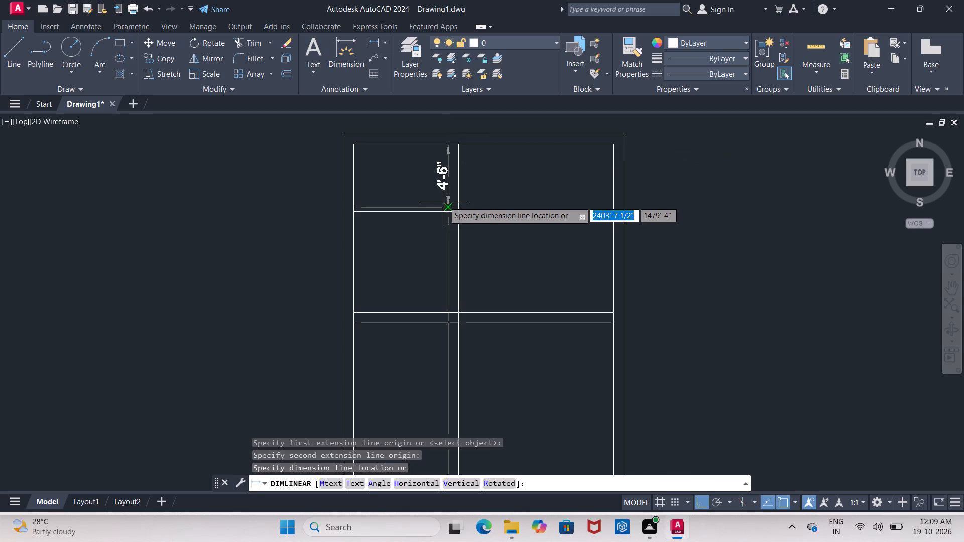
{"action": "key", "text": "Escape"}
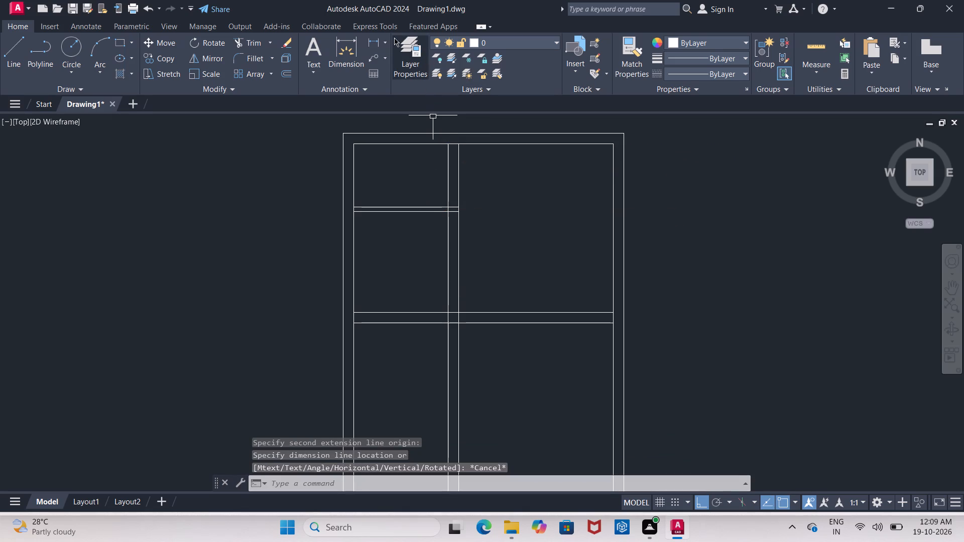
{"action": "left_click", "coordinate": [376, 38]}
{"action": "left_click_drag", "start_coordinate": [355, 205], "coordinate": [360, 207]}
{"action": "left_click", "coordinate": [446, 207]}
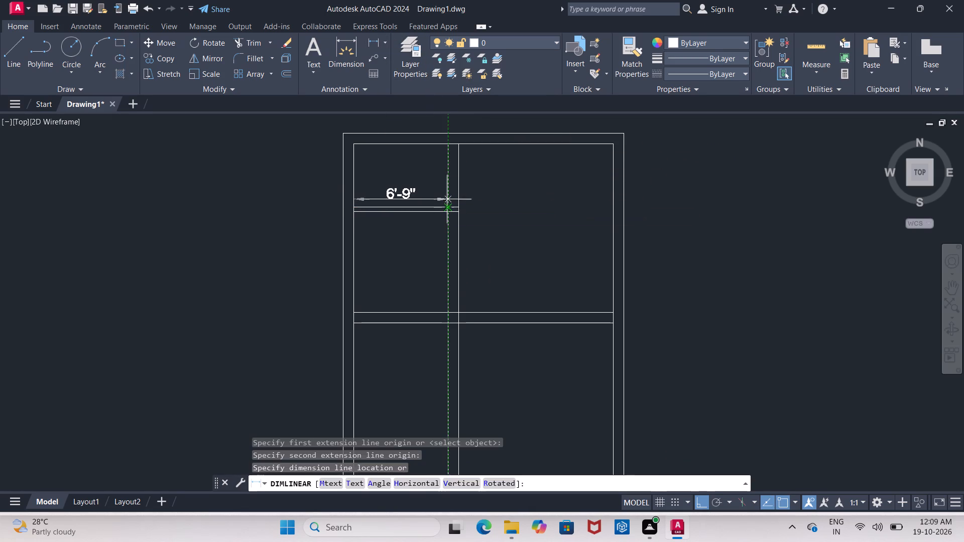
{"action": "key", "text": "Escape"}
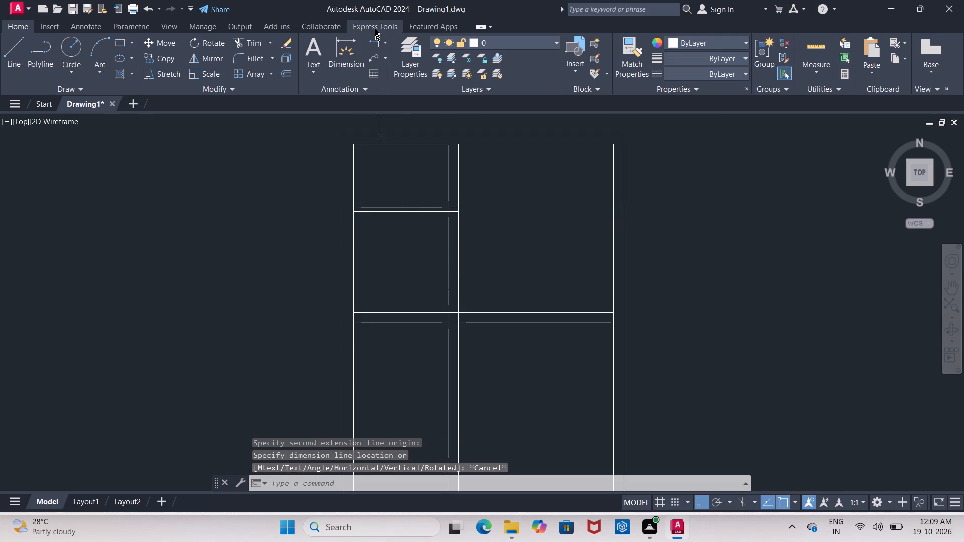
Measure the second left room's depth from the 4" partition to the horizontal 9" wall.
{"action": "left_click", "coordinate": [372, 49]}
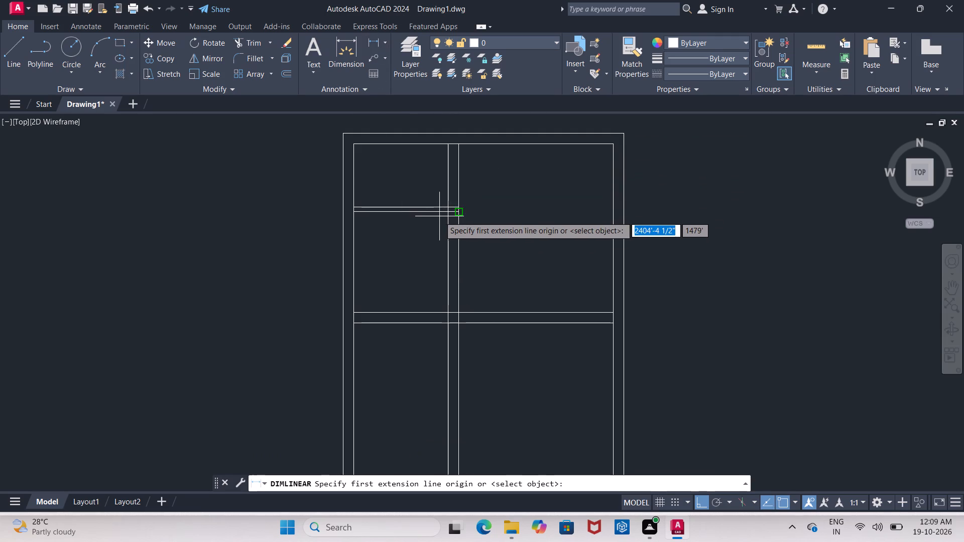
{"action": "left_click_drag", "start_coordinate": [448, 213], "coordinate": [449, 260]}
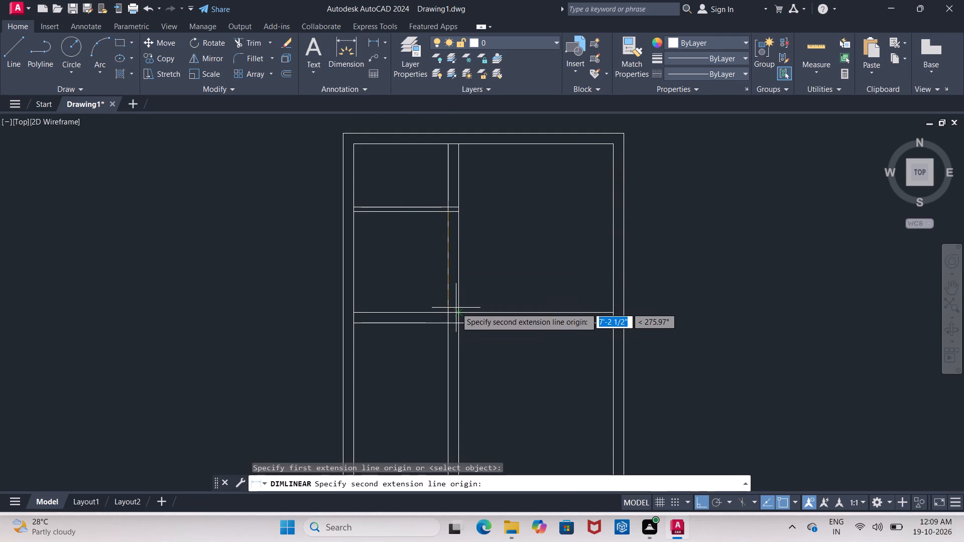
{"action": "left_click", "coordinate": [449, 311]}
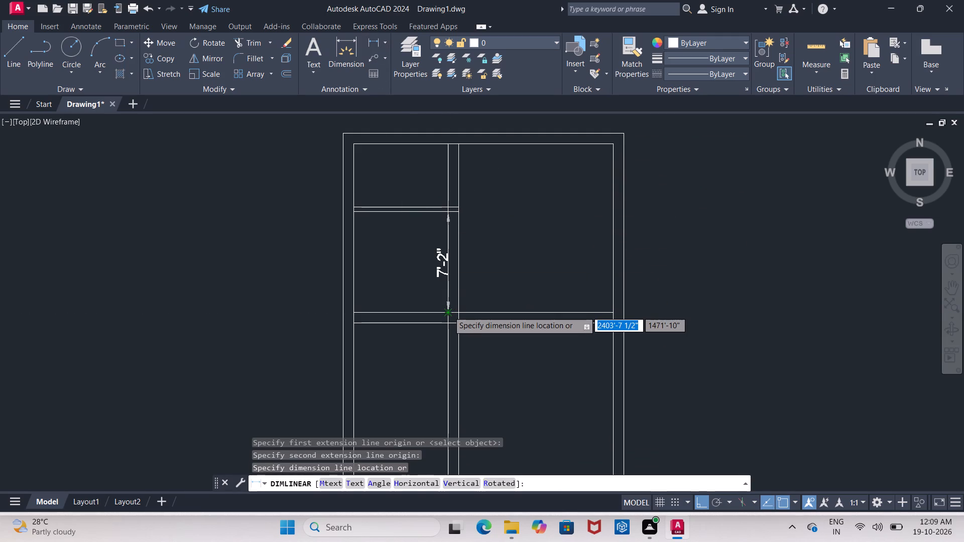
{"action": "key", "text": "Escape"}
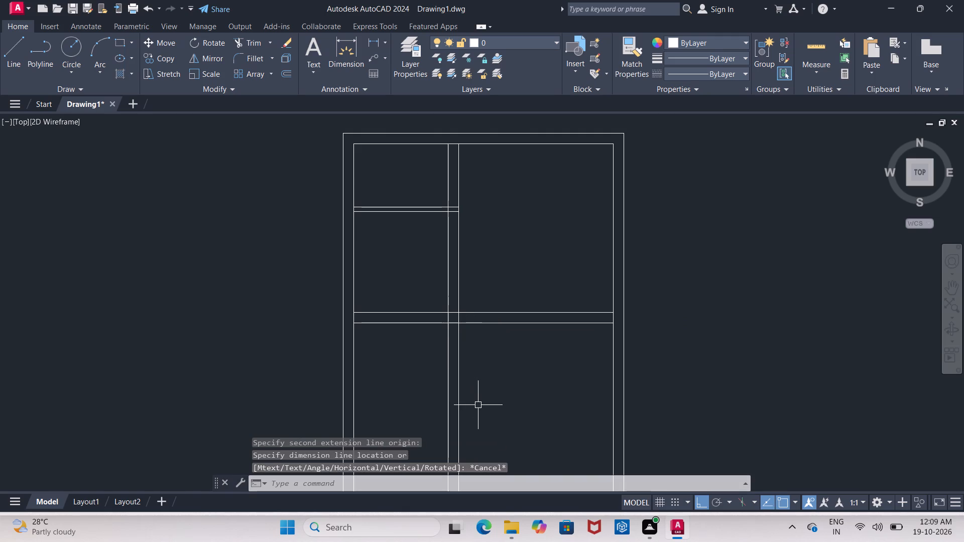
Trim the vertical partition's two lines away below the horizontal 9" wall.
{"action": "middle_click_drag", "start_coordinate": [497, 389], "coordinate": [488, 298]}
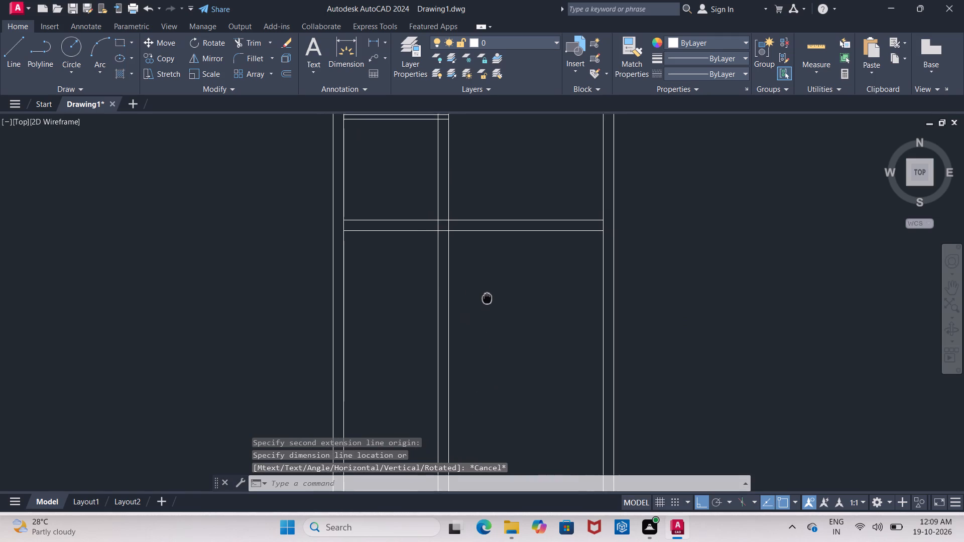
{"action": "middle_click_drag", "start_coordinate": [488, 298], "coordinate": [488, 298]}
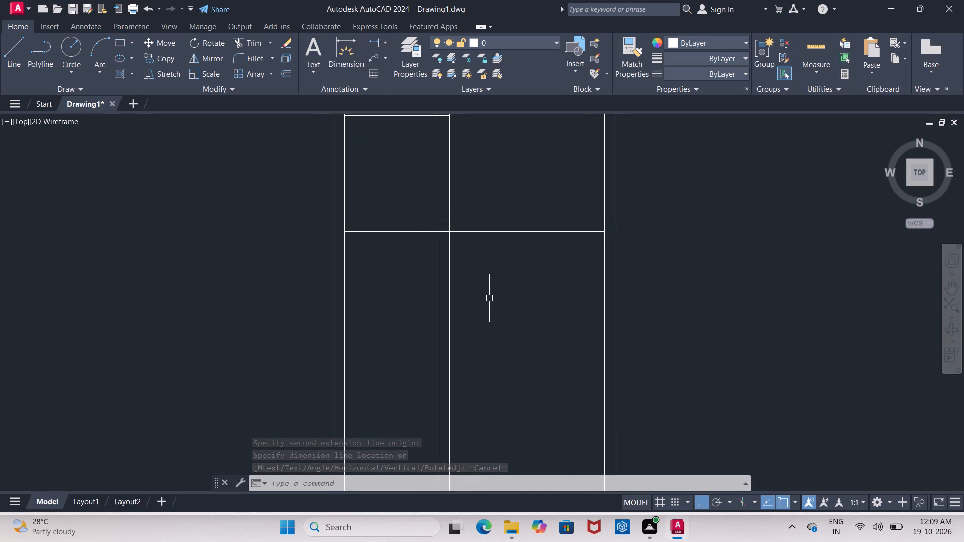
{"action": "type", "text": "TR"}
{"action": "key", "text": "space"}
{"action": "key", "text": "space"}
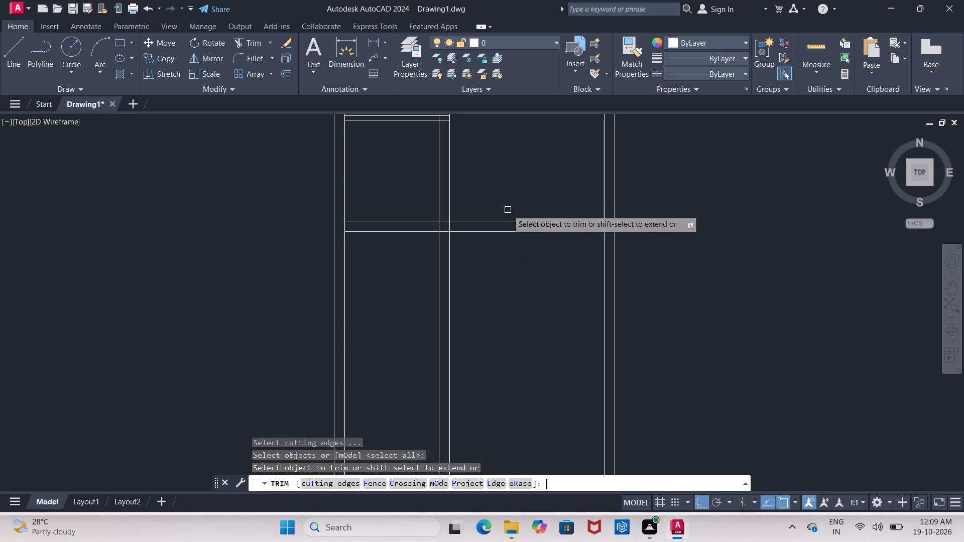
{"action": "left_click_drag", "start_coordinate": [383, 305], "coordinate": [399, 304]}
{"action": "left_click", "coordinate": [473, 319]}
{"action": "scroll", "coordinate": [473, 319], "scroll_direction": "down", "scroll_amount": 3}
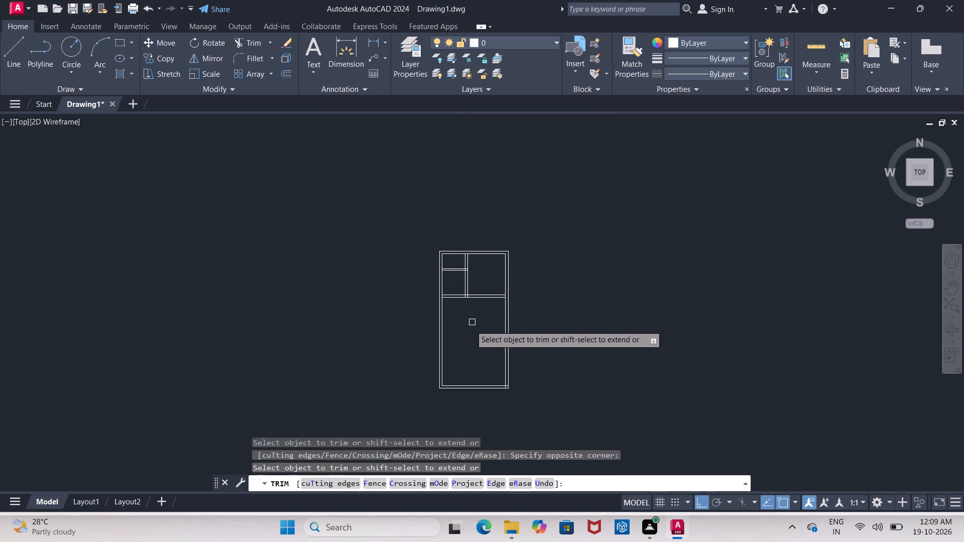
{"action": "scroll", "coordinate": [465, 336], "scroll_direction": "up", "scroll_amount": 2}
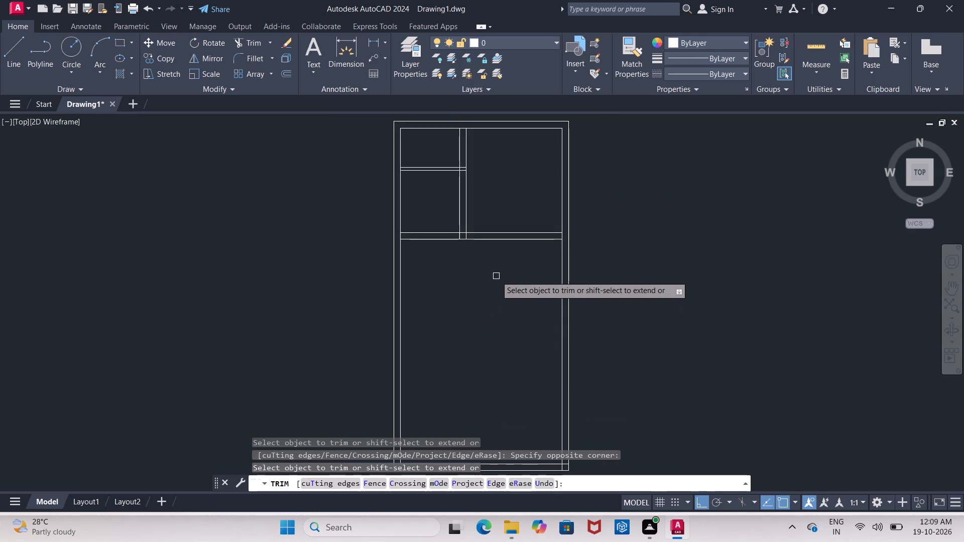
{"action": "scroll", "coordinate": [496, 276], "scroll_direction": "up", "scroll_amount": 1}
{"action": "key", "text": "Escape"}
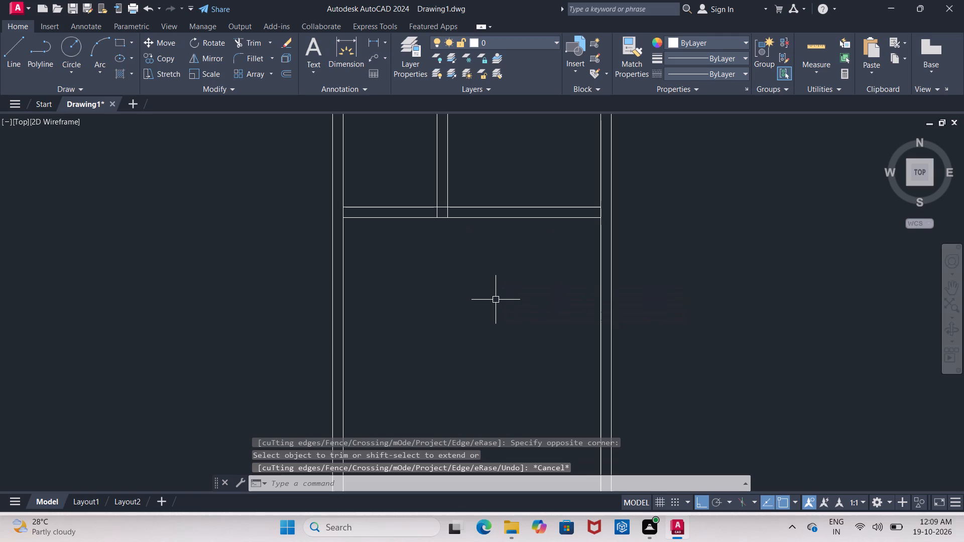
Offset the inner line of the right outer wall 12' toward the inside of the plan.
{"action": "key", "text": "o"}
{"action": "key", "text": "Return"}
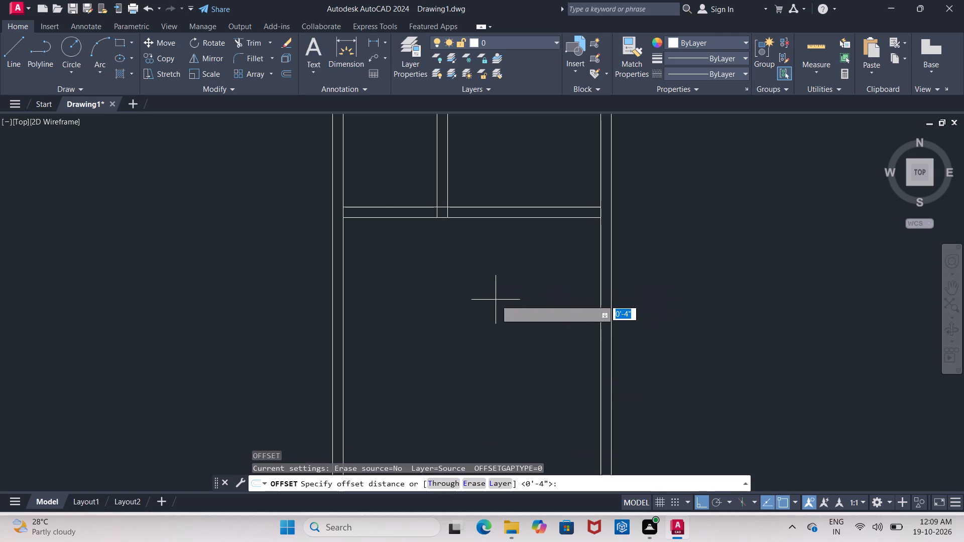
{"action": "type", "text": "12'"}
{"action": "key", "text": "Return"}
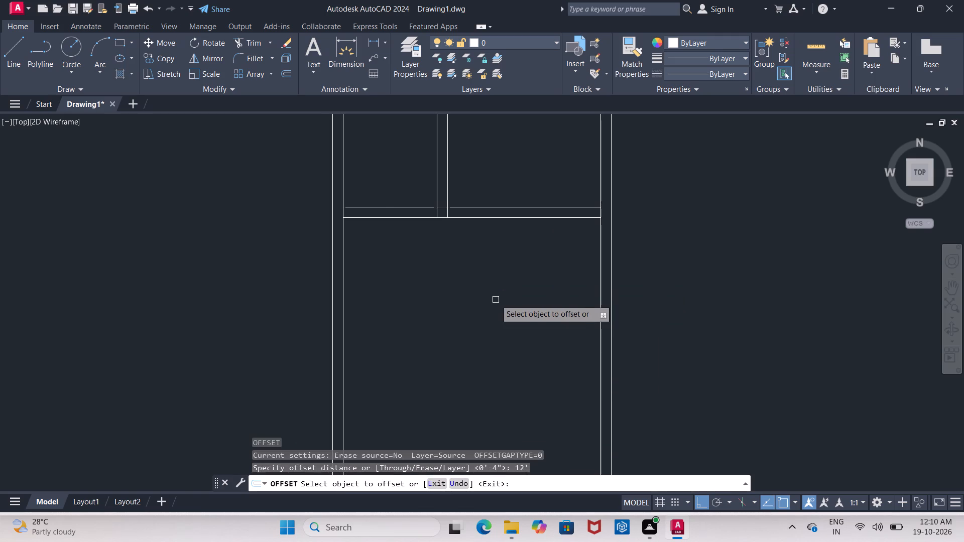
{"action": "left_click", "coordinate": [602, 321]}
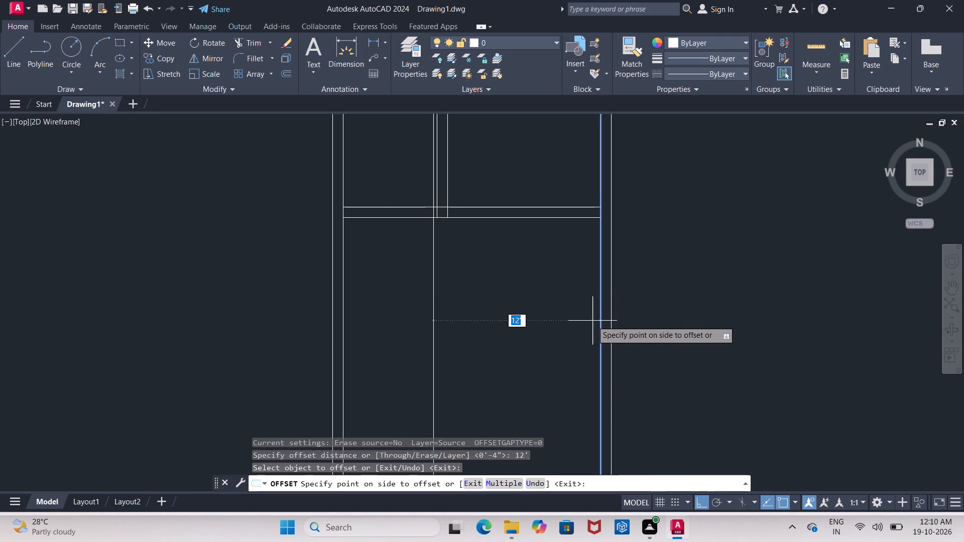
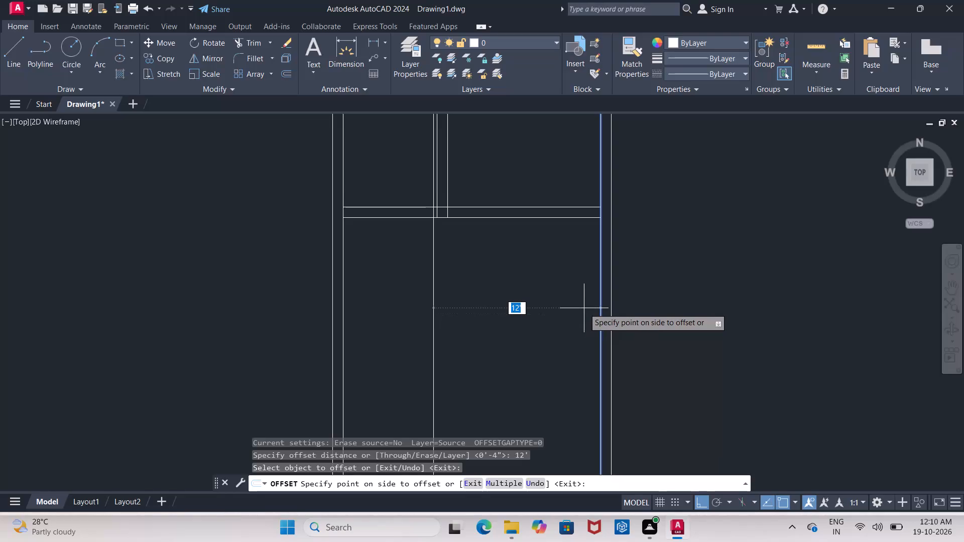
Place the offset of the right outer wall's inner line 6'8" toward the inside of the plan.
{"action": "key", "text": "BackSpace"}
{"action": "type", "text": "6'8\""}
{"action": "key", "text": "Return"}
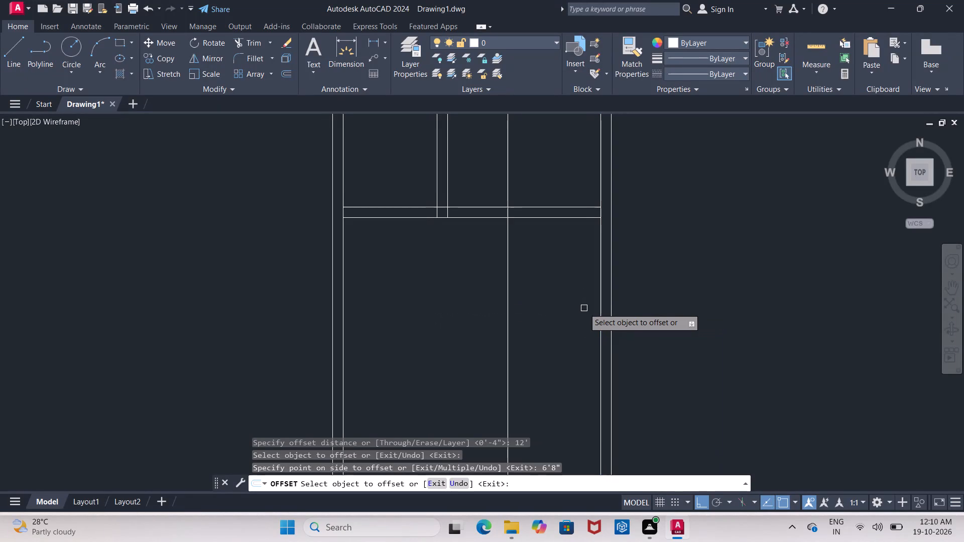
{"action": "key", "text": "Return"}
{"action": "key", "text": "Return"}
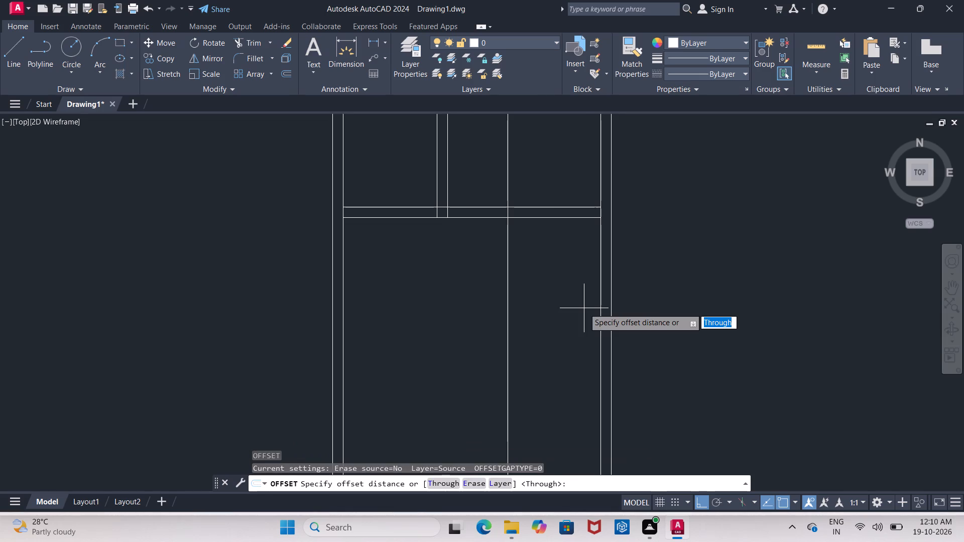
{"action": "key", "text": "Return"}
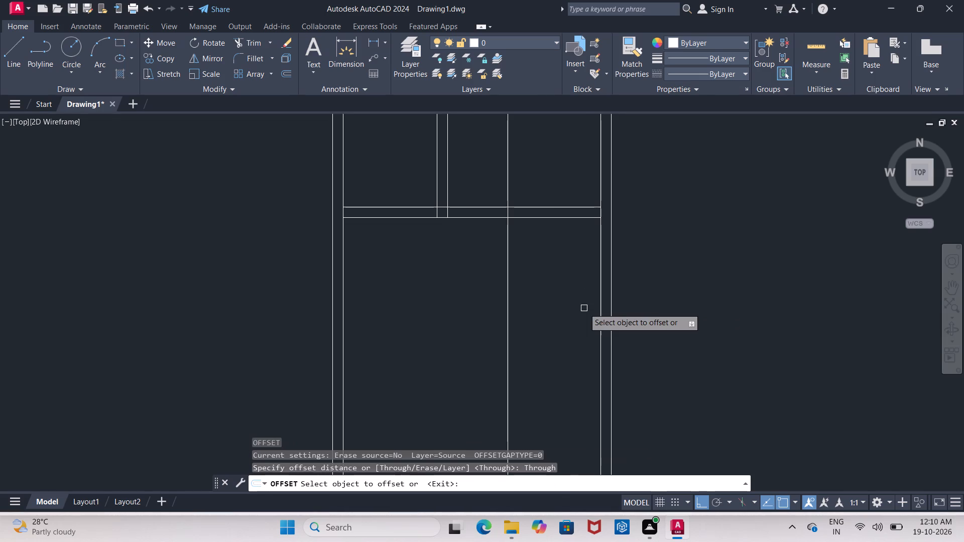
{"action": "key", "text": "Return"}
Offset the lower line of the horizontal 9" wall 12' downward.
{"action": "key", "text": "Return"}
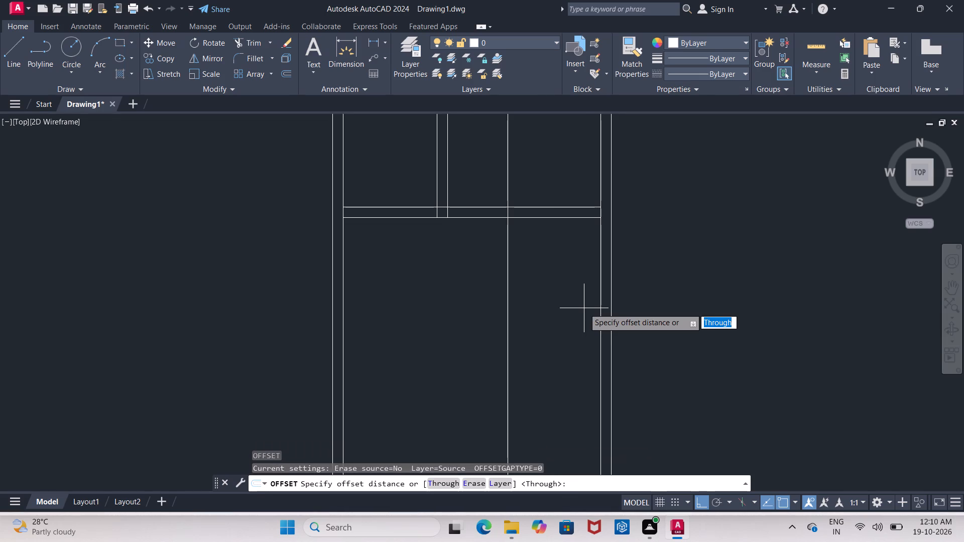
{"action": "key", "text": "BackSpace"}
{"action": "type", "text": "12'"}
{"action": "key", "text": "Return"}
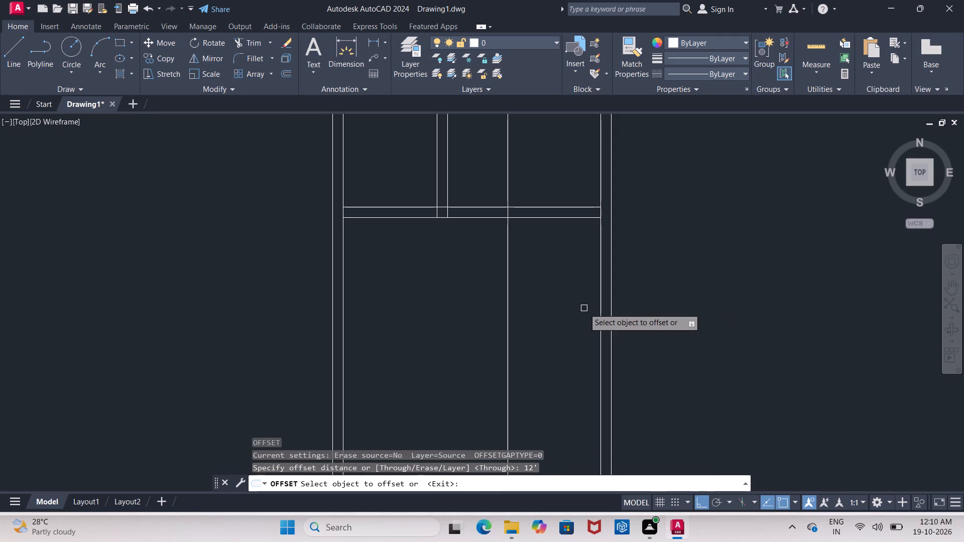
{"action": "left_click", "coordinate": [567, 218]}
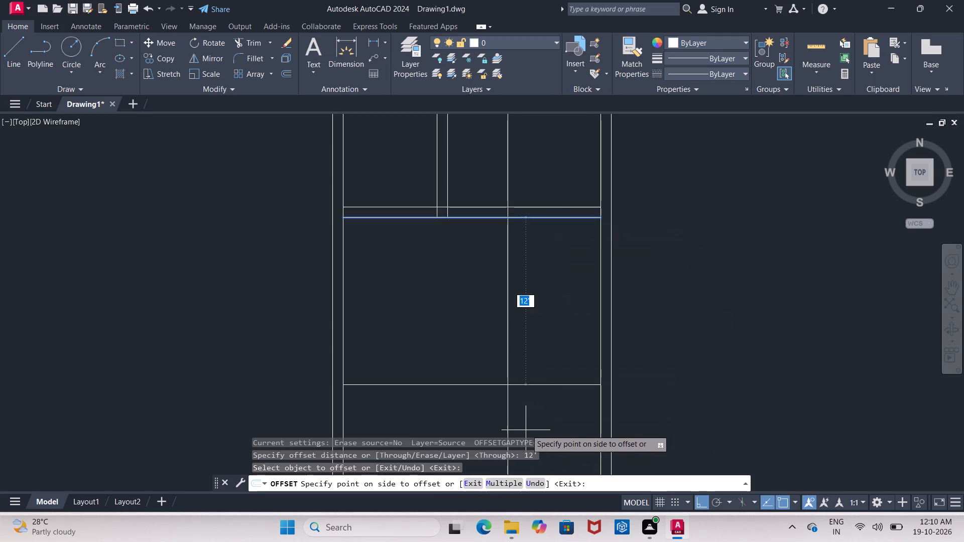
{"action": "left_click", "coordinate": [535, 421]}
{"action": "middle_click_drag", "start_coordinate": [534, 413], "coordinate": [509, 316]}
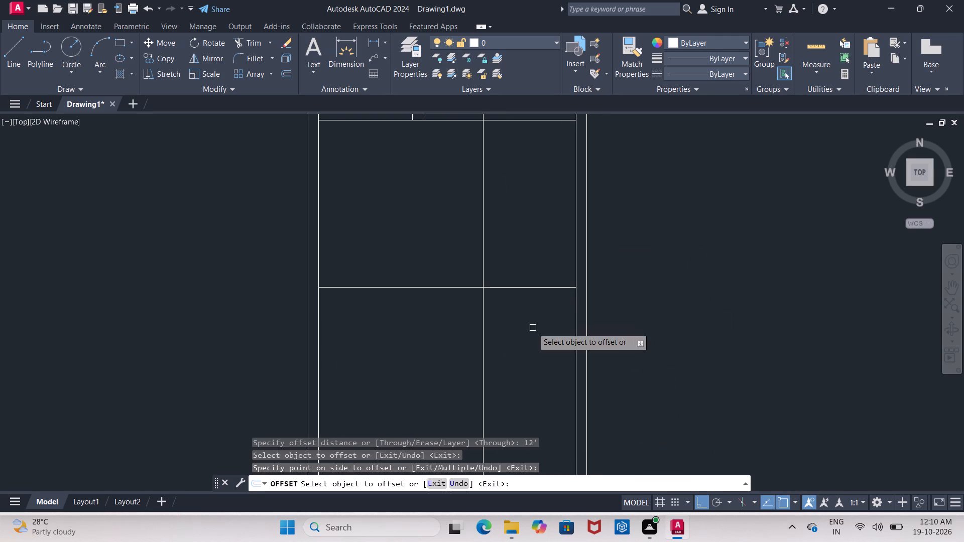
{"action": "key", "text": "Return"}
Offset the new horizontal line 9" downward to form the second horizontal wall.
{"action": "key", "text": "Return"}
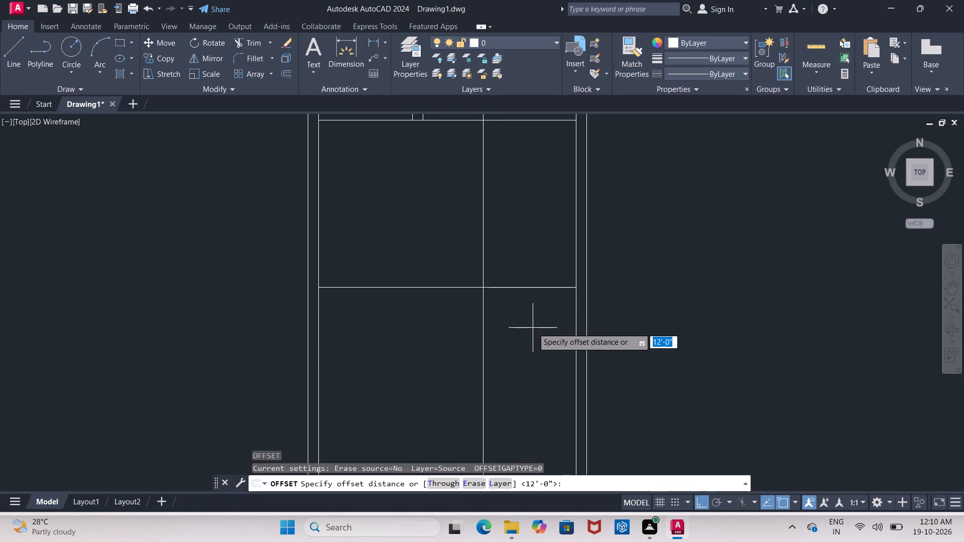
{"action": "type", "text": "9\""}
{"action": "key", "text": "Return"}
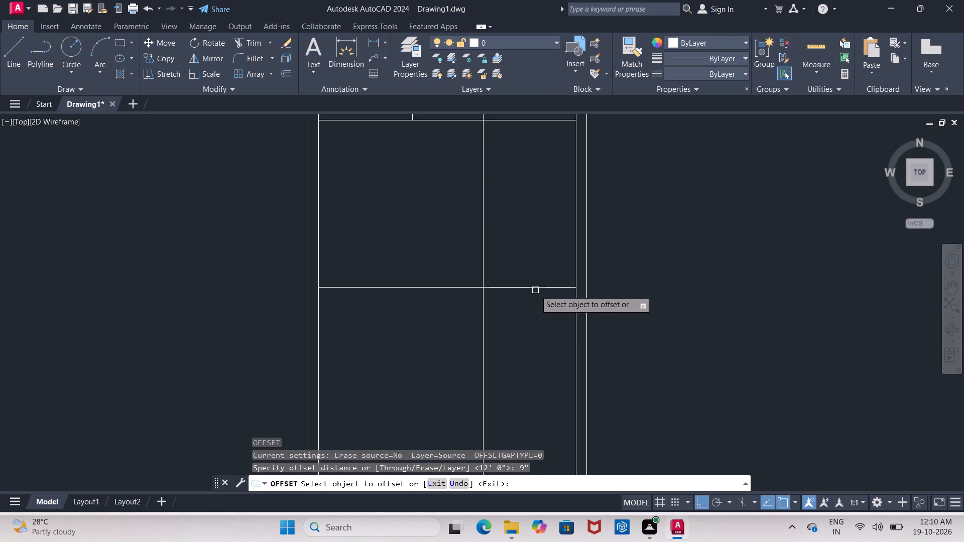
{"action": "left_click", "coordinate": [536, 288]}
{"action": "left_click", "coordinate": [533, 351]}
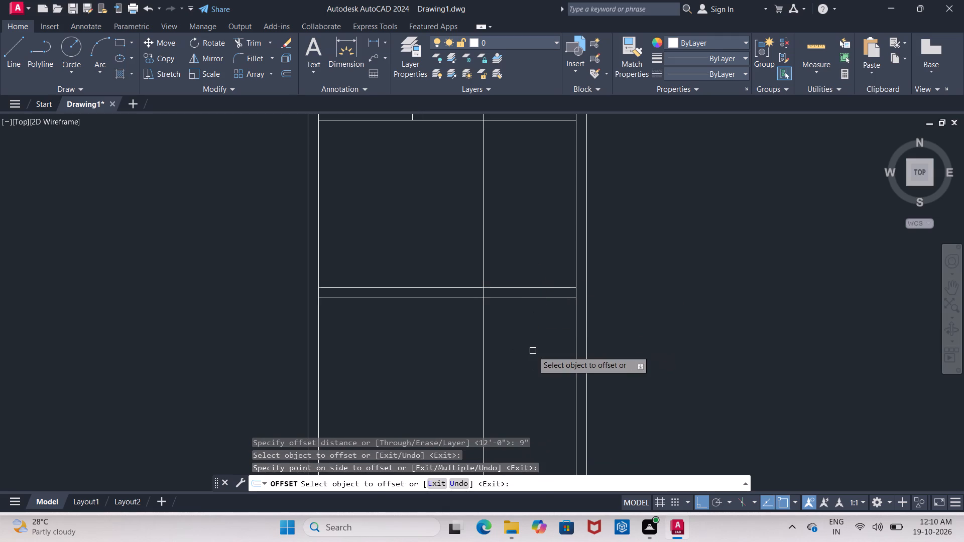
{"action": "key", "text": "Escape"}
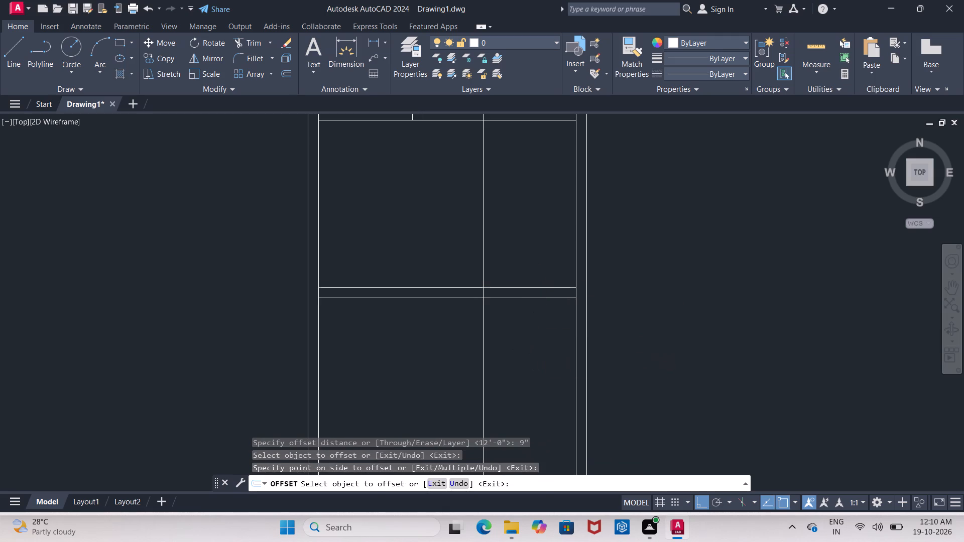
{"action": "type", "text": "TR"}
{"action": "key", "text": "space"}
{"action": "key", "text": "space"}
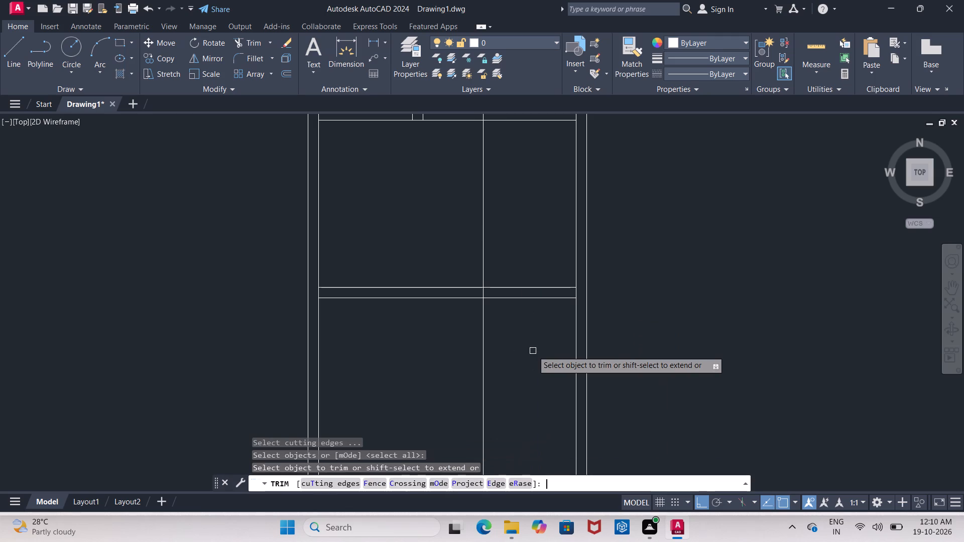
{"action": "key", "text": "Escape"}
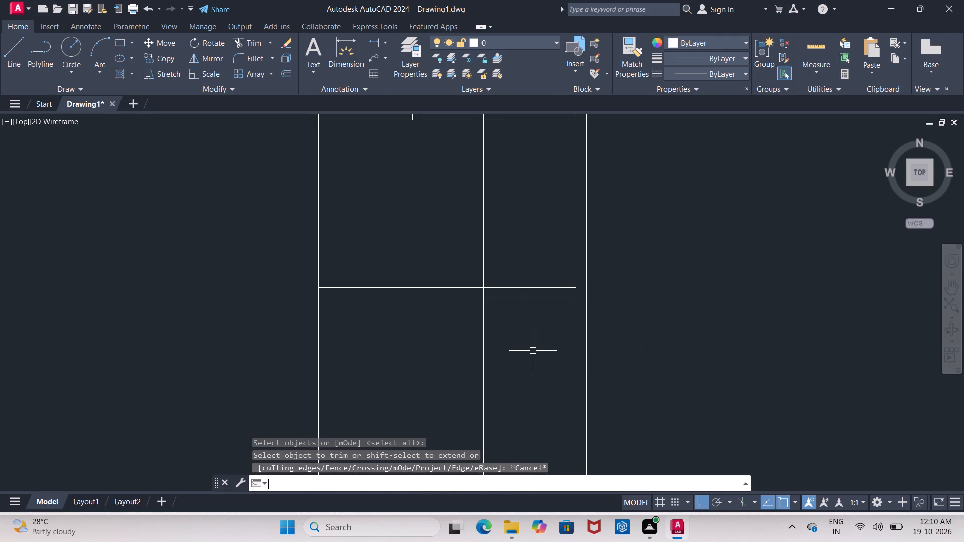
Offset the vertical line between the two horizontal walls 4" to the left to form a partition.
{"action": "key", "text": "o"}
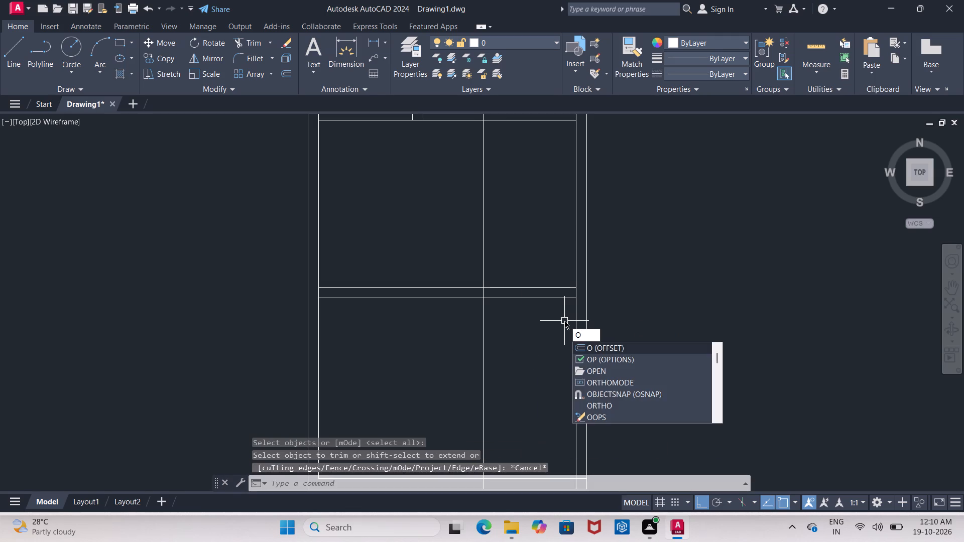
{"action": "key", "text": "Return"}
{"action": "key", "text": "4"}
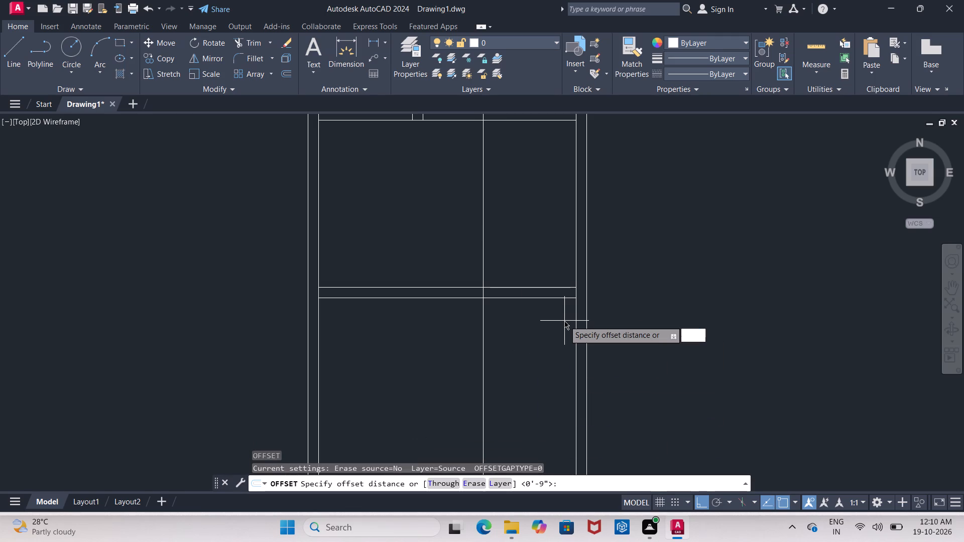
{"action": "key", "text": "shift+quotedbl"}
{"action": "key", "text": "Return"}
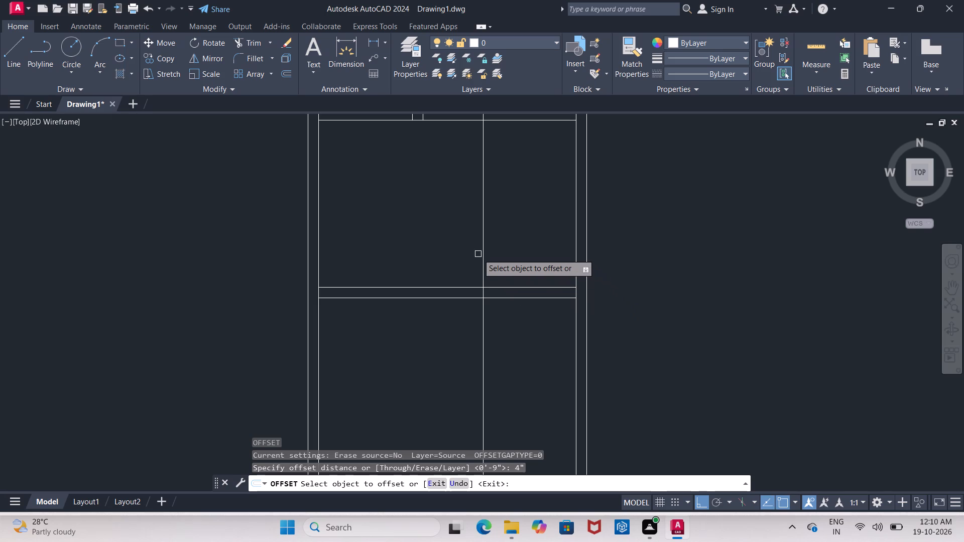
{"action": "left_click", "coordinate": [484, 254]}
{"action": "left_click", "coordinate": [457, 256]}
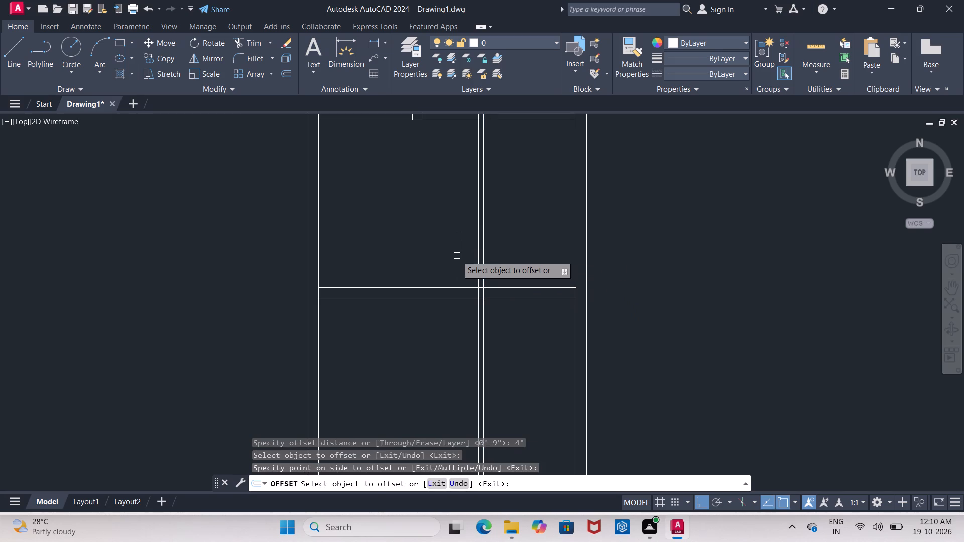
{"action": "key", "text": "Escape"}
Trim the 4" vertical partition's two lines away below the lower horizontal 9" wall and above the upper one.
{"action": "key", "text": "t"}
{"action": "key", "text": "r"}
{"action": "key", "text": "space"}
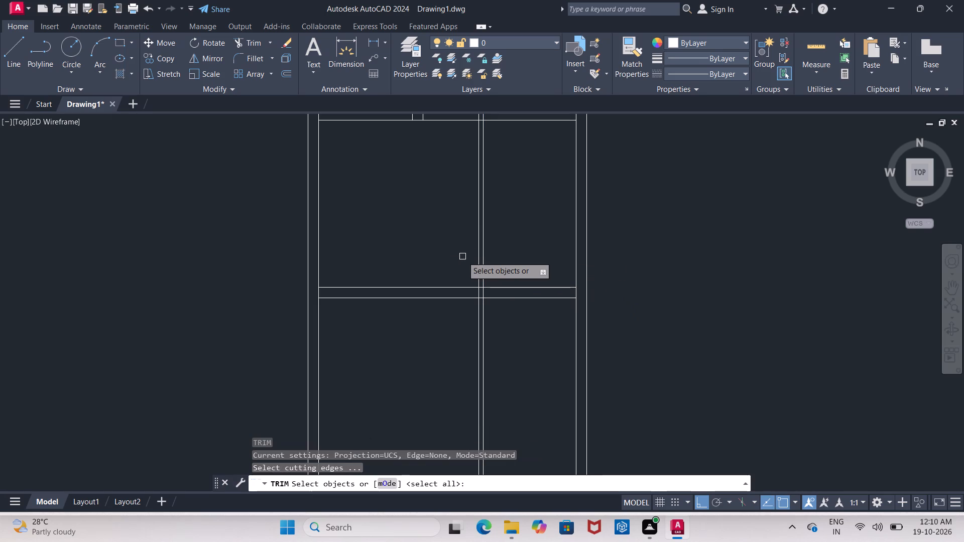
{"action": "key", "text": "space"}
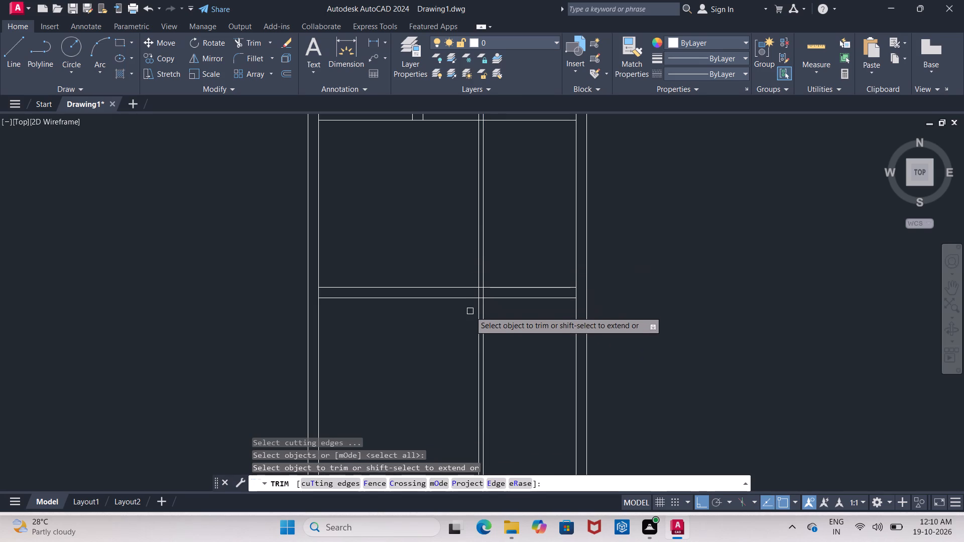
{"action": "left_click_drag", "start_coordinate": [466, 330], "coordinate": [489, 347]}
{"action": "scroll", "coordinate": [489, 347], "scroll_direction": "down", "scroll_amount": 1}
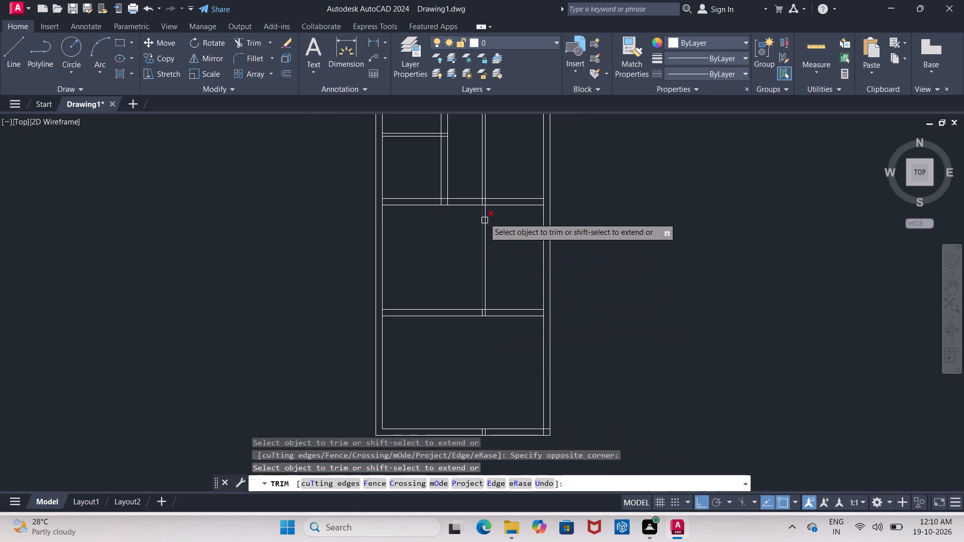
{"action": "left_click_drag", "start_coordinate": [474, 173], "coordinate": [493, 184]}
{"action": "left_click", "coordinate": [493, 184]}
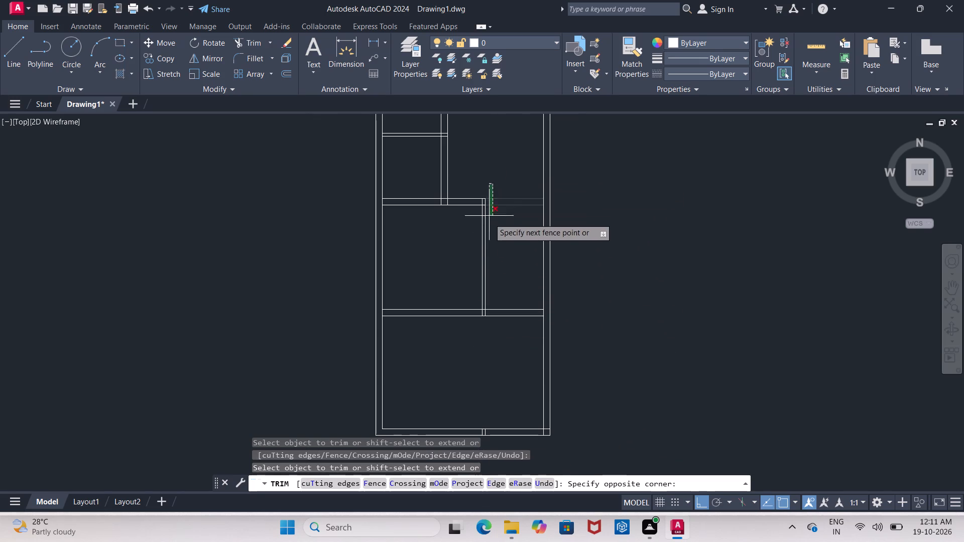
{"action": "key", "text": "Escape"}
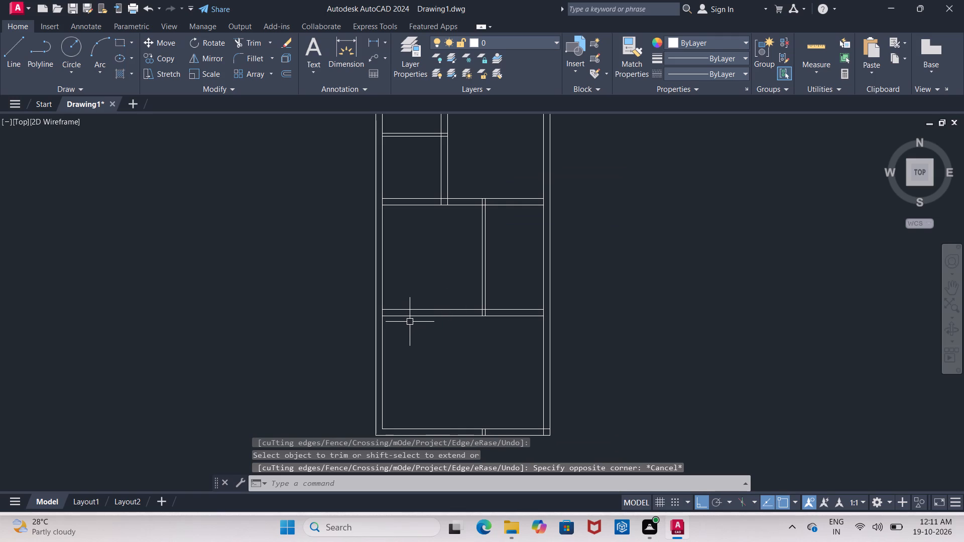
Delete the partition's two leftover short line pieces inside the bottom outer wall.
{"action": "scroll", "coordinate": [413, 316], "scroll_direction": "up", "scroll_amount": 1}
{"action": "middle_click_drag", "start_coordinate": [413, 300], "coordinate": [403, 153]}
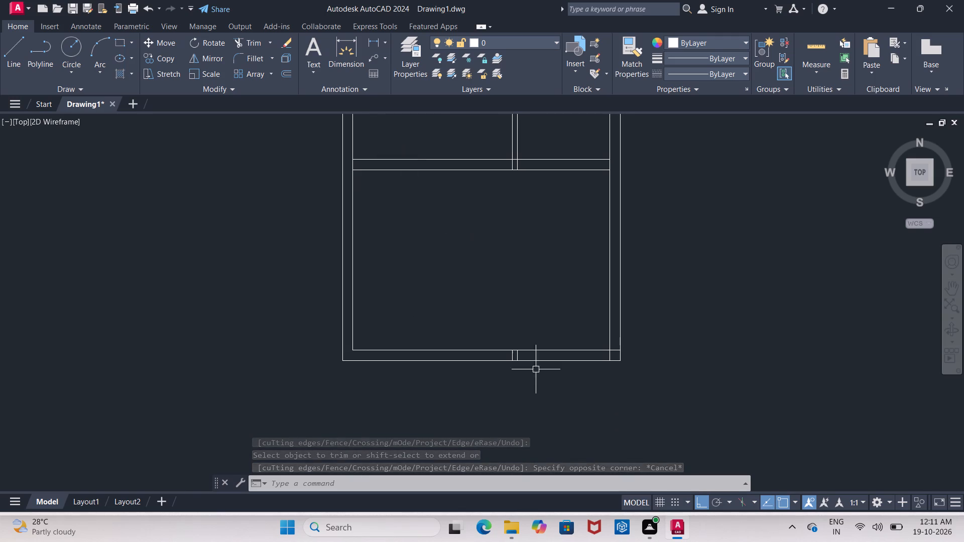
{"action": "scroll", "coordinate": [519, 343], "scroll_direction": "up", "scroll_amount": 2}
{"action": "left_click", "coordinate": [500, 377]}
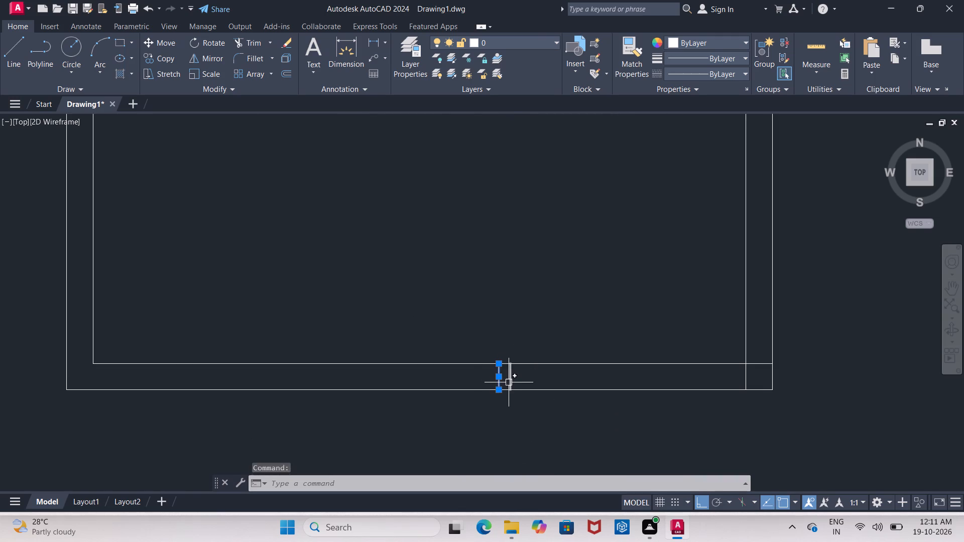
{"action": "left_click", "coordinate": [509, 382]}
{"action": "key", "text": "Delete"}
Offset the inner line of the right outer wall 11' toward the inside of the plan.
{"action": "scroll", "coordinate": [517, 387], "scroll_direction": "down", "scroll_amount": 2}
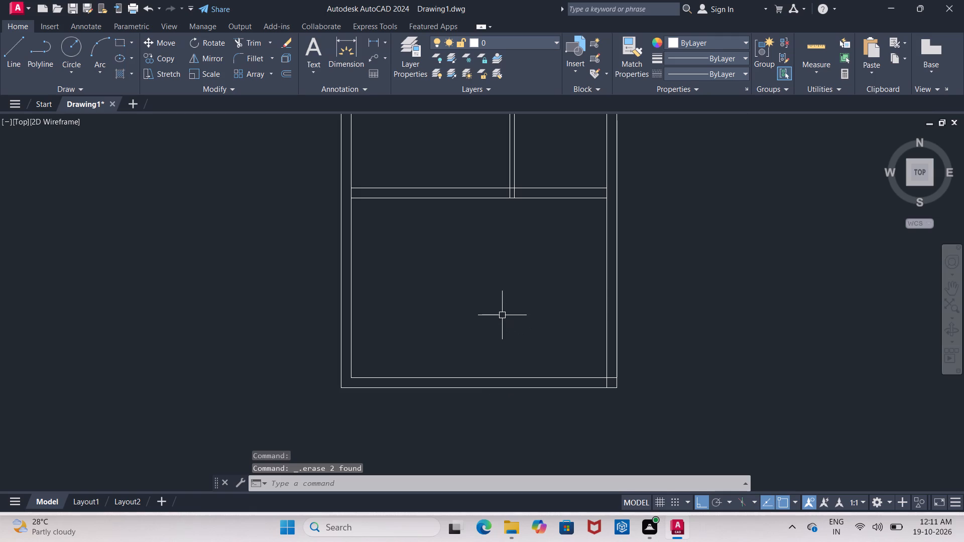
{"action": "key", "text": "o"}
{"action": "key", "text": "Return"}
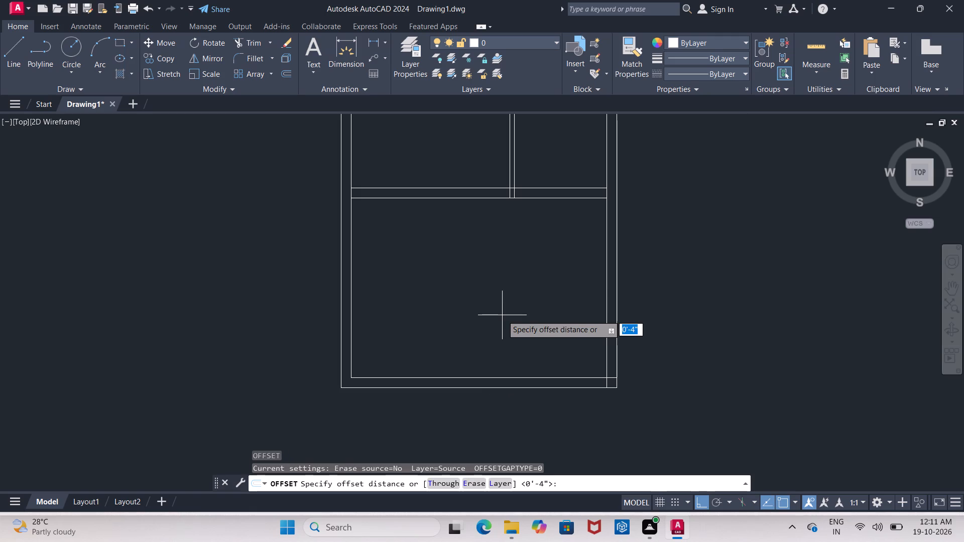
{"action": "scroll", "coordinate": [502, 315], "scroll_direction": "down", "scroll_amount": 2}
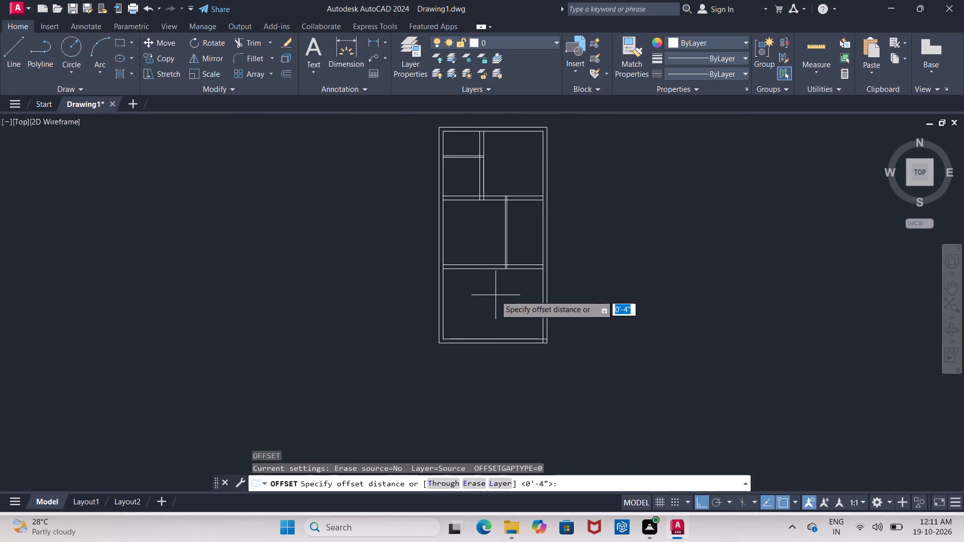
{"action": "scroll", "coordinate": [507, 300], "scroll_direction": "up", "scroll_amount": 1}
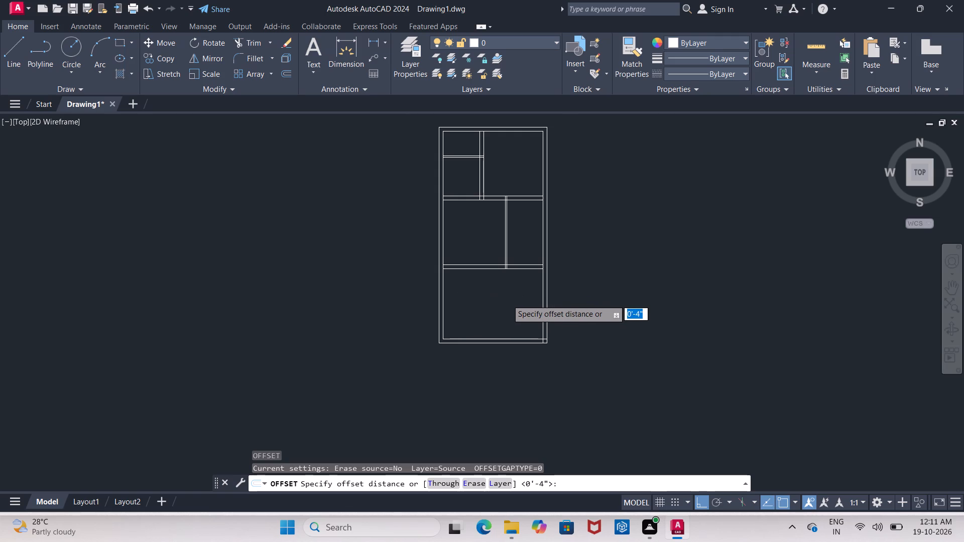
{"action": "type", "text": "11'"}
{"action": "key", "text": "Return"}
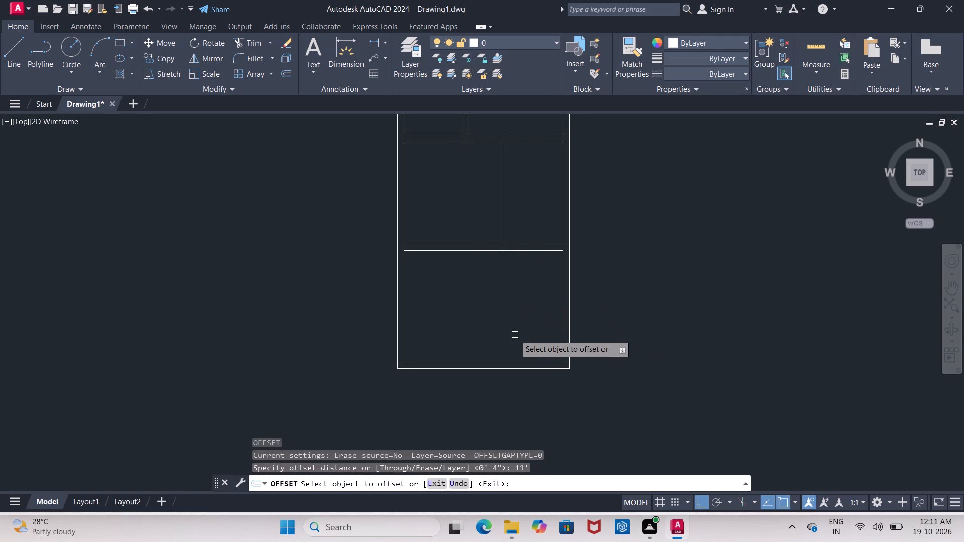
{"action": "left_click", "coordinate": [565, 327]}
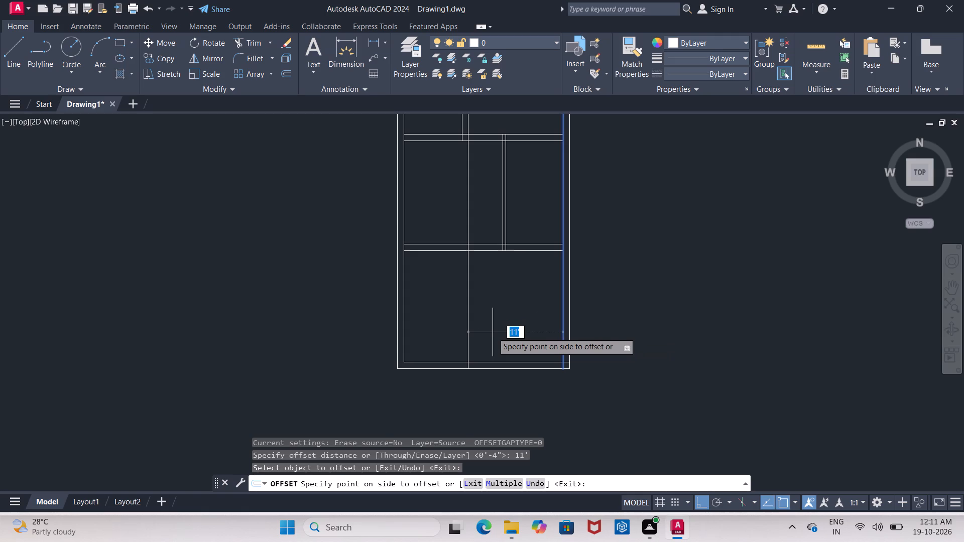
{"action": "left_click", "coordinate": [493, 332]}
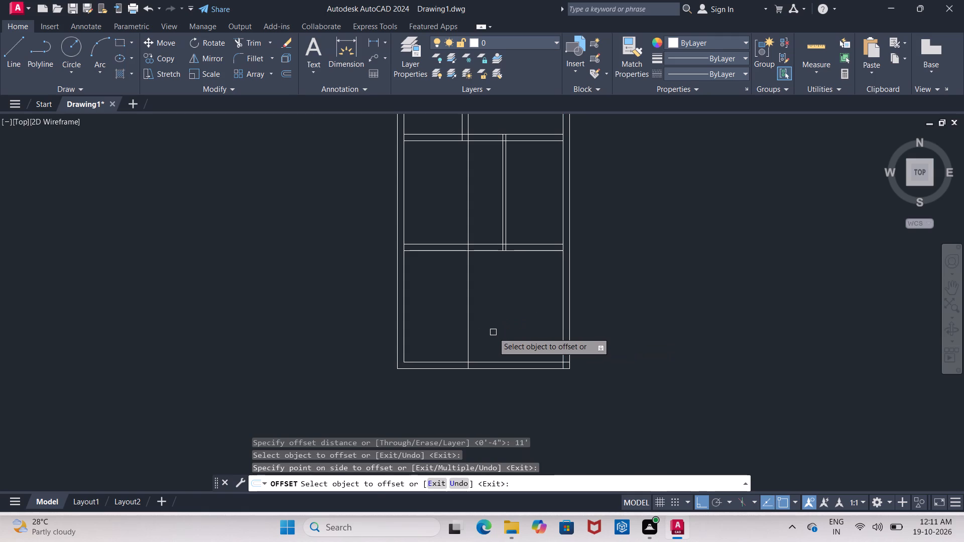
{"action": "key", "text": "Return"}
Offset the new vertical line 9" to the left to form the bottom room's partition wall.
{"action": "key", "text": "Return"}
{"action": "type", "text": "9\""}
{"action": "key", "text": "Return"}
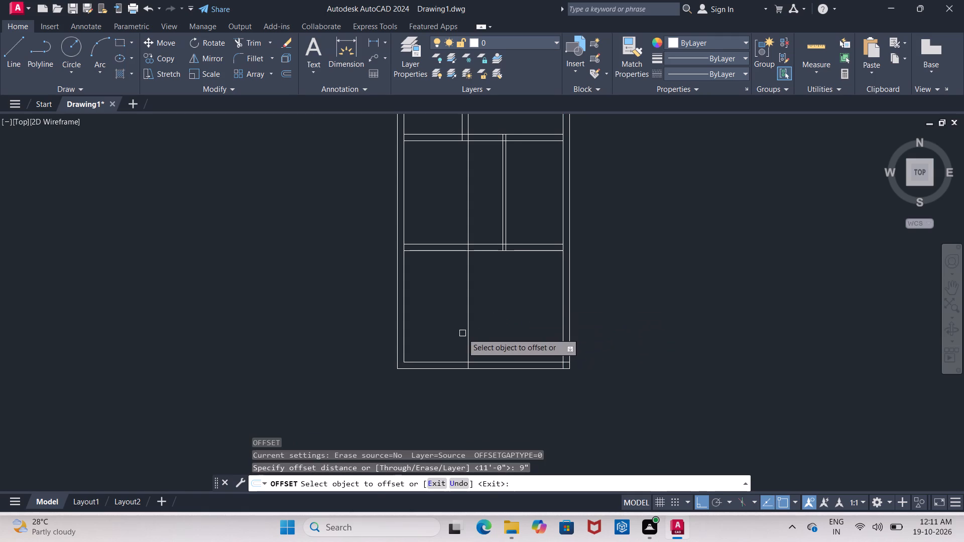
{"action": "left_click", "coordinate": [469, 334]}
{"action": "left_click", "coordinate": [445, 323]}
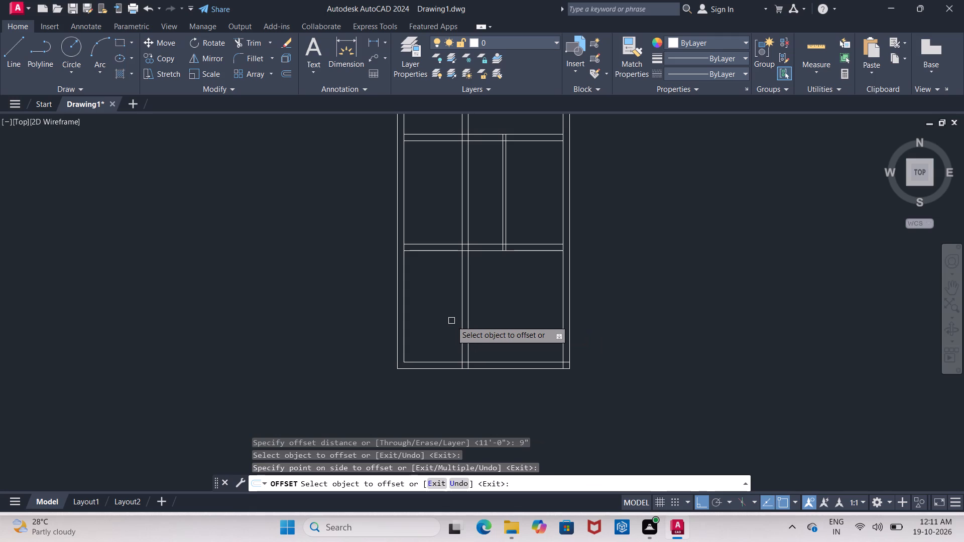
{"action": "middle_click_drag", "start_coordinate": [479, 321], "coordinate": [479, 336]}
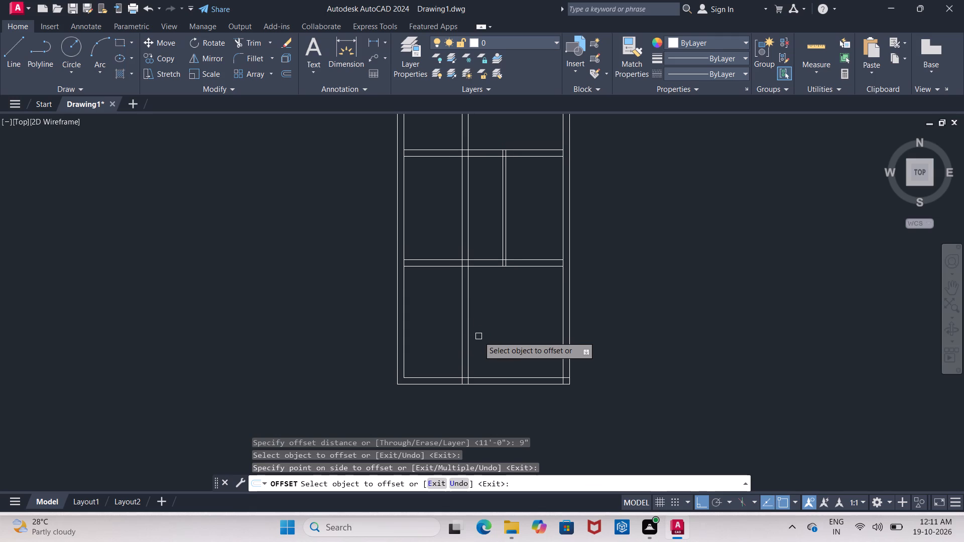
{"action": "scroll", "coordinate": [421, 298], "scroll_direction": "up", "scroll_amount": 1}
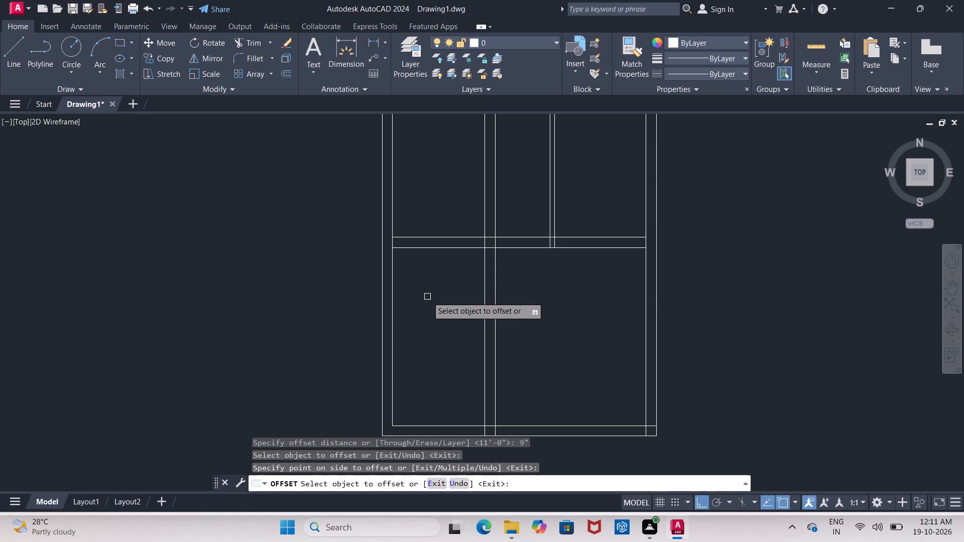
Trim the two lines of the new 9" vertical partition away between the two horizontal walls of the middle room.
{"action": "key", "text": "Escape"}
{"action": "type", "text": "TR"}
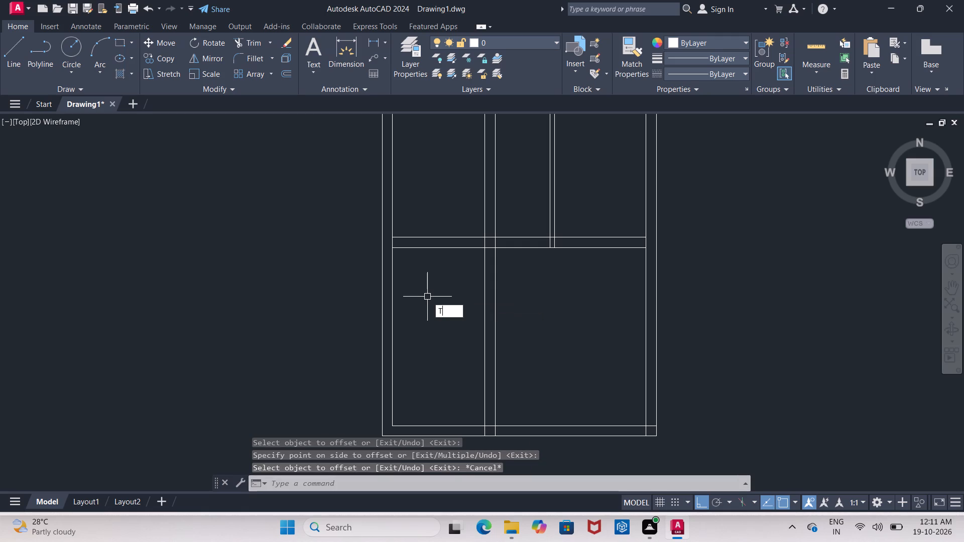
{"action": "key", "text": "space"}
{"action": "key", "text": "space"}
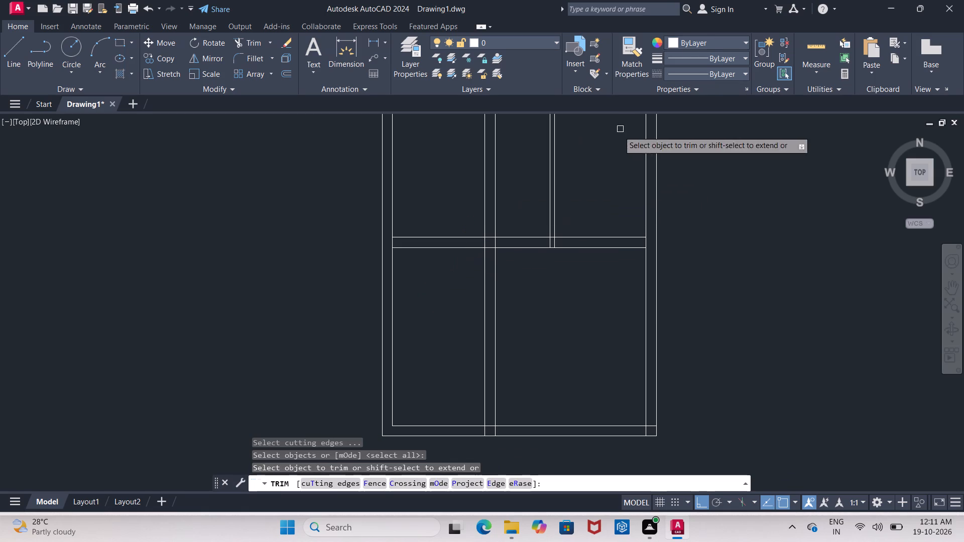
{"action": "middle_click_drag", "start_coordinate": [542, 180], "coordinate": [529, 236]}
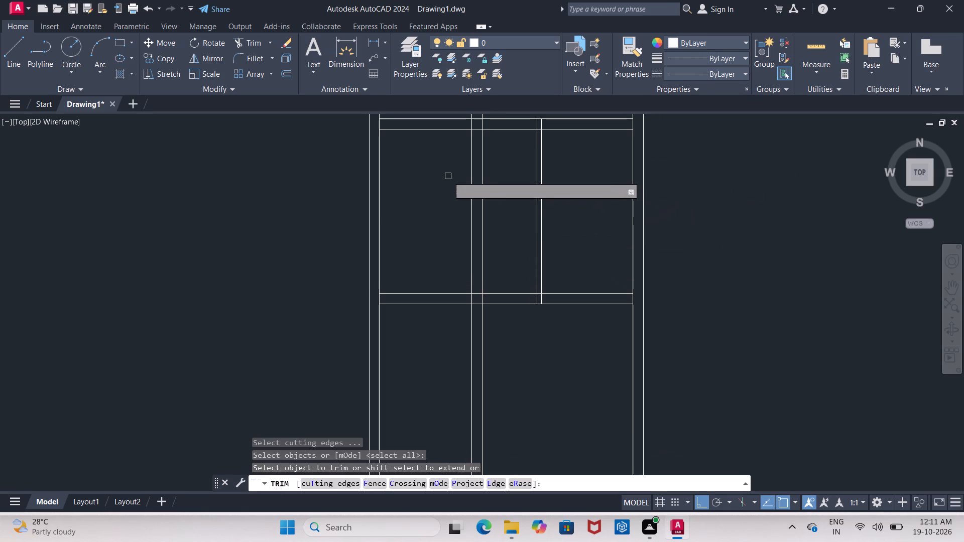
{"action": "left_click_drag", "start_coordinate": [448, 176], "coordinate": [484, 222]}
{"action": "scroll", "coordinate": [484, 222], "scroll_direction": "down", "scroll_amount": 2}
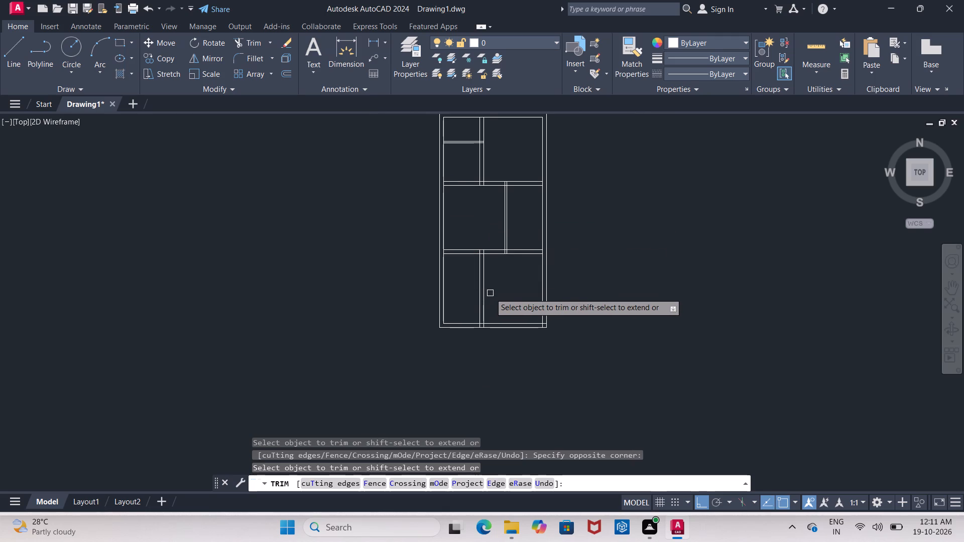
{"action": "scroll", "coordinate": [490, 293], "scroll_direction": "up", "scroll_amount": 2}
{"action": "key", "text": "Escape"}
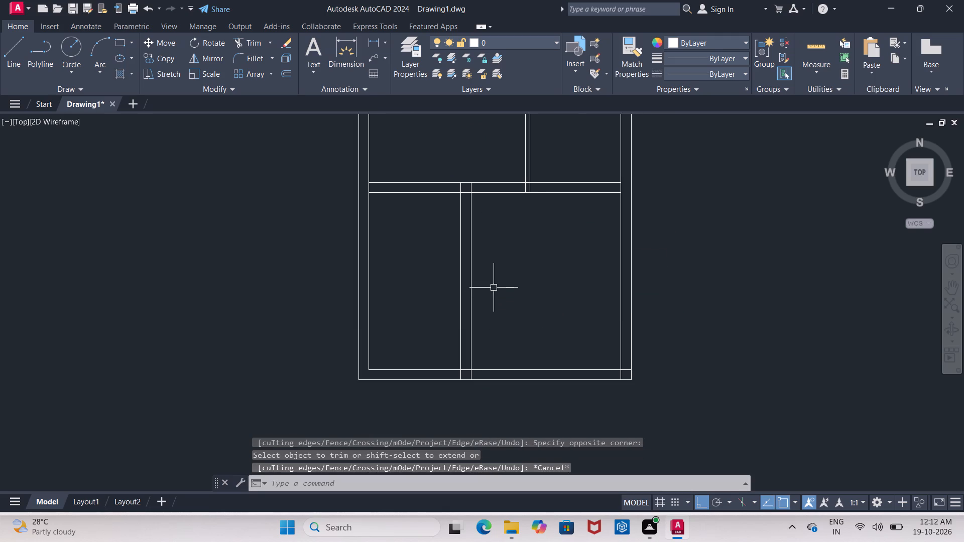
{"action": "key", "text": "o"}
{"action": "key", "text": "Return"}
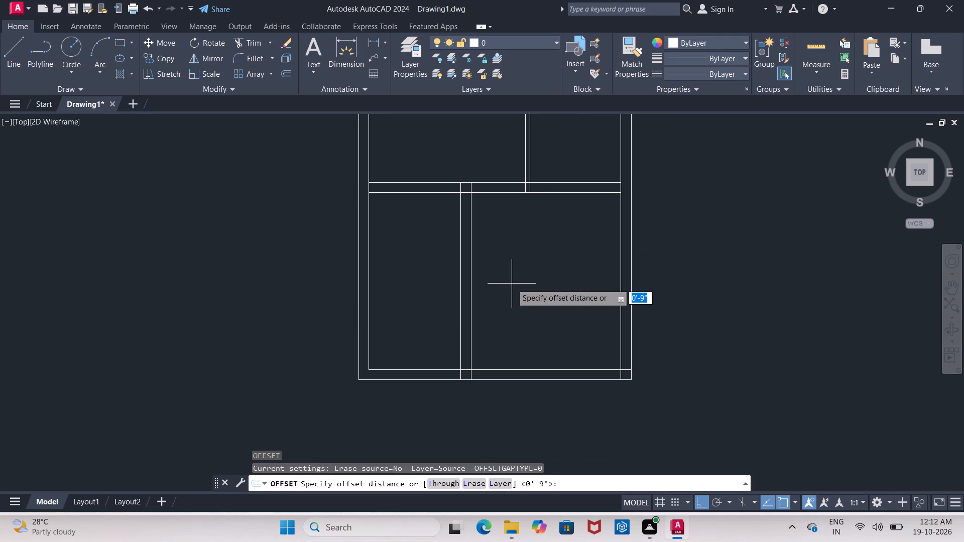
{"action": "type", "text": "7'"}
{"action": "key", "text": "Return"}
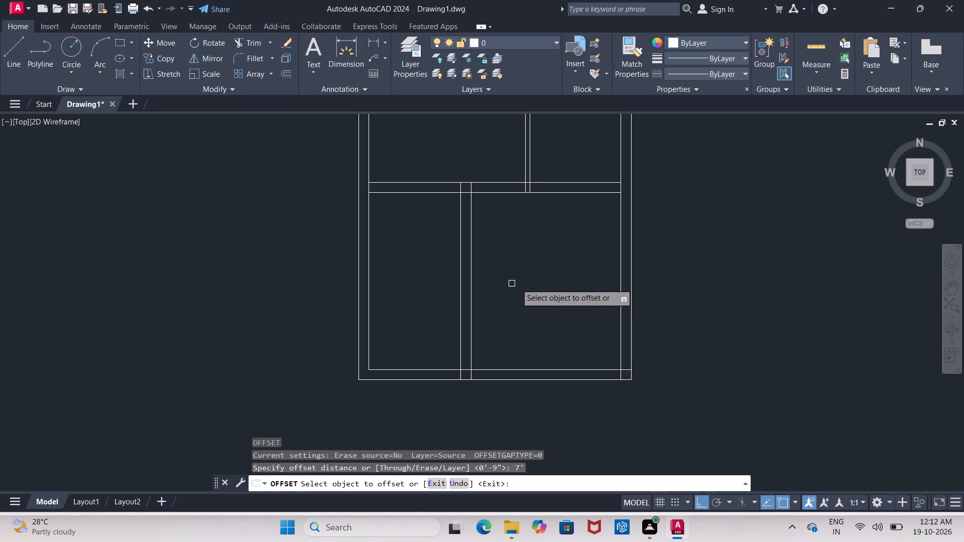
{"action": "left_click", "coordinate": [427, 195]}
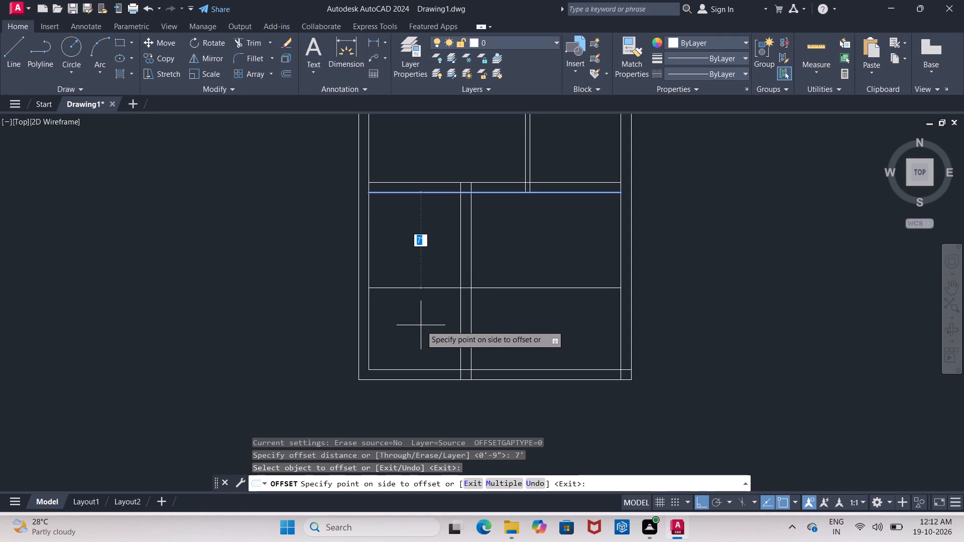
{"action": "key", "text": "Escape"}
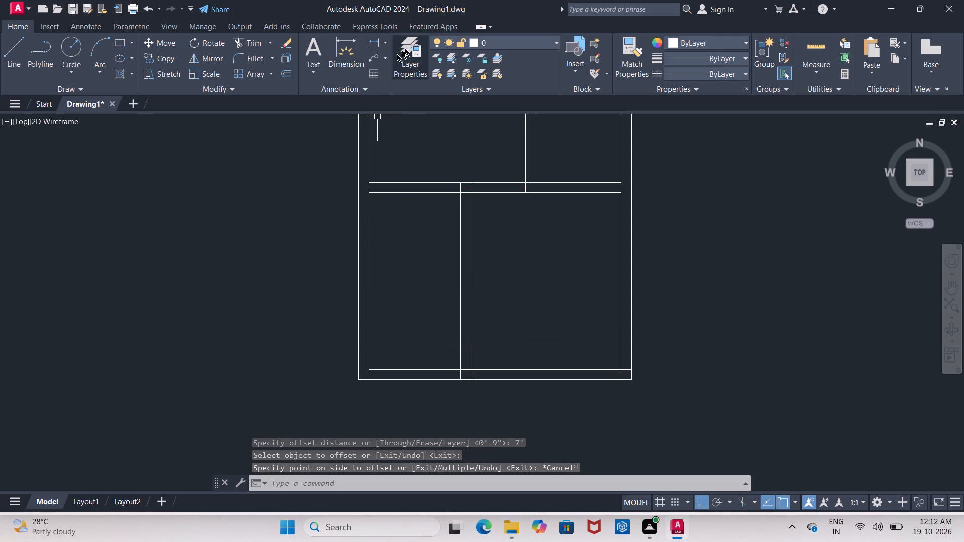
Measure the bottom room's clear height along the inner line of the right outer wall.
{"action": "left_click", "coordinate": [374, 36]}
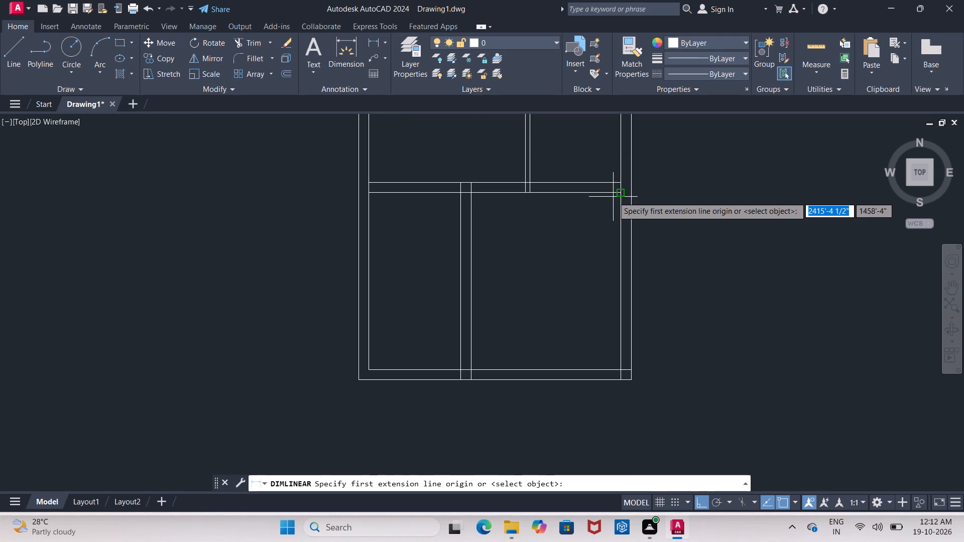
{"action": "left_click", "coordinate": [620, 195]}
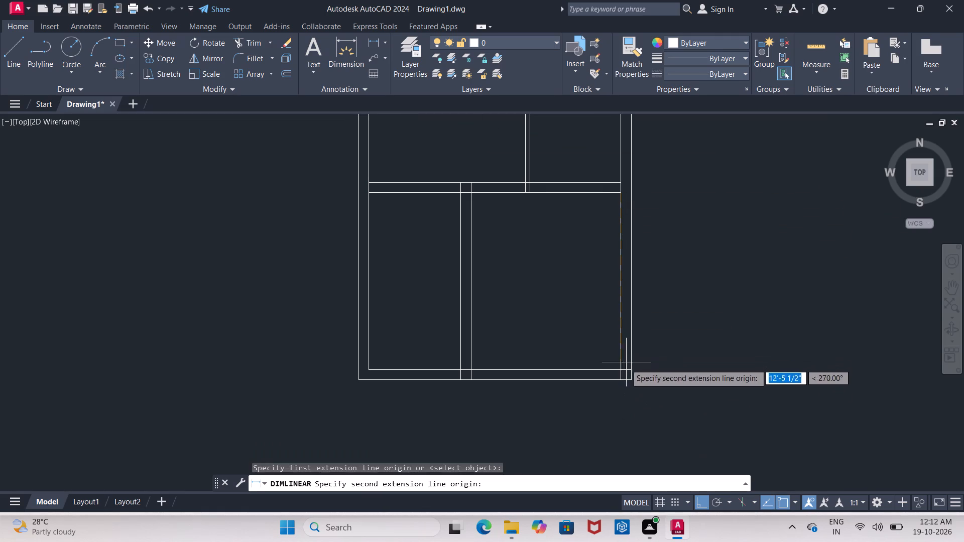
{"action": "left_click", "coordinate": [624, 367]}
{"action": "key", "text": "Escape"}
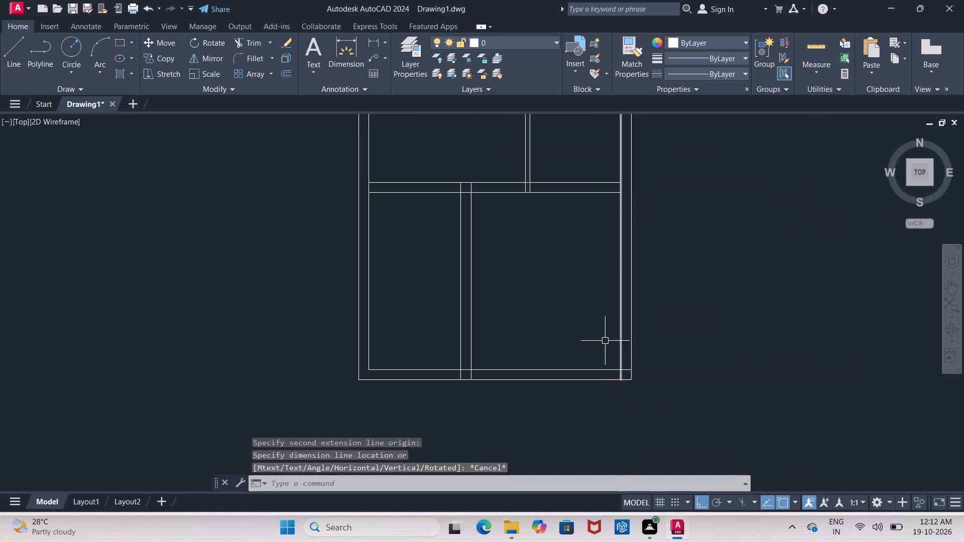
{"action": "left_click", "coordinate": [25, 46]}
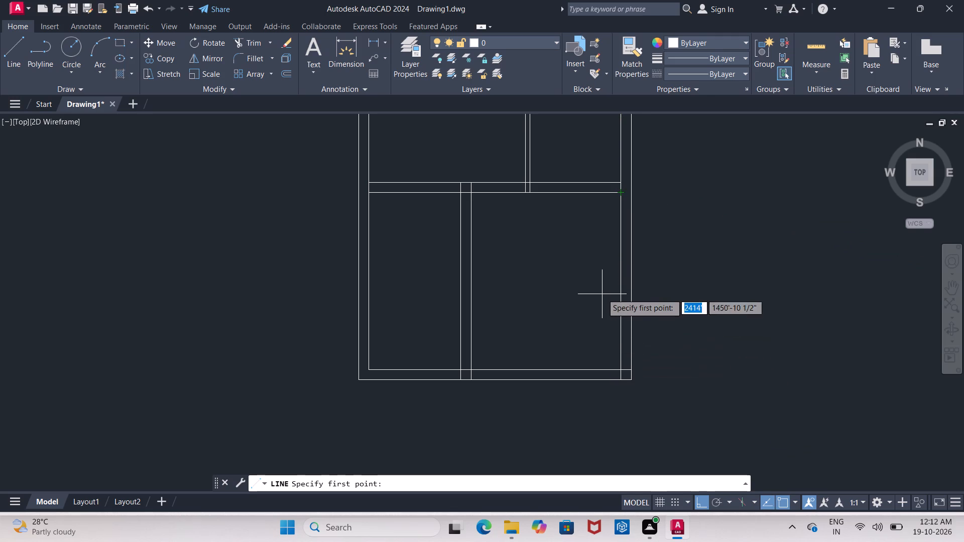
{"action": "key", "text": "Escape"}
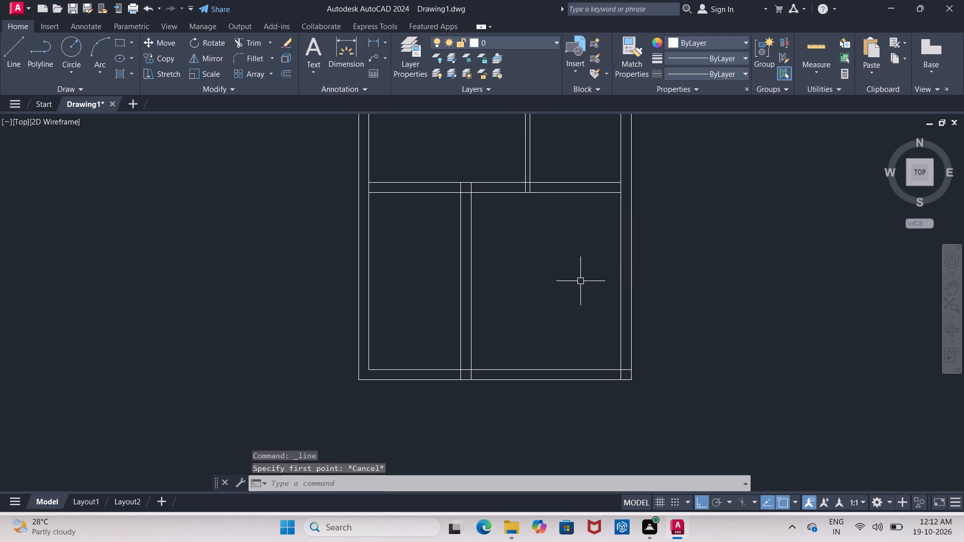
Trim the right wall's inner line inside the lower horizontal wall, and the bottom wall's inner line where it crosses the right wall.
{"action": "type", "text": "TR"}
{"action": "key", "text": "space"}
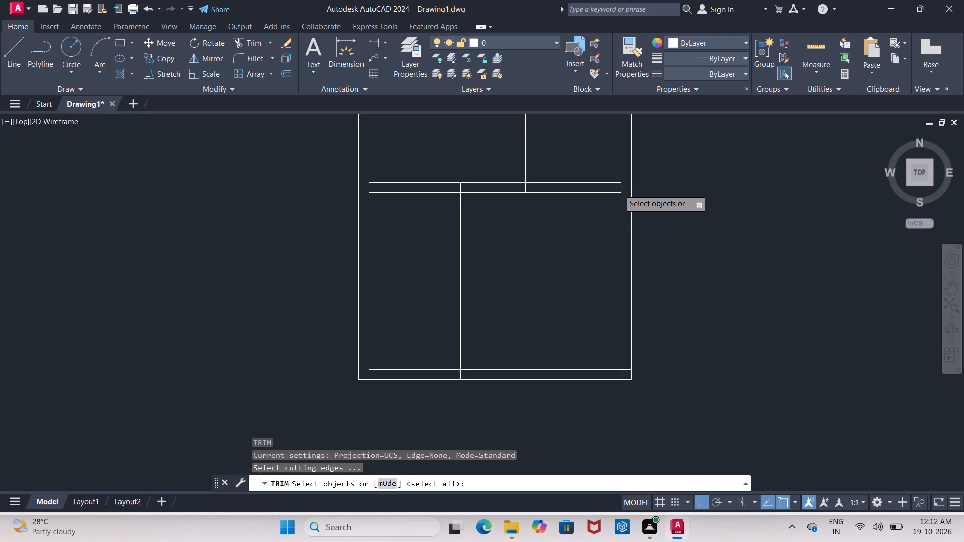
{"action": "key", "text": "space"}
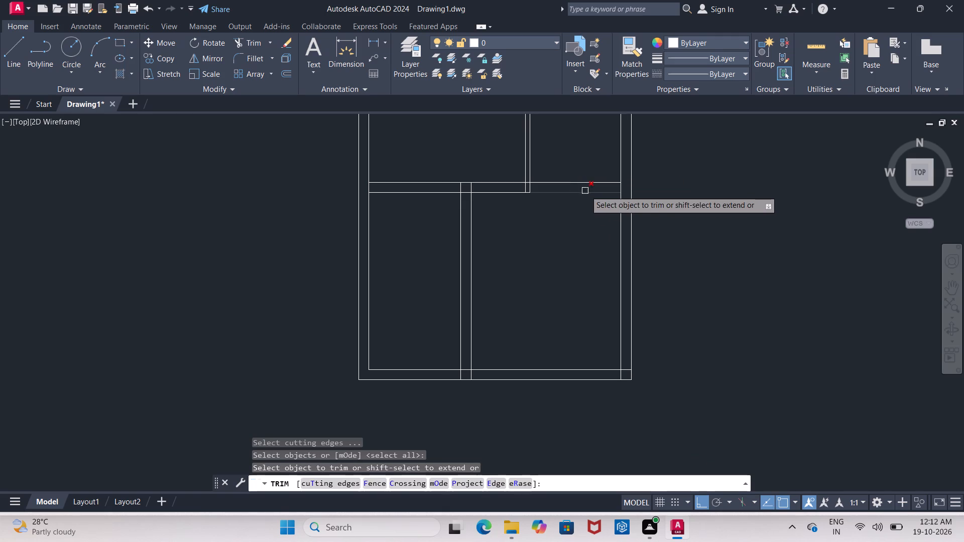
{"action": "scroll", "coordinate": [593, 192], "scroll_direction": "up", "scroll_amount": 1}
{"action": "left_click", "coordinate": [636, 182]}
{"action": "scroll", "coordinate": [635, 246], "scroll_direction": "down", "scroll_amount": 2}
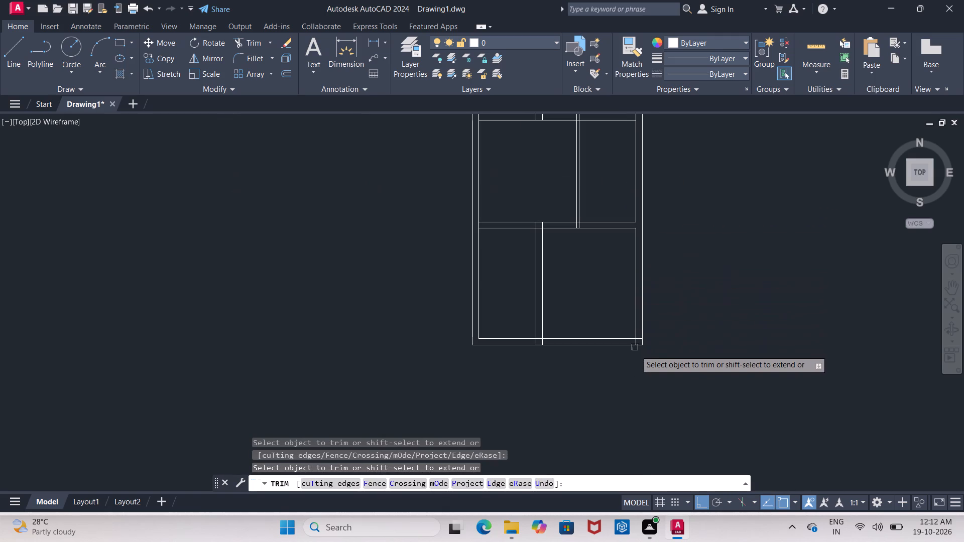
{"action": "scroll", "coordinate": [636, 350], "scroll_direction": "up", "scroll_amount": 4}
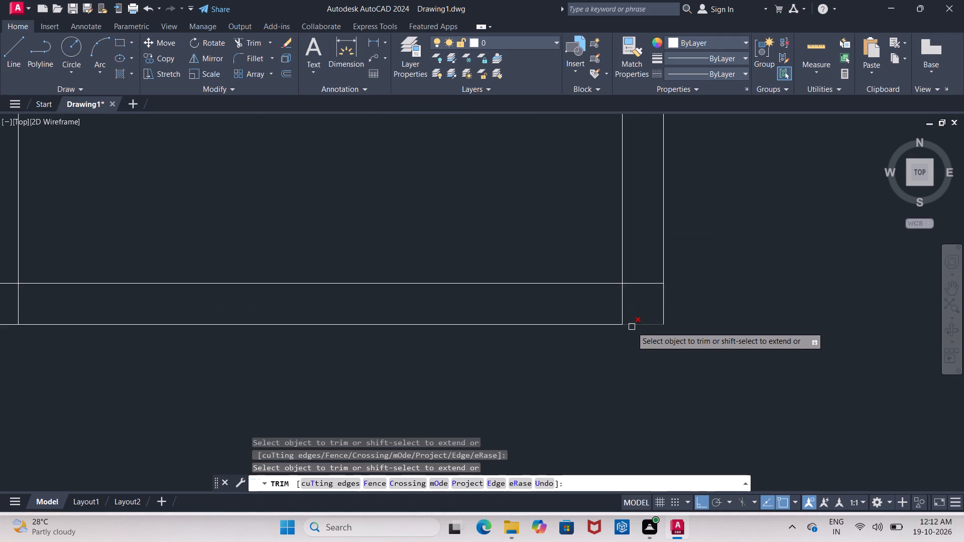
{"action": "left_click", "coordinate": [634, 281]}
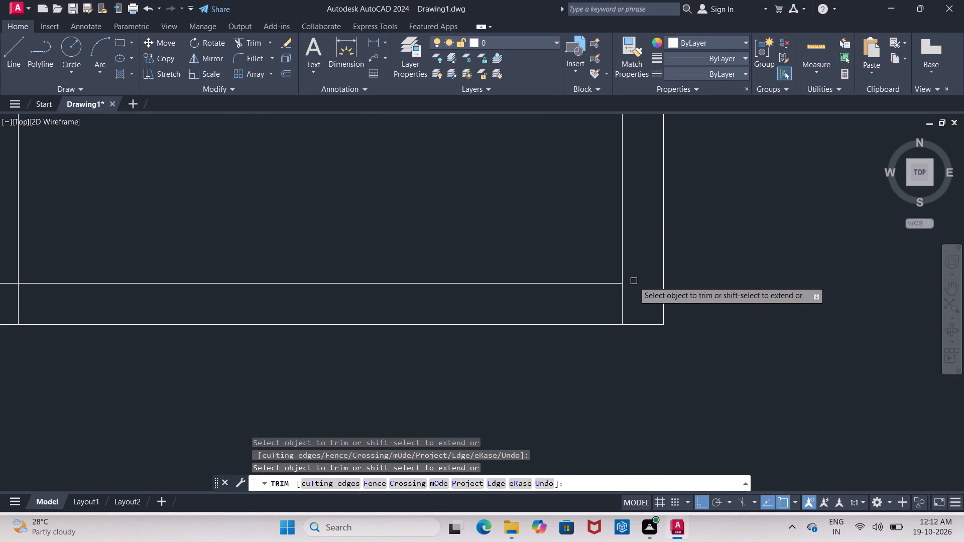
{"action": "key", "text": "Escape"}
Draw a horizontal line about 1'-7" long from the midpoint of the bottom room's right inner wall line outward across the outer wall.
{"action": "scroll", "coordinate": [634, 281], "scroll_direction": "down", "scroll_amount": 3}
{"action": "middle_click_drag", "start_coordinate": [592, 234], "coordinate": [539, 277]}
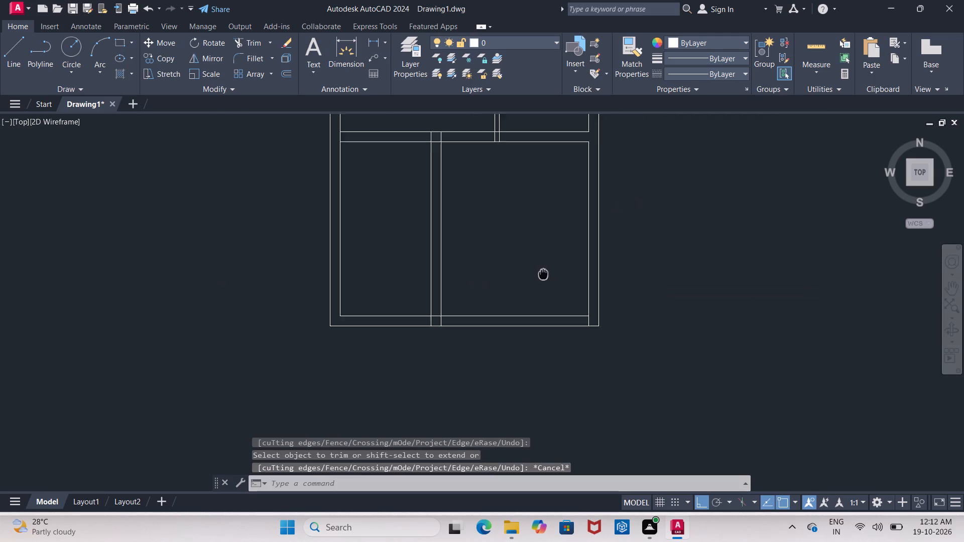
{"action": "middle_click_drag", "start_coordinate": [539, 277], "coordinate": [535, 280]}
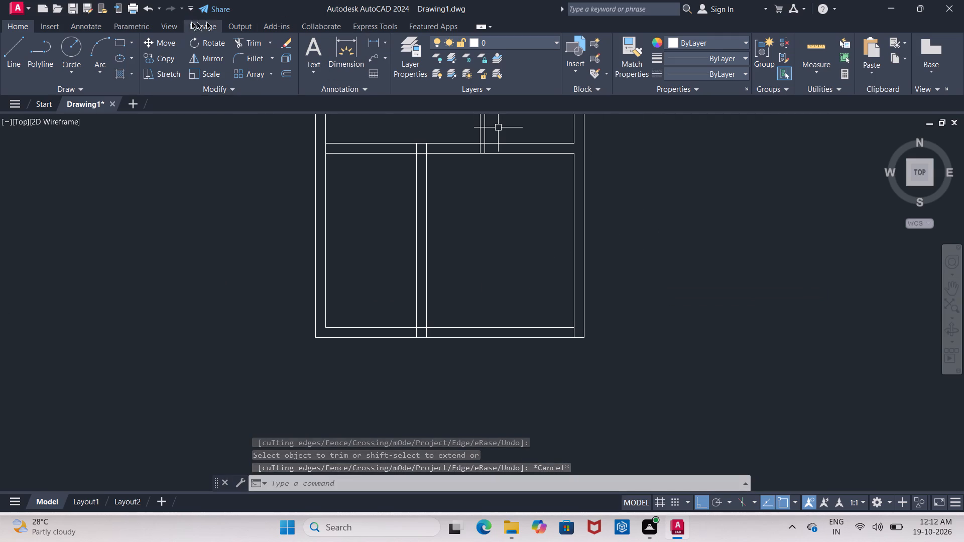
{"action": "left_click", "coordinate": [20, 46]}
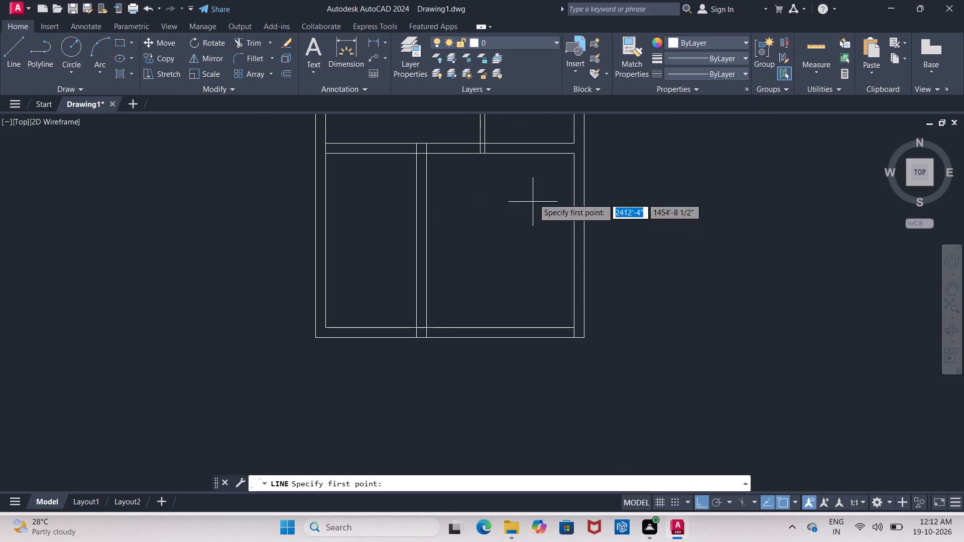
{"action": "left_click", "coordinate": [574, 247]}
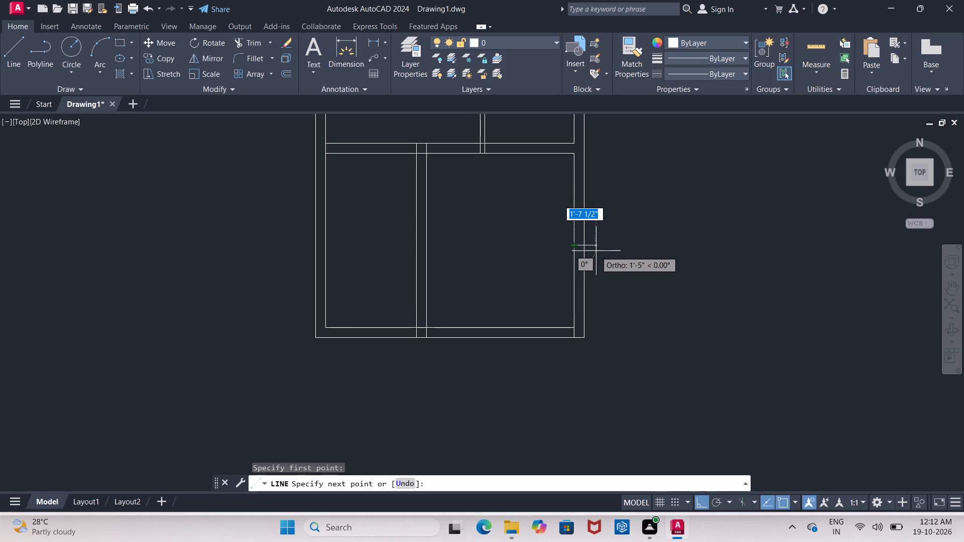
{"action": "left_click", "coordinate": [596, 251]}
{"action": "key", "text": "Escape"}
Trim the part of the short horizontal line that projects beyond the outer face of the right wall.
{"action": "type", "text": "TR"}
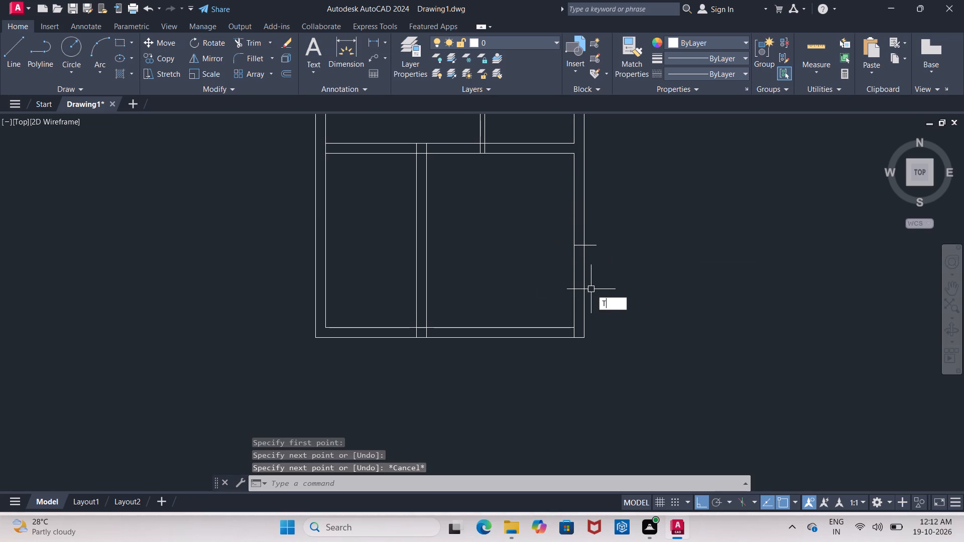
{"action": "key", "text": "space"}
{"action": "key", "text": "space"}
{"action": "left_click", "coordinate": [594, 244]}
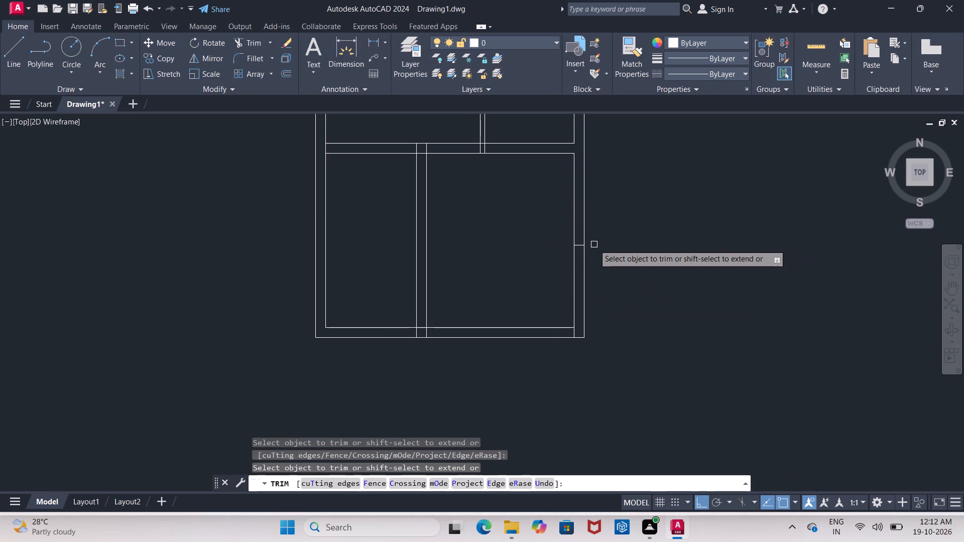
{"action": "key", "text": "Escape"}
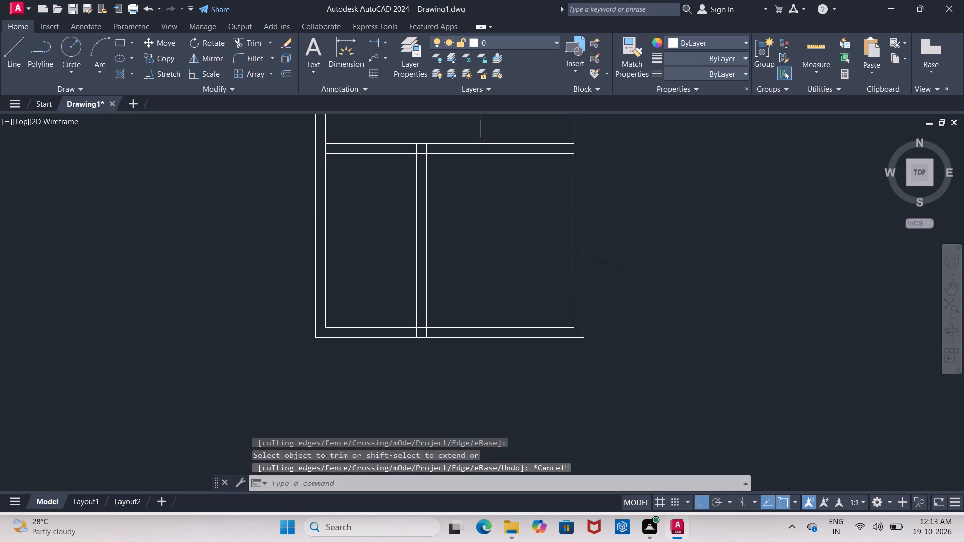
Offset the short midpoint line in the right outer wall 1'8" both upward and downward.
{"action": "key", "text": "o"}
{"action": "key", "text": "Return"}
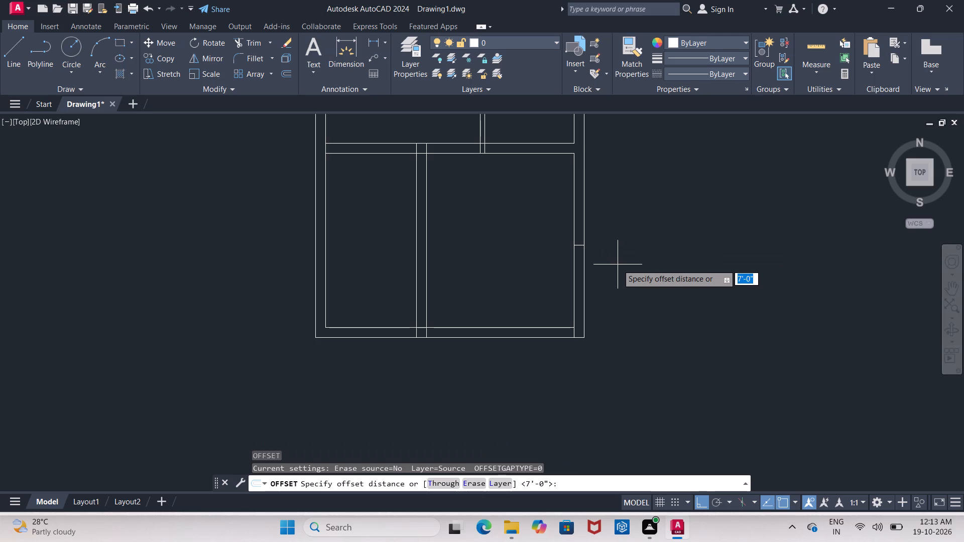
{"action": "key", "text": "3"}
{"action": "key", "text": "BackSpace"}
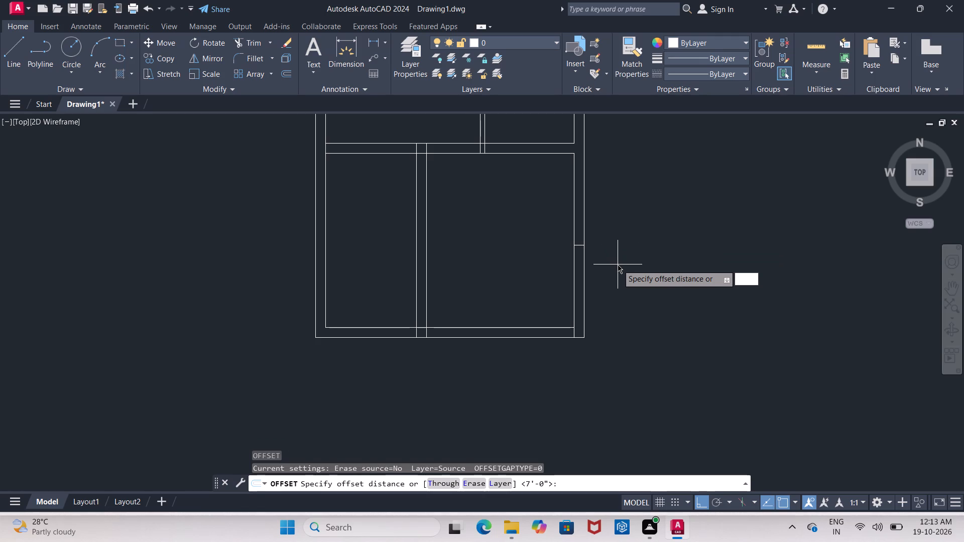
{"action": "key", "text": "1"}
{"action": "key", "text": "apostrophe"}
{"action": "type", "text": "8\""}
{"action": "key", "text": "Return"}
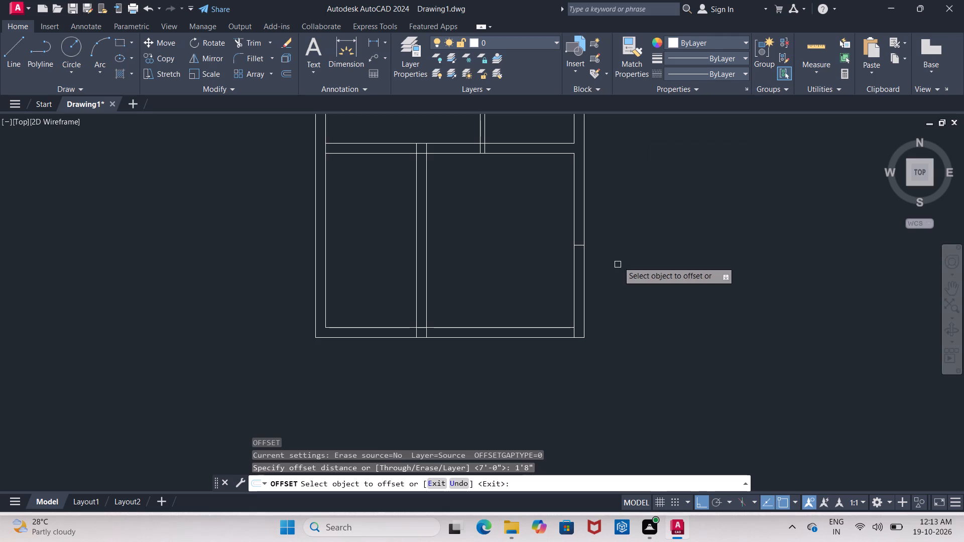
{"action": "scroll", "coordinate": [586, 251], "scroll_direction": "up", "scroll_amount": 2}
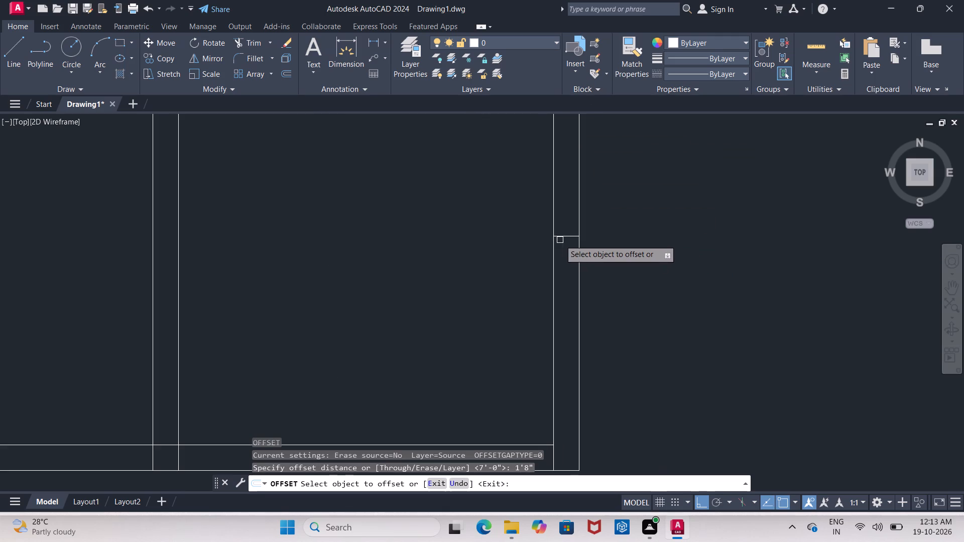
{"action": "left_click", "coordinate": [564, 238]}
{"action": "left_click", "coordinate": [568, 198]}
{"action": "left_click", "coordinate": [567, 237]}
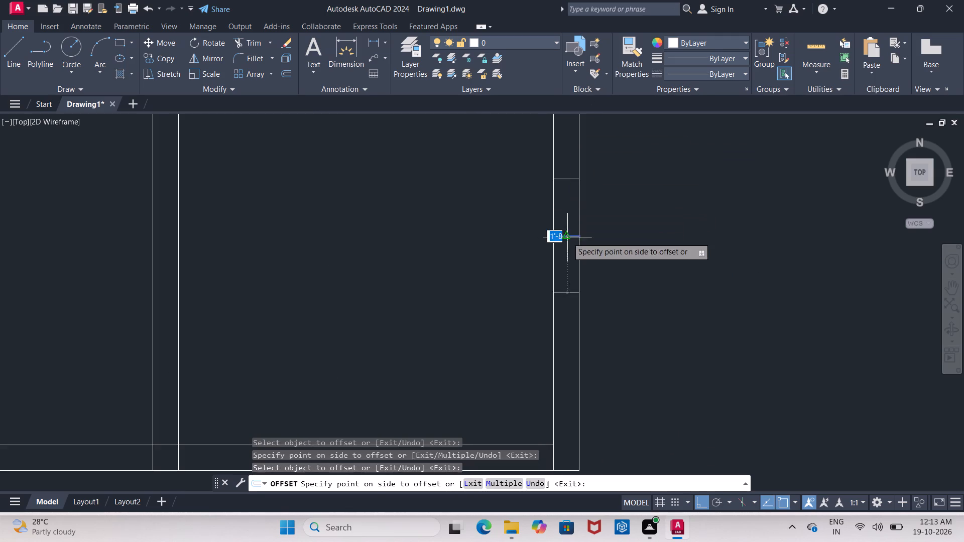
{"action": "left_click_drag", "start_coordinate": [567, 297], "coordinate": [567, 302]}
{"action": "scroll", "coordinate": [601, 312], "scroll_direction": "down", "scroll_amount": 2}
{"action": "middle_click_drag", "start_coordinate": [604, 313], "coordinate": [596, 288]}
{"action": "key", "text": "Escape"}
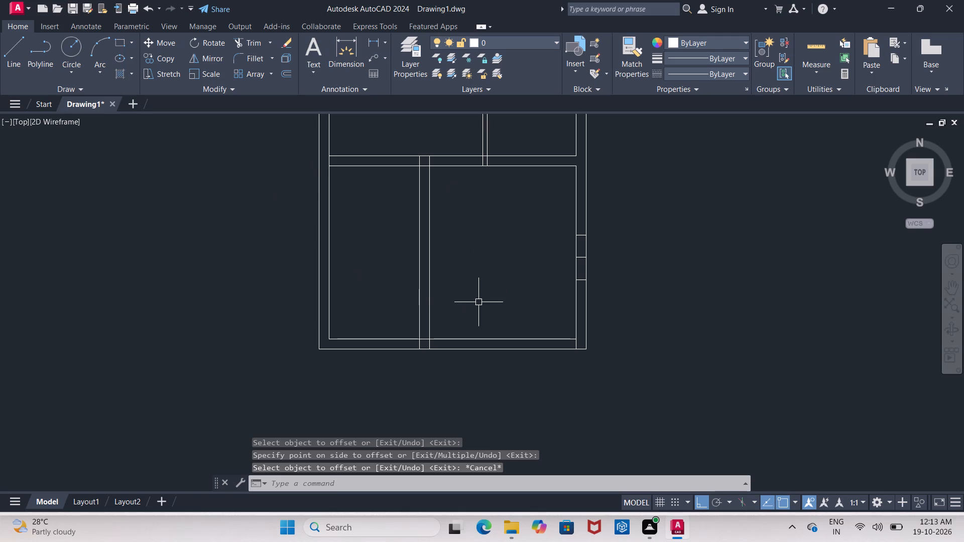
Extend the lower short line in the right outer wall across the bottom room to the far line of the vertical partition.
{"action": "type", "text": "EX"}
{"action": "key", "text": "space"}
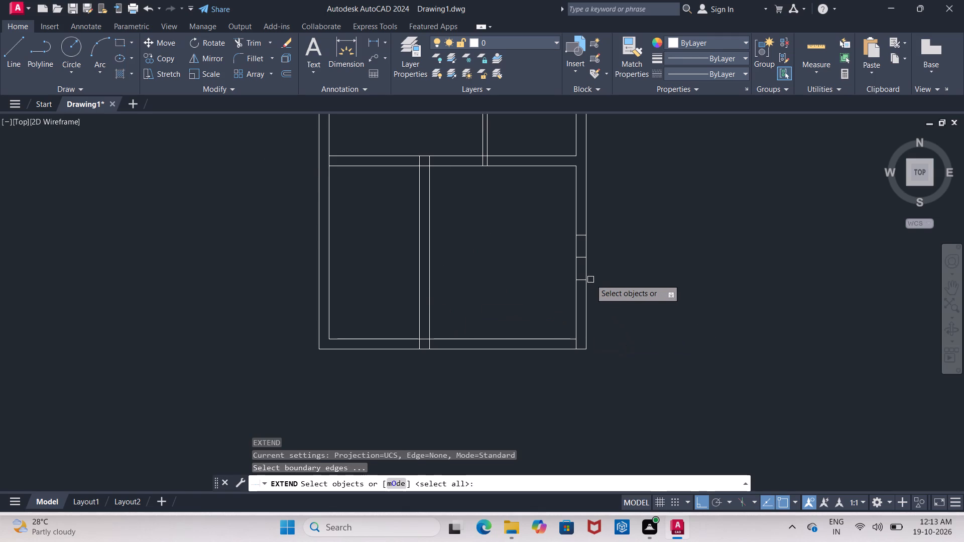
{"action": "scroll", "coordinate": [578, 280], "scroll_direction": "up", "scroll_amount": 2}
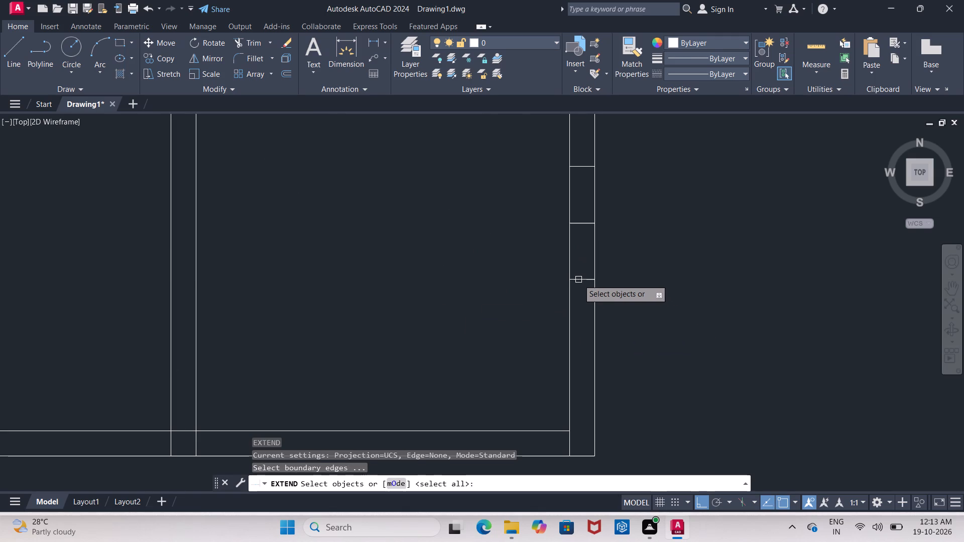
{"action": "key", "text": "space"}
{"action": "left_click", "coordinate": [578, 280]}
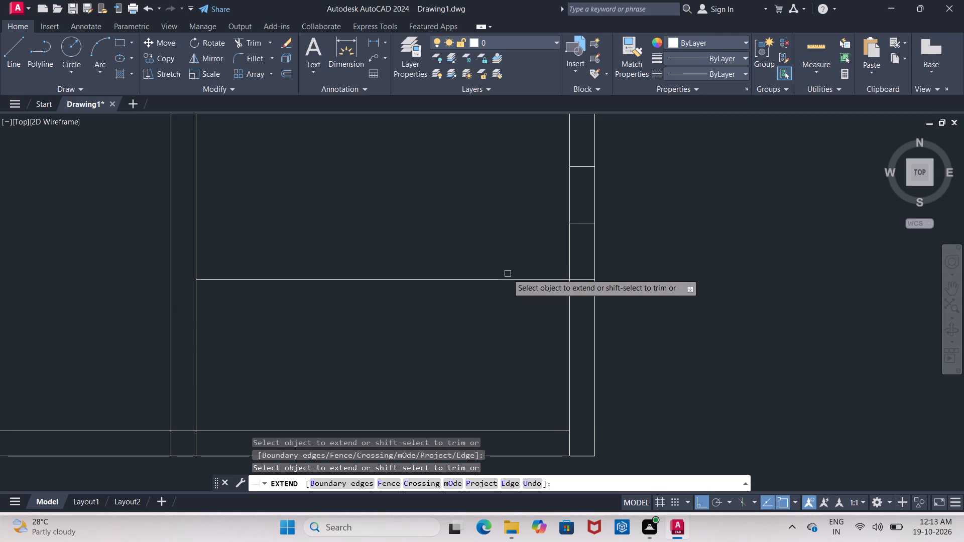
{"action": "left_click", "coordinate": [347, 280]}
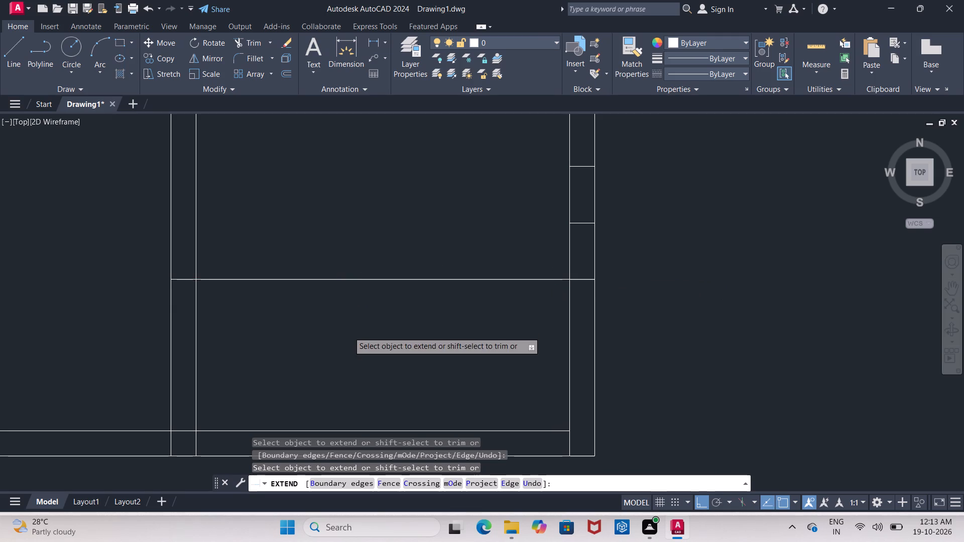
{"action": "key", "text": "Escape"}
Trim the bottom room's partition lines below the extended line, and the extended line between the partition and the right wall.
{"action": "type", "text": "TR"}
{"action": "key", "text": "space"}
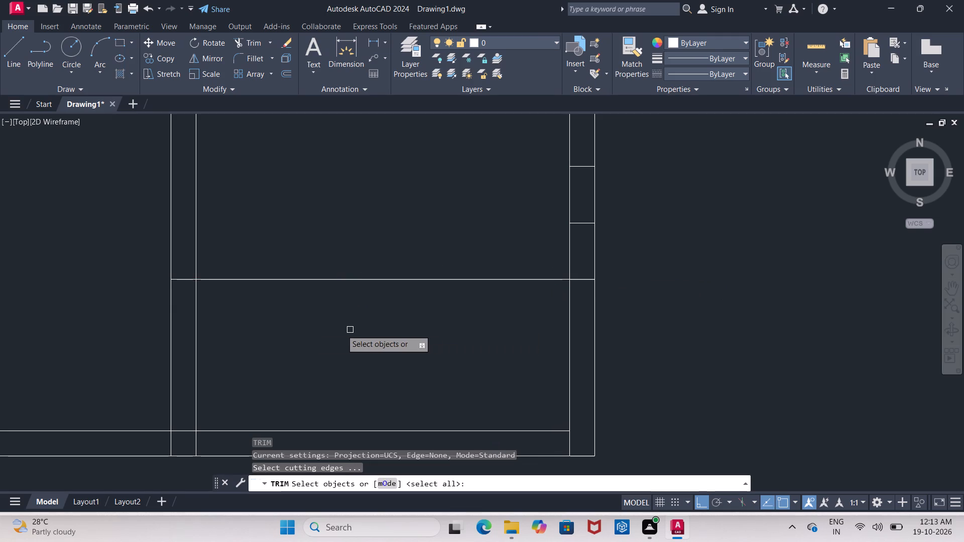
{"action": "key", "text": "space"}
{"action": "left_click_drag", "start_coordinate": [149, 322], "coordinate": [293, 343]}
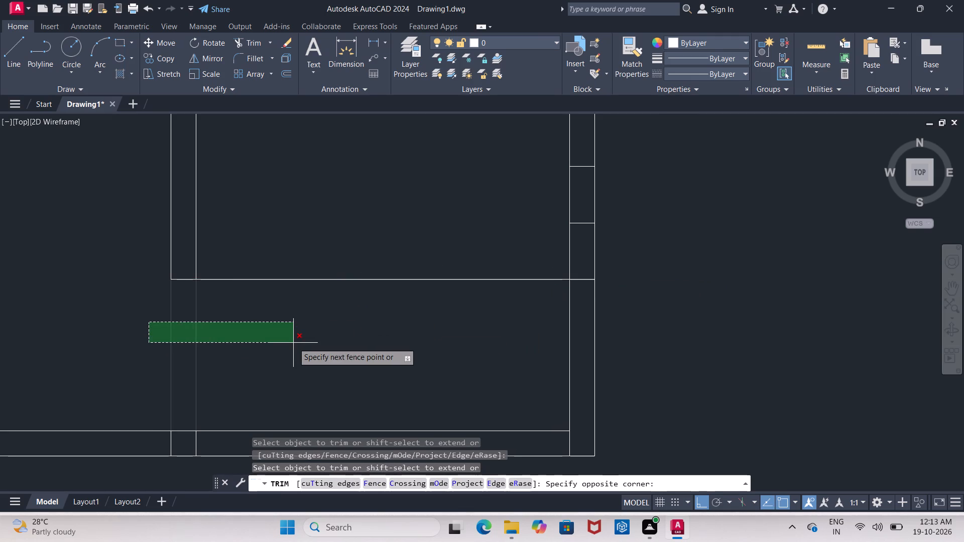
{"action": "left_click", "coordinate": [293, 343]}
{"action": "scroll", "coordinate": [293, 343], "scroll_direction": "down", "scroll_amount": 1}
{"action": "left_click_drag", "start_coordinate": [323, 246], "coordinate": [325, 330]}
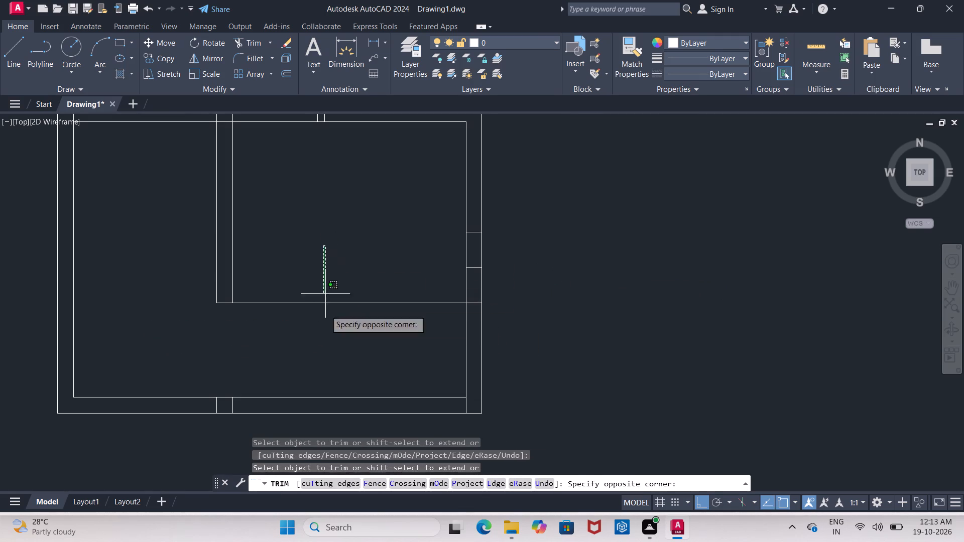
{"action": "left_click_drag", "start_coordinate": [325, 330], "coordinate": [325, 344]}
{"action": "scroll", "coordinate": [329, 341], "scroll_direction": "down", "scroll_amount": 1}
{"action": "left_click", "coordinate": [329, 339]}
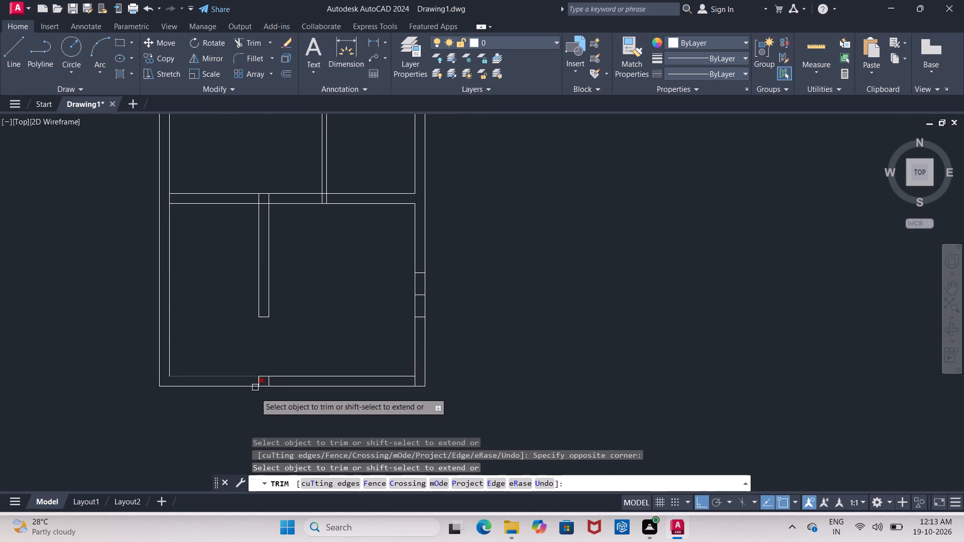
Erase the two leftover partition line stubs inside the bottom outer wall.
{"action": "scroll", "coordinate": [255, 394], "scroll_direction": "up", "scroll_amount": 3}
{"action": "left_click", "coordinate": [269, 344]}
{"action": "key", "text": "Escape"}
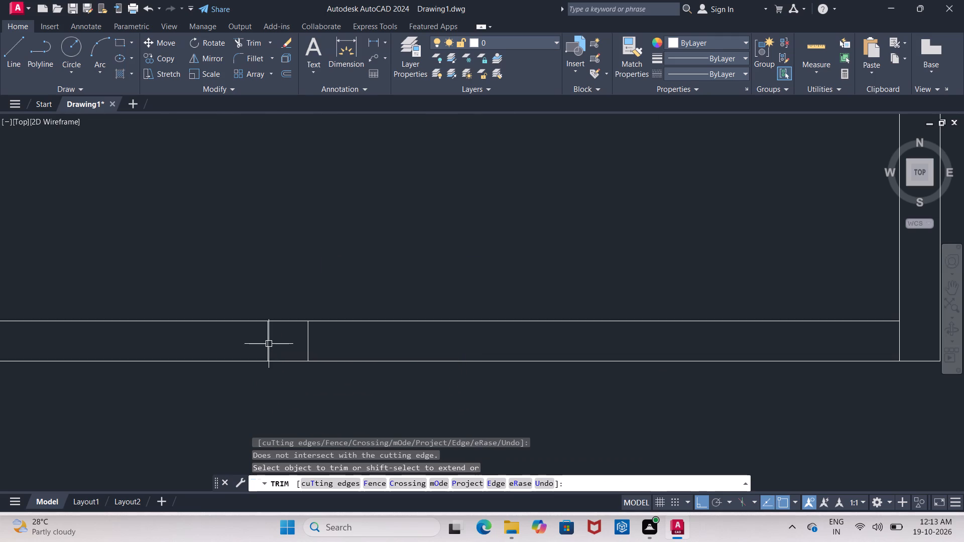
{"action": "left_click", "coordinate": [269, 344]}
{"action": "left_click", "coordinate": [307, 351]}
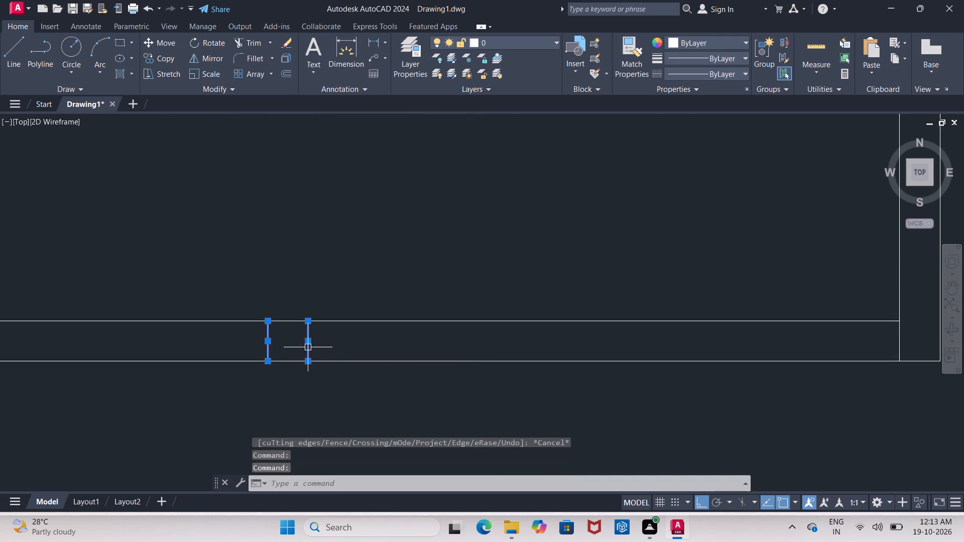
{"action": "key", "text": "Delete"}
Erase the middle short line in the bottom room's right outer wall, keeping the lines above and below it.
{"action": "scroll", "coordinate": [308, 345], "scroll_direction": "down", "scroll_amount": 3}
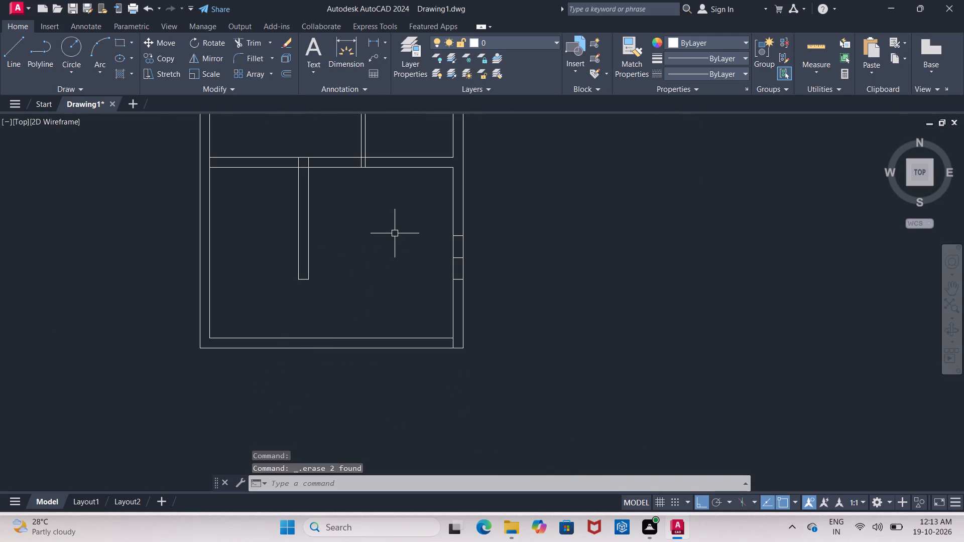
{"action": "scroll", "coordinate": [474, 264], "scroll_direction": "up", "scroll_amount": 1}
{"action": "left_click", "coordinate": [449, 252]}
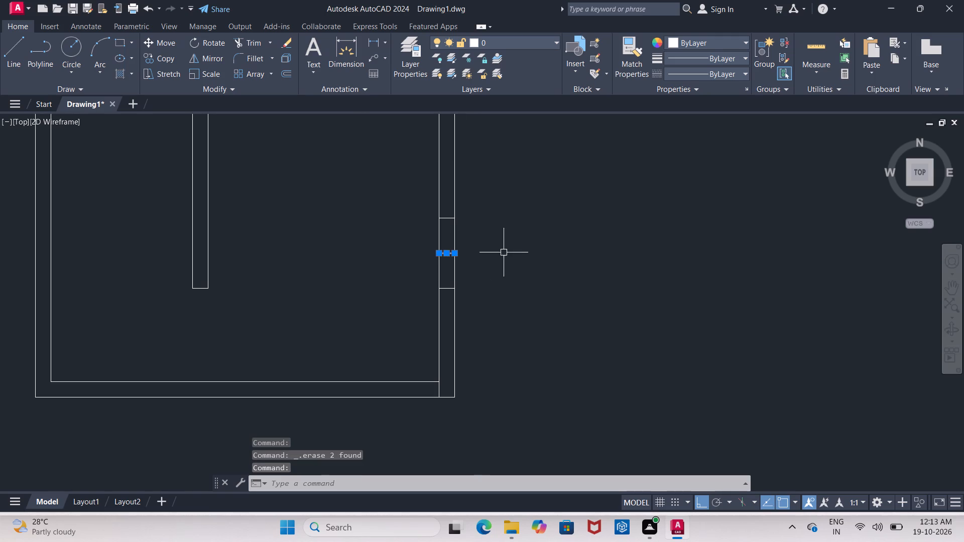
{"action": "key", "text": "Delete"}
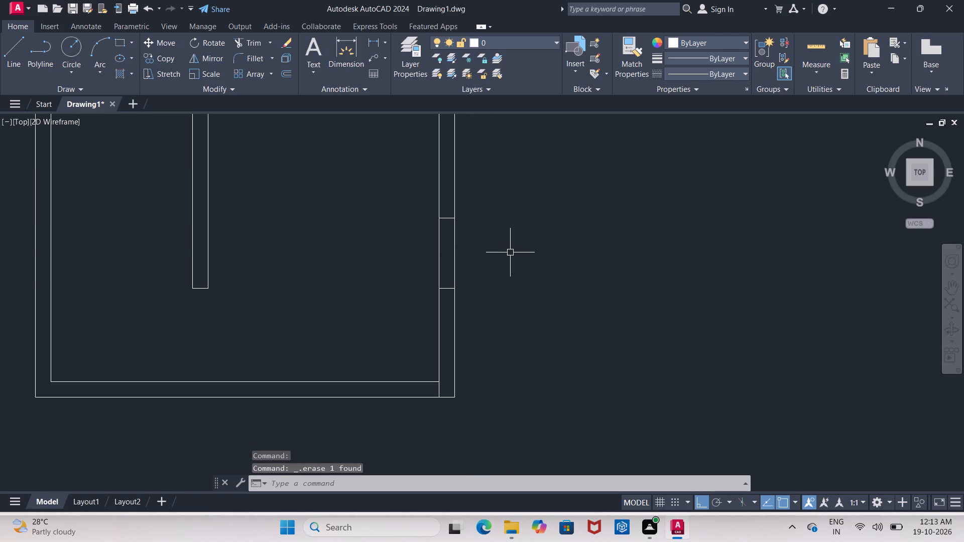
Offset the right outer wall's inner and outer lines 2.25" into the wall thickness.
{"action": "key", "text": "o"}
{"action": "key", "text": "Return"}
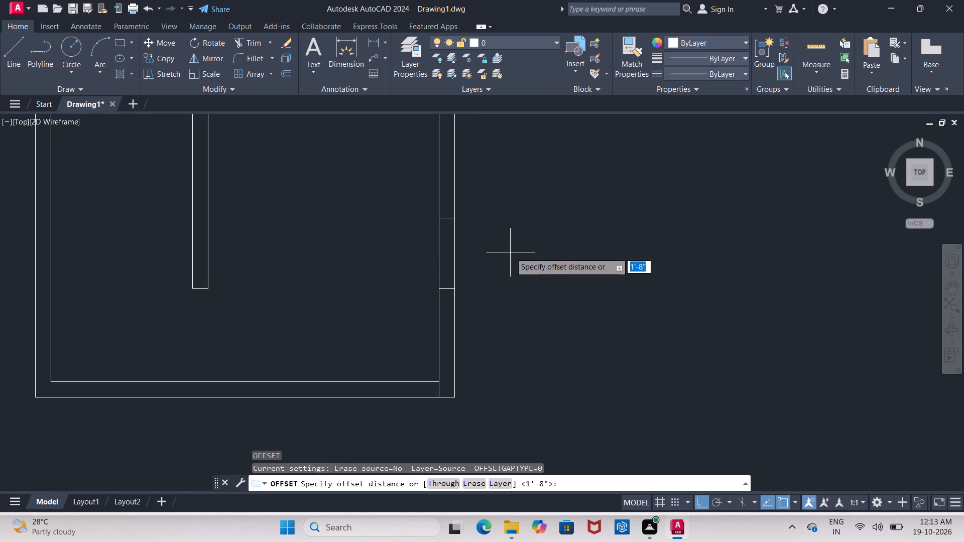
{"action": "type", "text": "2.25"}
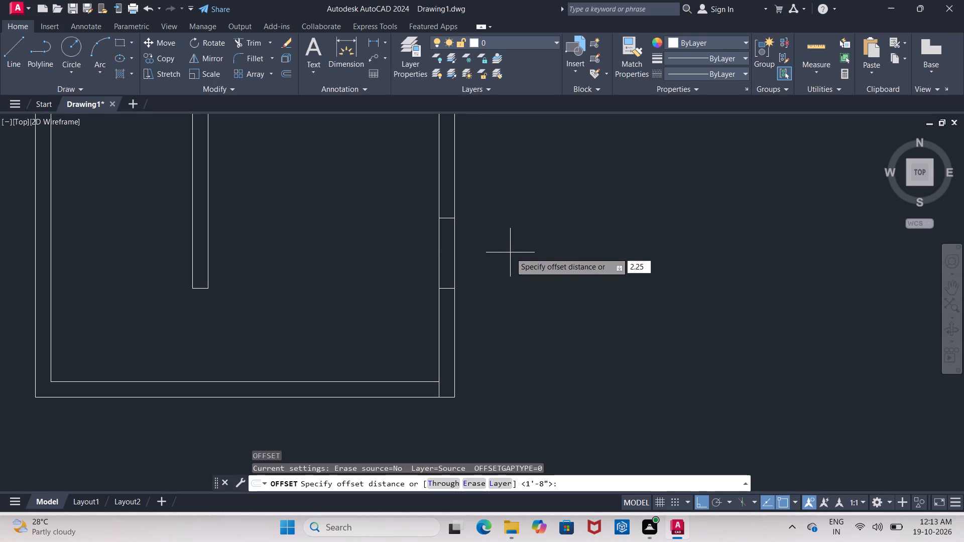
{"action": "key", "text": "shift+quotedbl"}
{"action": "key", "text": "Return"}
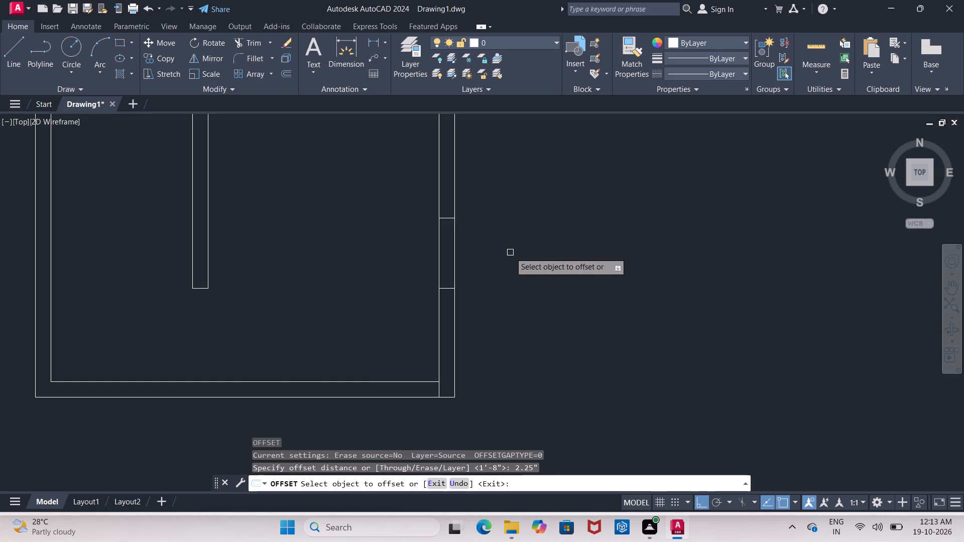
{"action": "left_click", "coordinate": [438, 272]}
{"action": "left_click", "coordinate": [444, 270]}
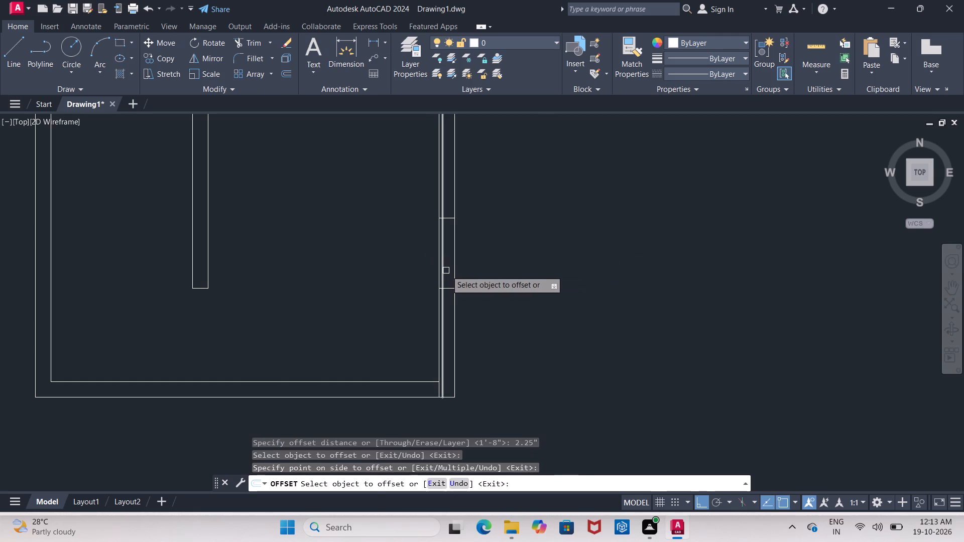
{"action": "scroll", "coordinate": [448, 270], "scroll_direction": "up", "scroll_amount": 2}
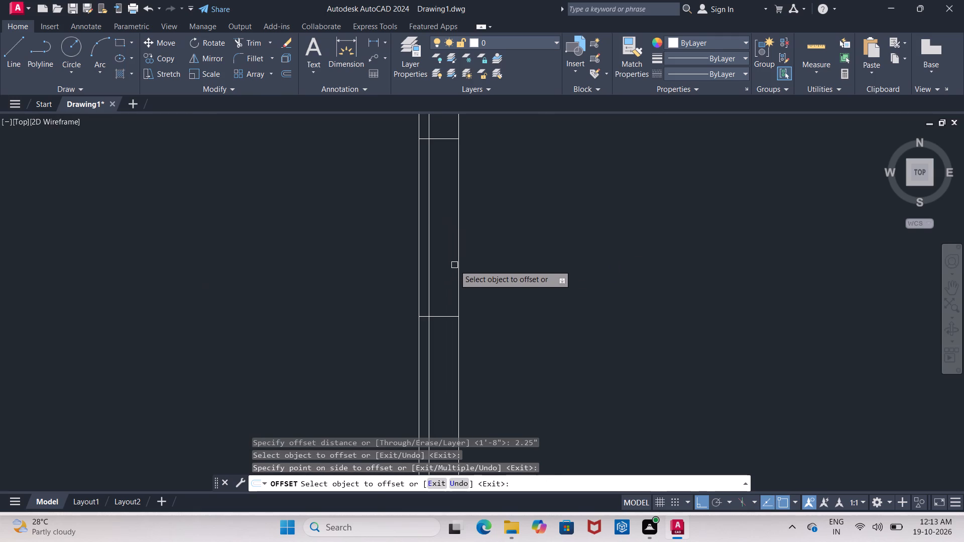
{"action": "left_click", "coordinate": [458, 267]}
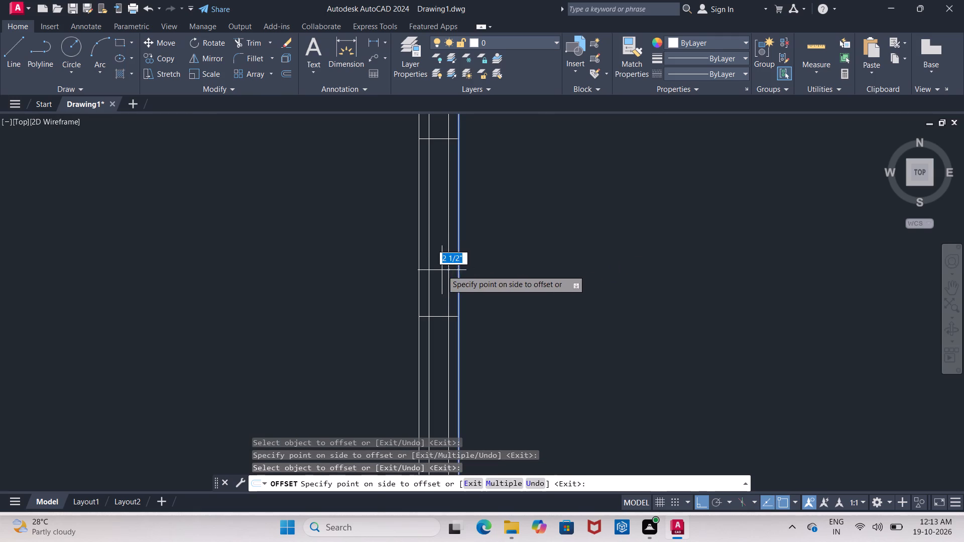
{"action": "left_click", "coordinate": [442, 270]}
{"action": "key", "text": "Escape"}
Trim both offset lines above and below the two short cross lines, leaving only the window segment in the right wall.
{"action": "type", "text": "TR"}
{"action": "key", "text": "Escape"}
{"action": "type", "text": "TR"}
{"action": "key", "text": "space"}
{"action": "key", "text": "space"}
{"action": "left_click", "coordinate": [447, 377]}
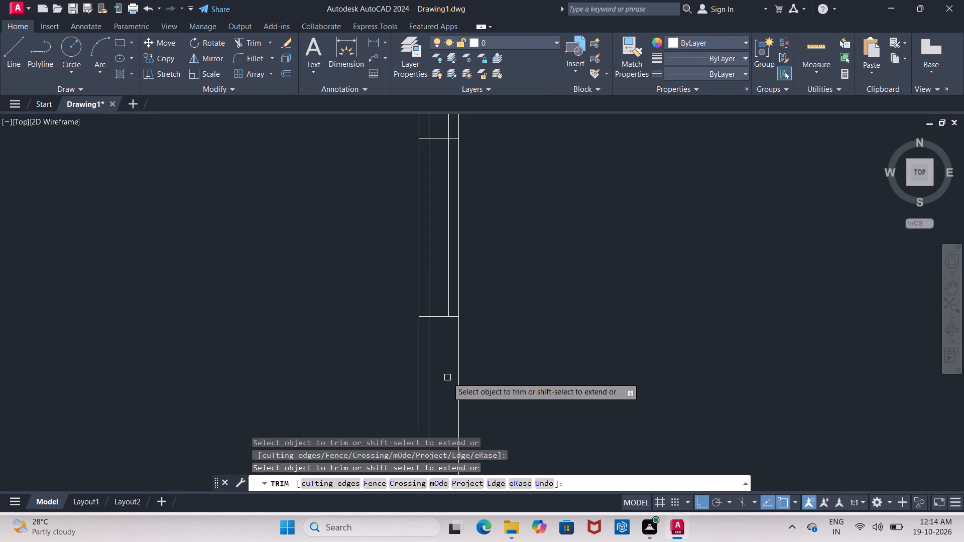
{"action": "left_click", "coordinate": [428, 380]}
{"action": "scroll", "coordinate": [413, 384], "scroll_direction": "down", "scroll_amount": 1}
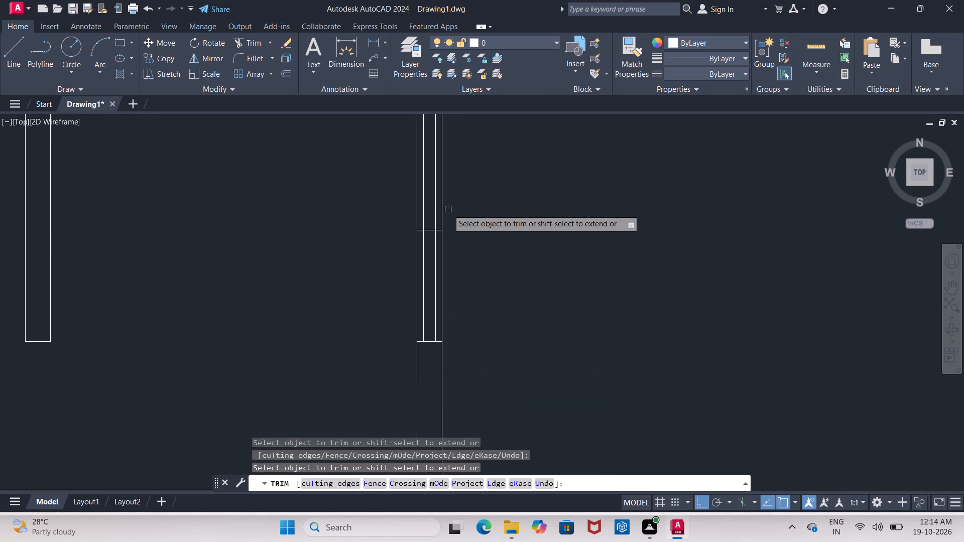
{"action": "left_click", "coordinate": [423, 220]}
{"action": "left_click", "coordinate": [433, 219]}
{"action": "scroll", "coordinate": [433, 219], "scroll_direction": "down", "scroll_amount": 1}
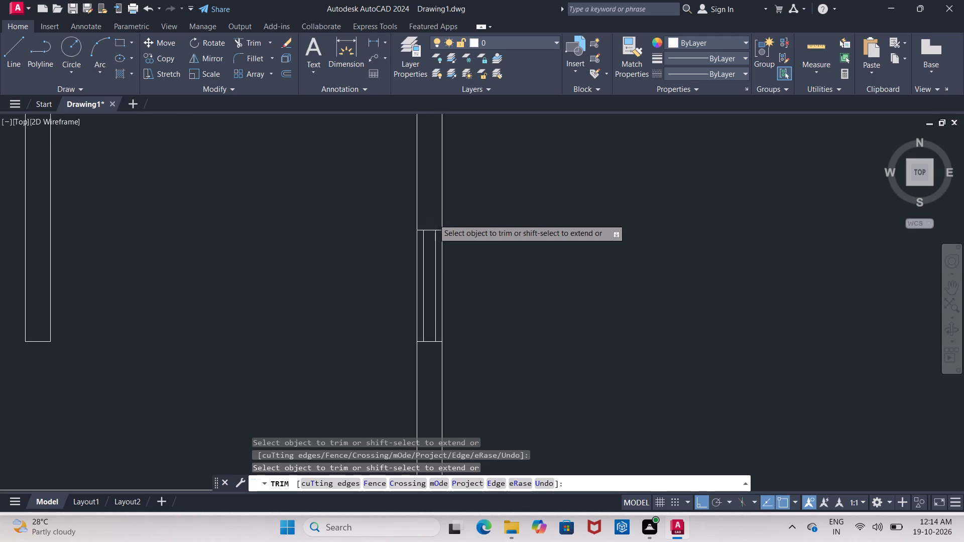
{"action": "scroll", "coordinate": [433, 219], "scroll_direction": "down", "scroll_amount": 2}
{"action": "middle_click_drag", "start_coordinate": [447, 180], "coordinate": [436, 272]}
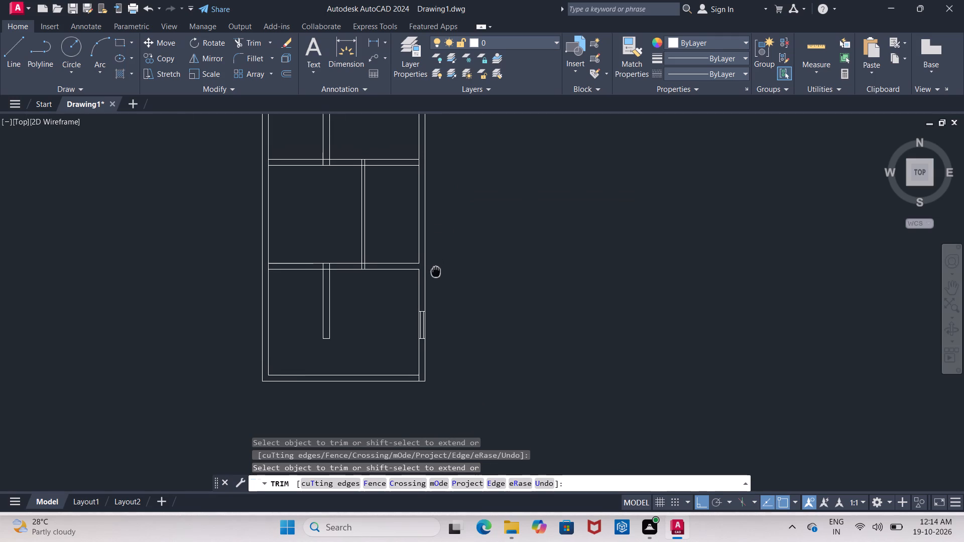
{"action": "middle_click_drag", "start_coordinate": [436, 272], "coordinate": [435, 292]}
{"action": "scroll", "coordinate": [449, 235], "scroll_direction": "up", "scroll_amount": 1}
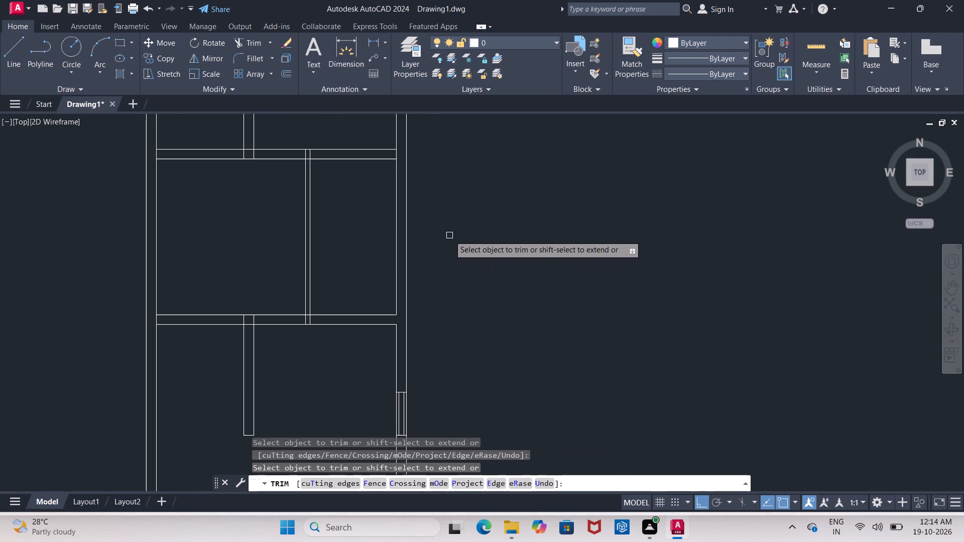
{"action": "key", "text": "Escape"}
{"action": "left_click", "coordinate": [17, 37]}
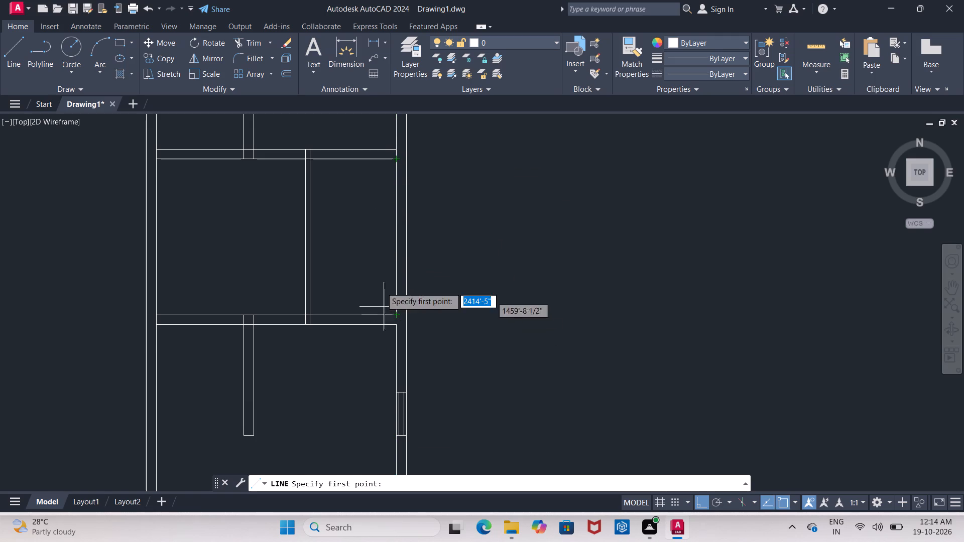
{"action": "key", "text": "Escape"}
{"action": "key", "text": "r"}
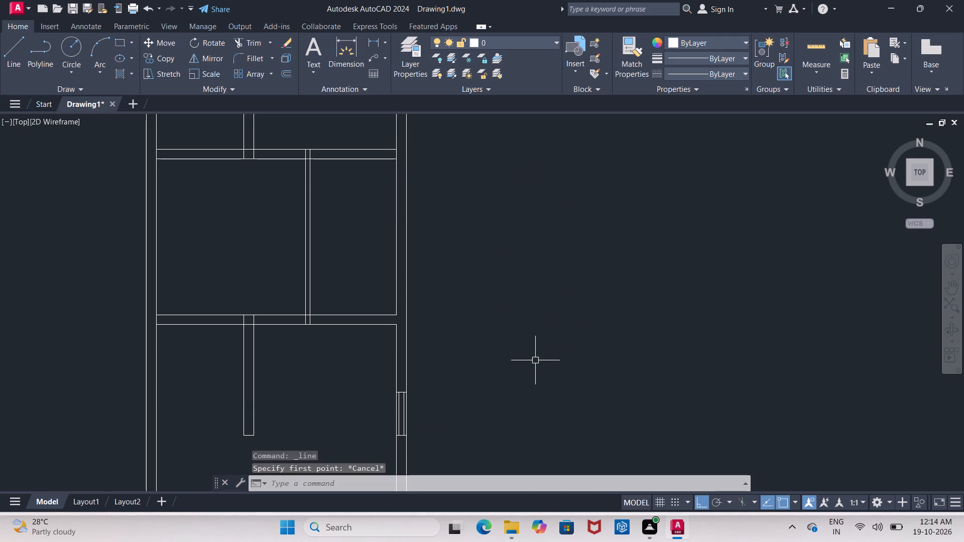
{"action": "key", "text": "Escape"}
Trim the right wall's inner line inside the upper horizontal wall, between the top and middle rooms.
{"action": "type", "text": "TR"}
{"action": "key", "text": "space"}
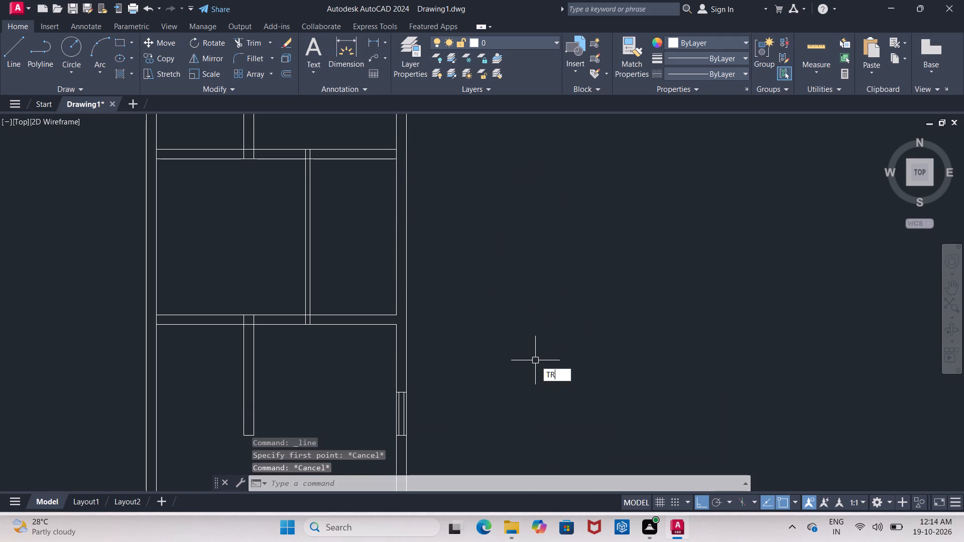
{"action": "key", "text": "space"}
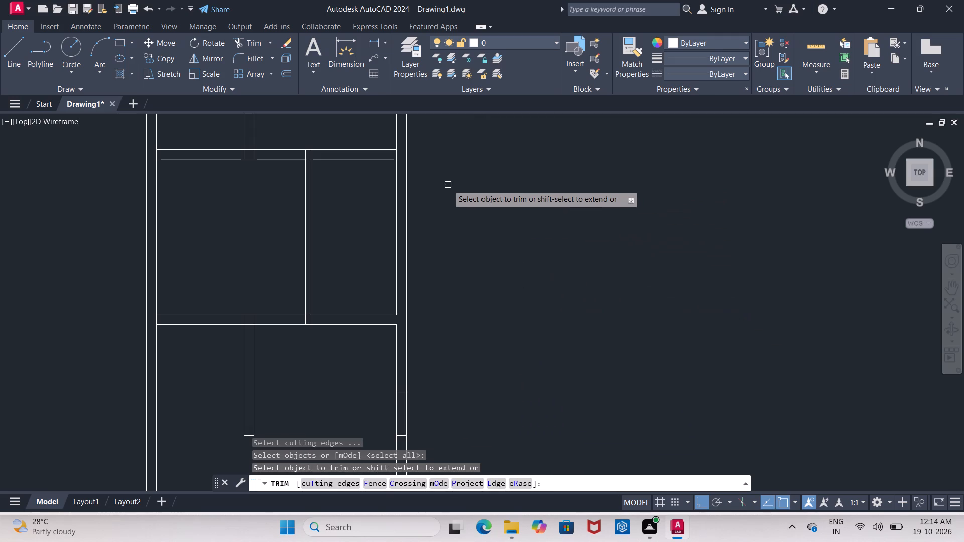
{"action": "scroll", "coordinate": [395, 159], "scroll_direction": "up", "scroll_amount": 5}
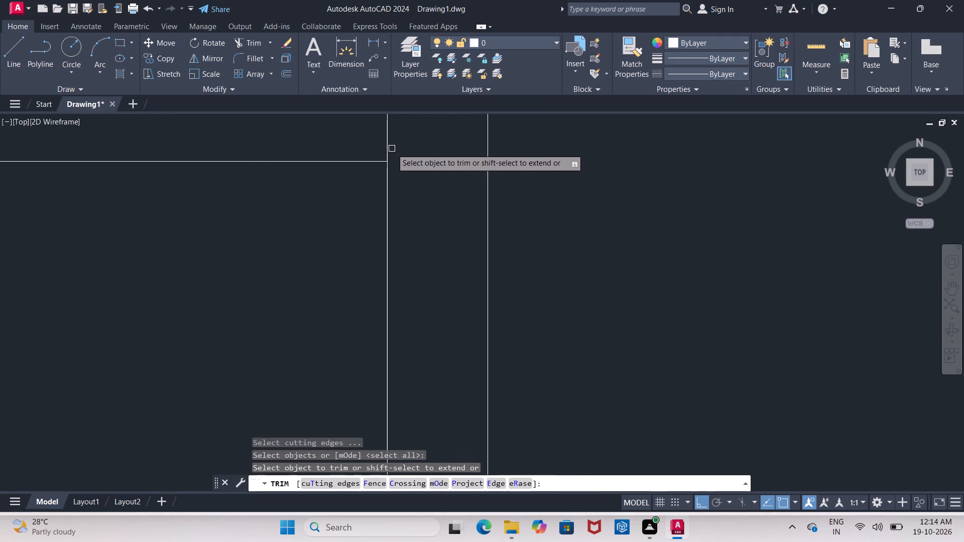
{"action": "left_click", "coordinate": [388, 143]}
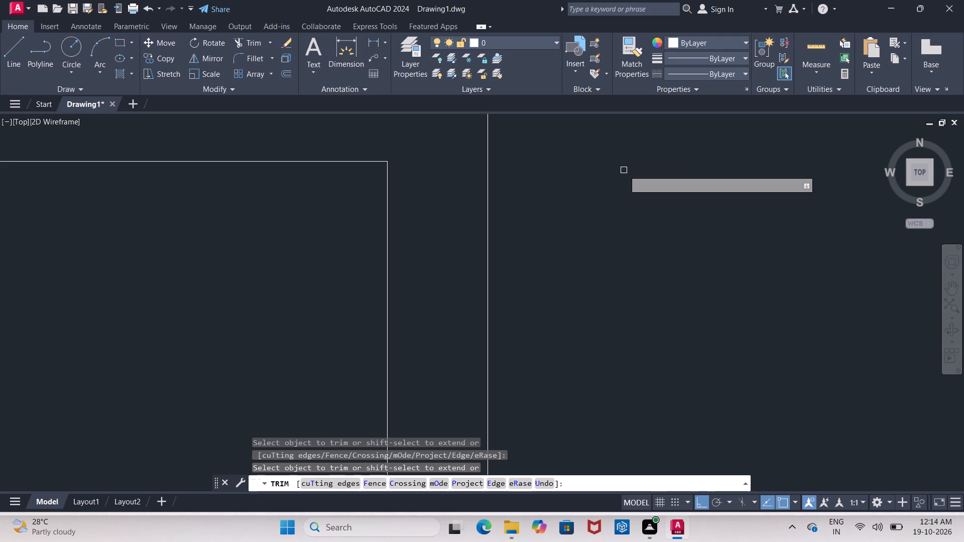
{"action": "scroll", "coordinate": [622, 172], "scroll_direction": "down", "scroll_amount": 3}
{"action": "middle_click_drag", "start_coordinate": [622, 172], "coordinate": [553, 298]}
{"action": "scroll", "coordinate": [564, 277], "scroll_direction": "down", "scroll_amount": 1}
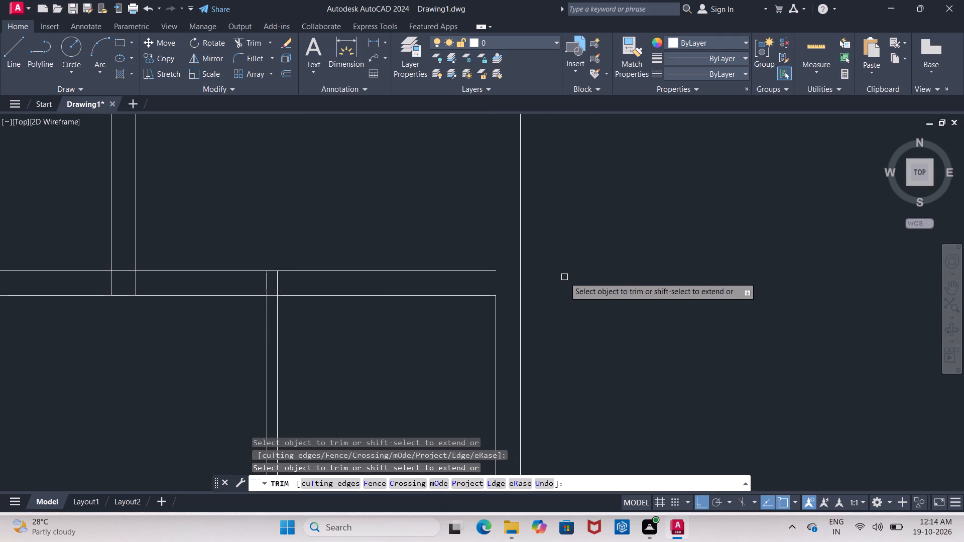
{"action": "scroll", "coordinate": [578, 266], "scroll_direction": "down", "scroll_amount": 1}
{"action": "key", "text": "ctrl+z"}
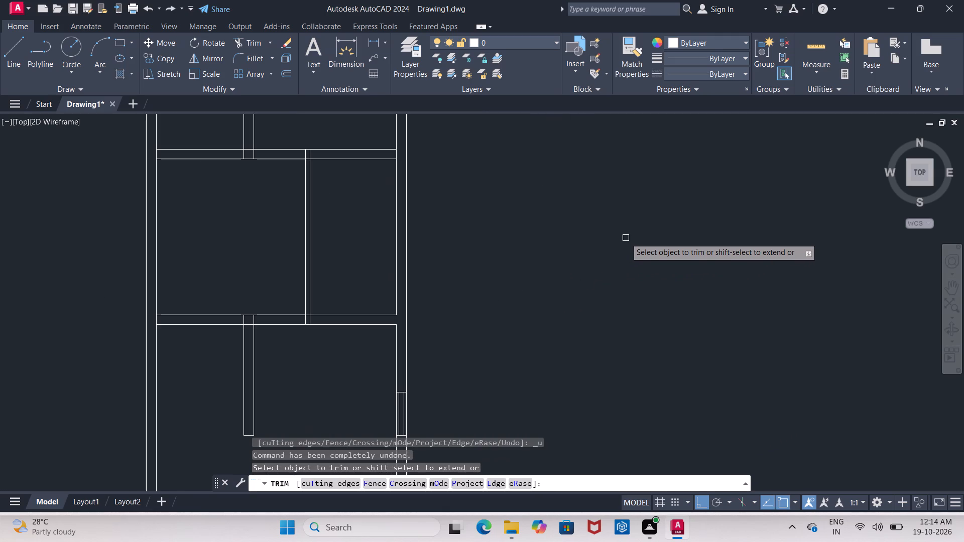
{"action": "middle_click_drag", "start_coordinate": [447, 178], "coordinate": [437, 274]}
{"action": "scroll", "coordinate": [409, 287], "scroll_direction": "down", "scroll_amount": 1}
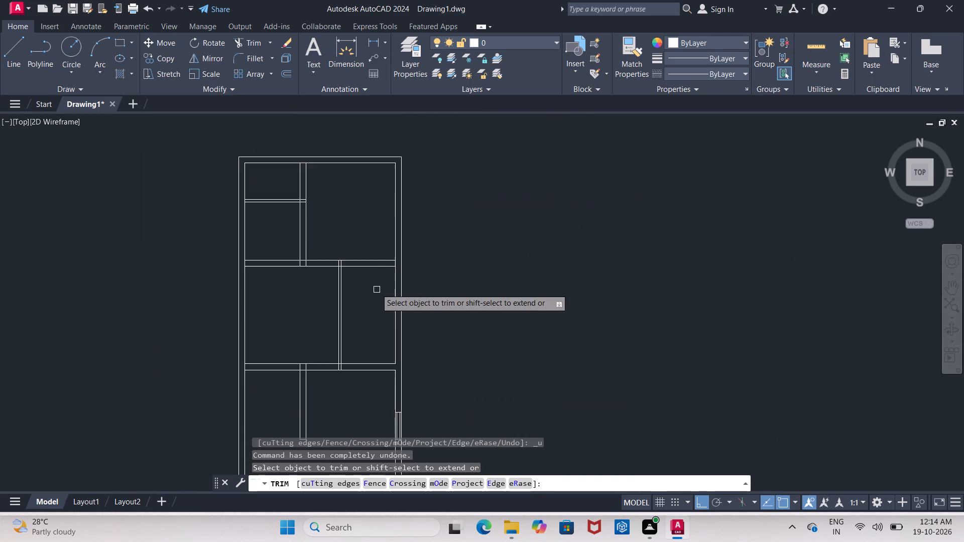
{"action": "scroll", "coordinate": [378, 276], "scroll_direction": "up", "scroll_amount": 5}
{"action": "left_click", "coordinate": [497, 182]}
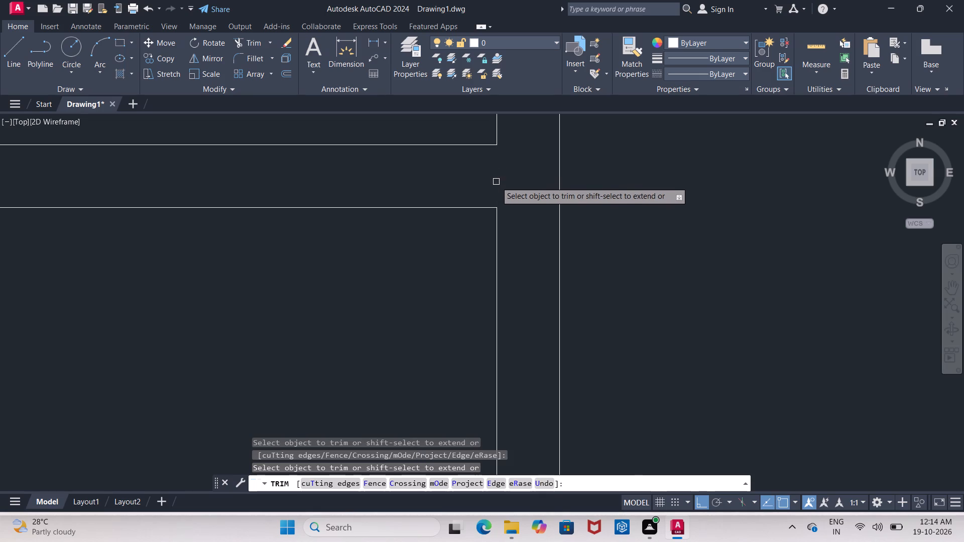
{"action": "scroll", "coordinate": [493, 186], "scroll_direction": "down", "scroll_amount": 4}
{"action": "key", "text": "Escape"}
{"action": "scroll", "coordinate": [579, 294], "scroll_direction": "down", "scroll_amount": 2}
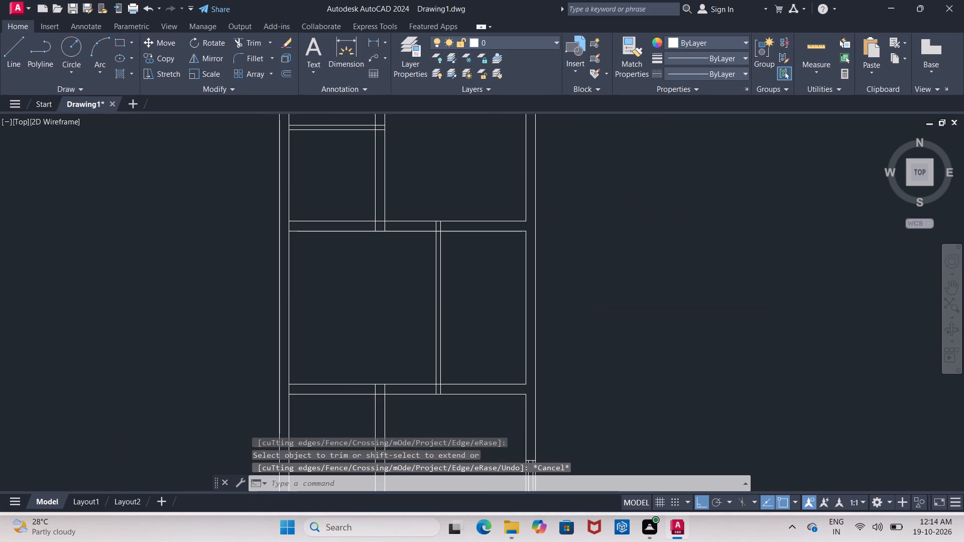
Draw a horizontal line from the midpoint of the middle room's right inner wall line out past the outer wall line.
{"action": "middle_click_drag", "start_coordinate": [579, 294], "coordinate": [448, 251]}
{"action": "left_click", "coordinate": [11, 57]}
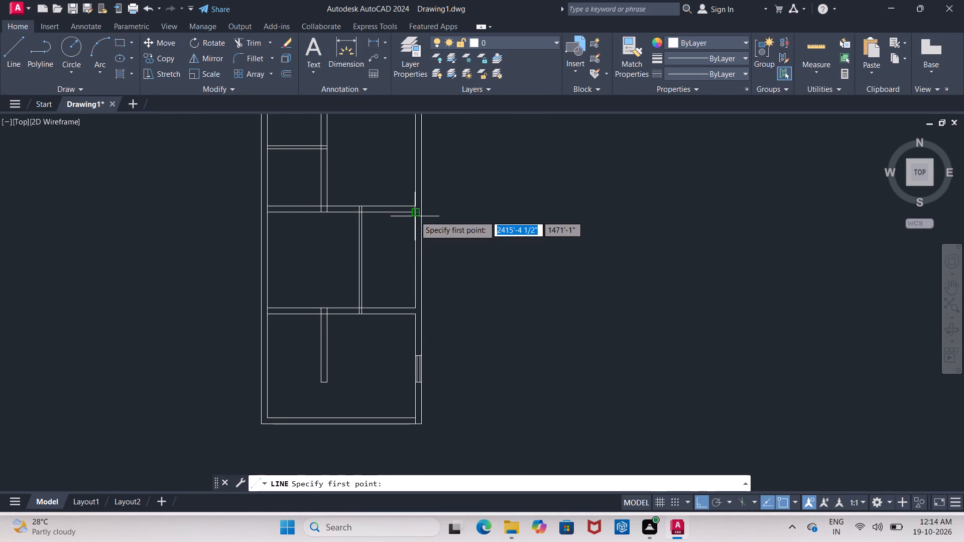
{"action": "left_click", "coordinate": [416, 262]}
{"action": "left_click", "coordinate": [449, 272]}
{"action": "key", "text": "Escape"}
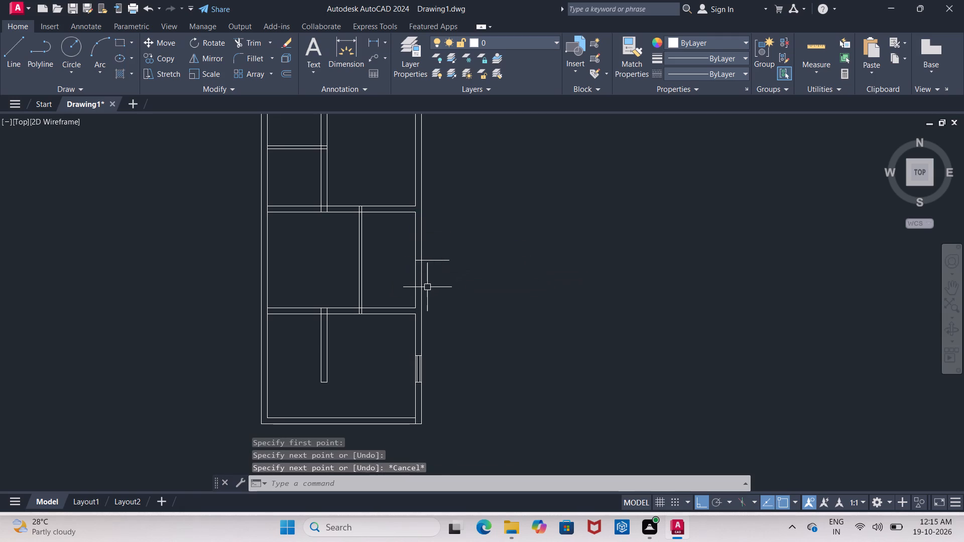
Trim the part of the middle room's cross line that extends outside the right outer wall.
{"action": "type", "text": "TR"}
{"action": "key", "text": "space"}
{"action": "key", "text": "space"}
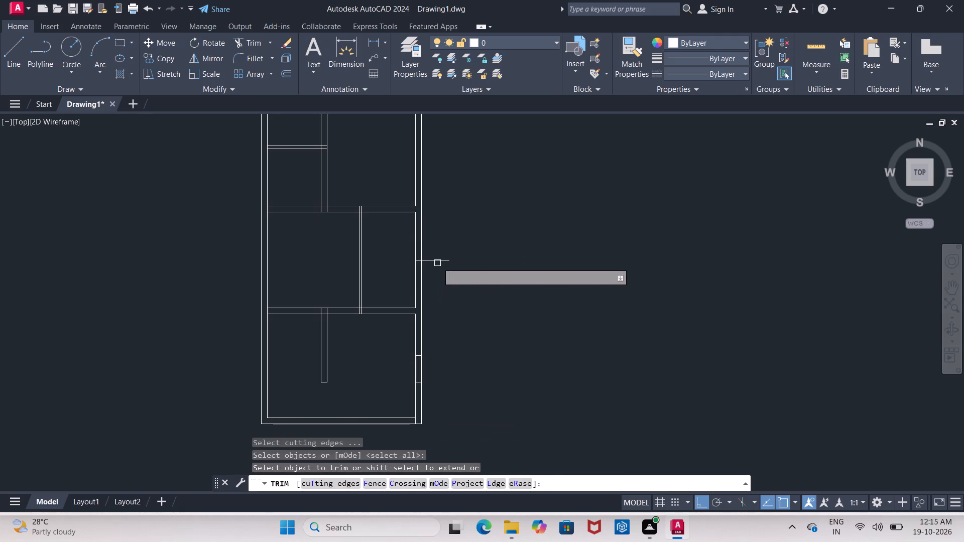
{"action": "left_click", "coordinate": [437, 262]}
{"action": "scroll", "coordinate": [415, 265], "scroll_direction": "up", "scroll_amount": 4}
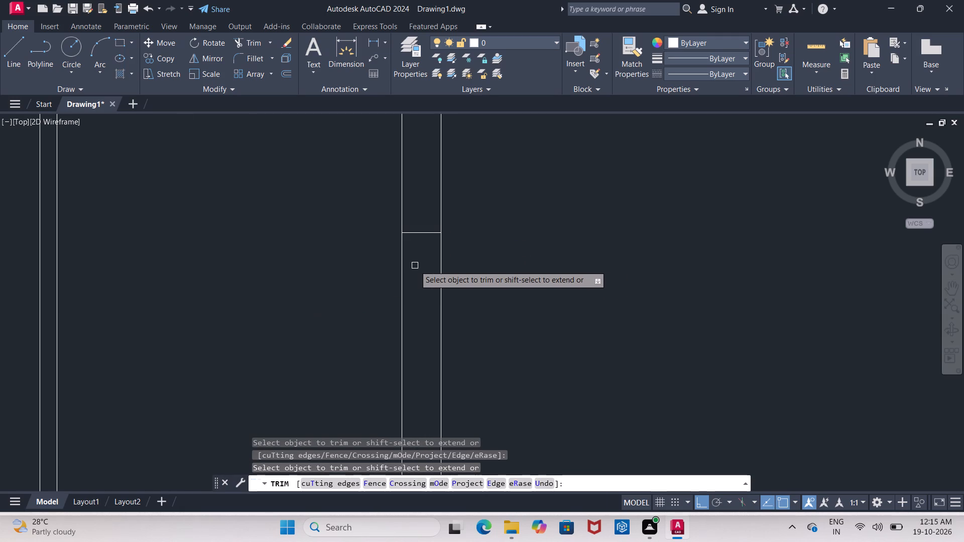
{"action": "key", "text": "space"}
{"action": "key", "text": "Escape"}
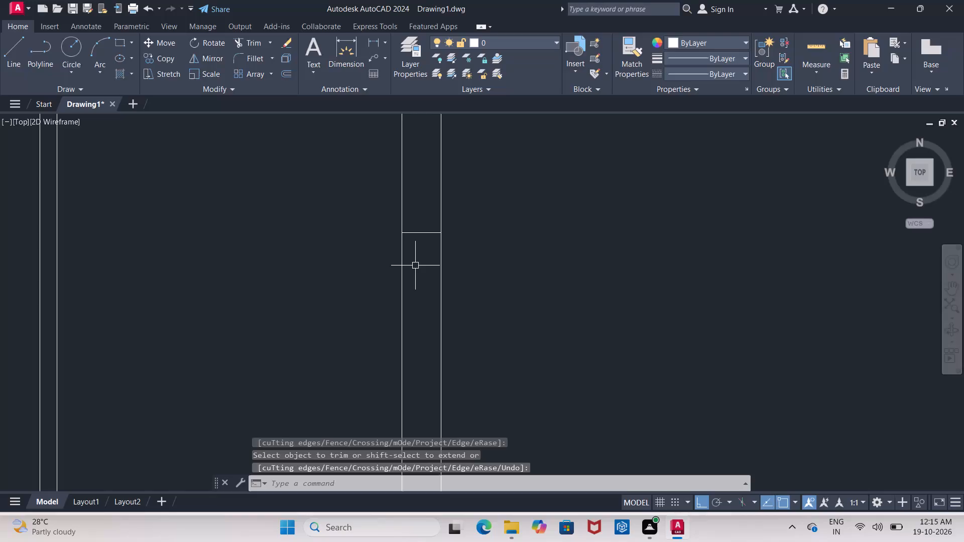
Offset the middle room's short cross line 1'8" both upward and downward within the right wall.
{"action": "key", "text": "o"}
{"action": "key", "text": "Return"}
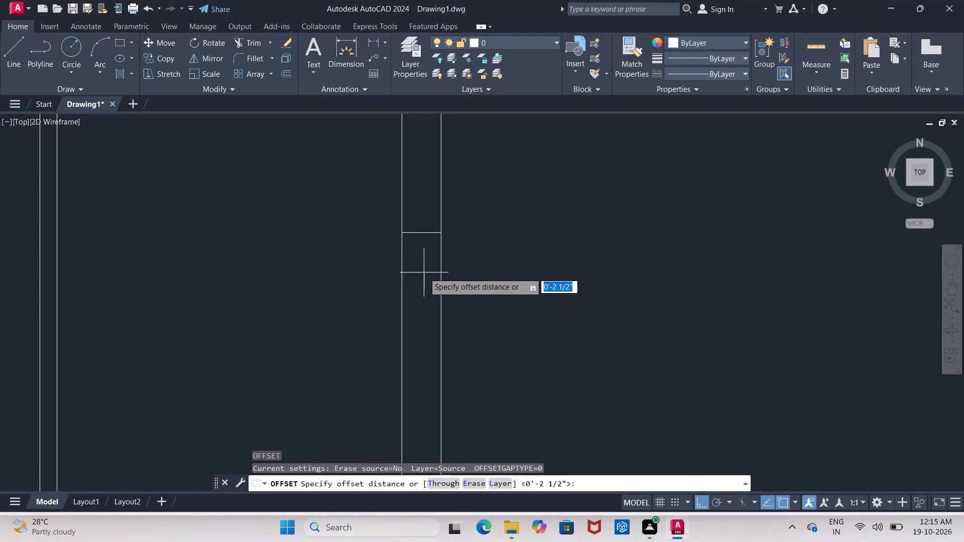
{"action": "type", "text": "1'"}
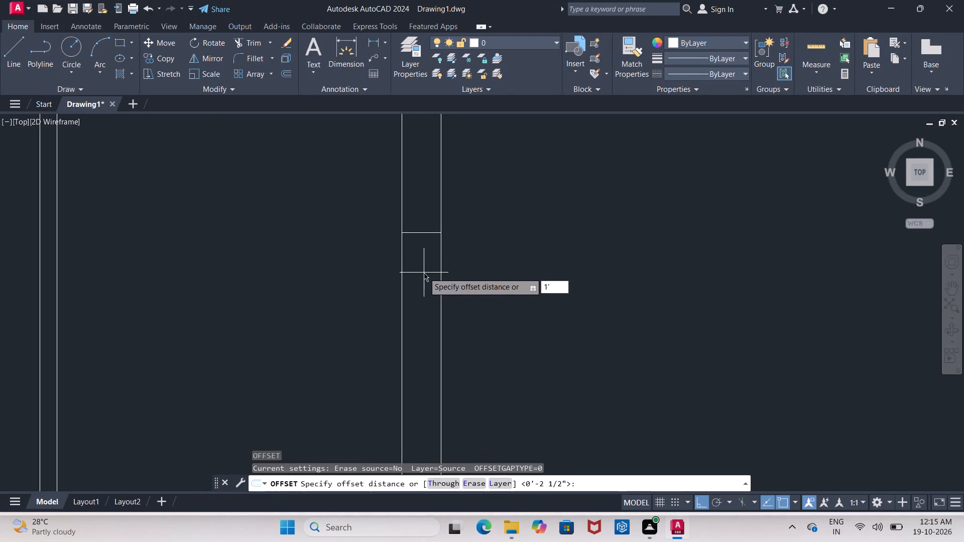
{"action": "type", "text": "8\""}
{"action": "key", "text": "Return"}
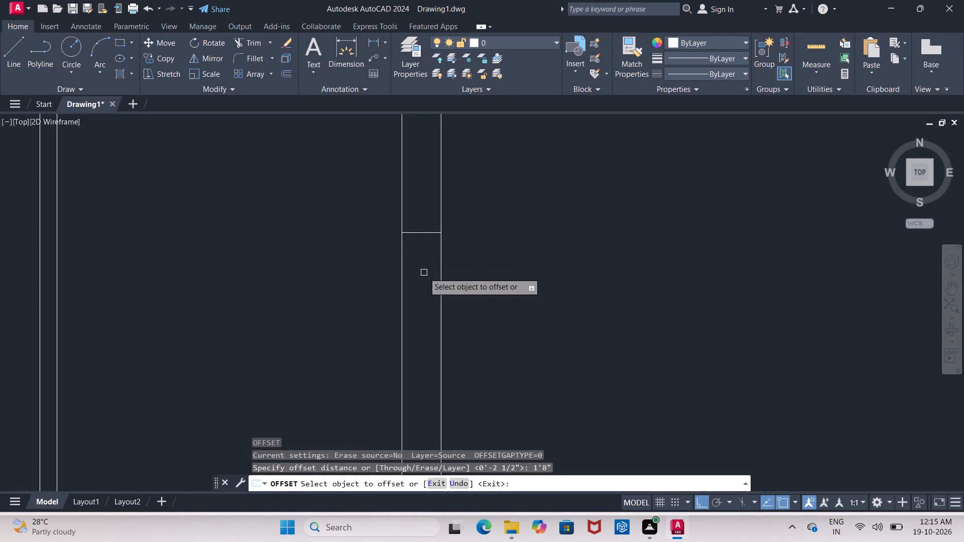
{"action": "left_click", "coordinate": [418, 234]}
{"action": "left_click", "coordinate": [429, 200]}
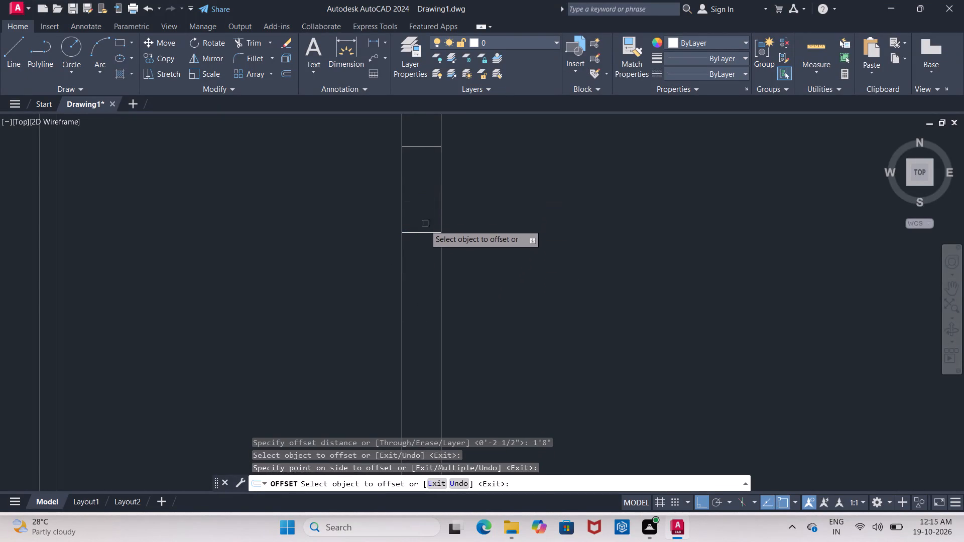
{"action": "left_click", "coordinate": [423, 231]}
{"action": "left_click", "coordinate": [416, 292]}
{"action": "scroll", "coordinate": [416, 292], "scroll_direction": "down", "scroll_amount": 1}
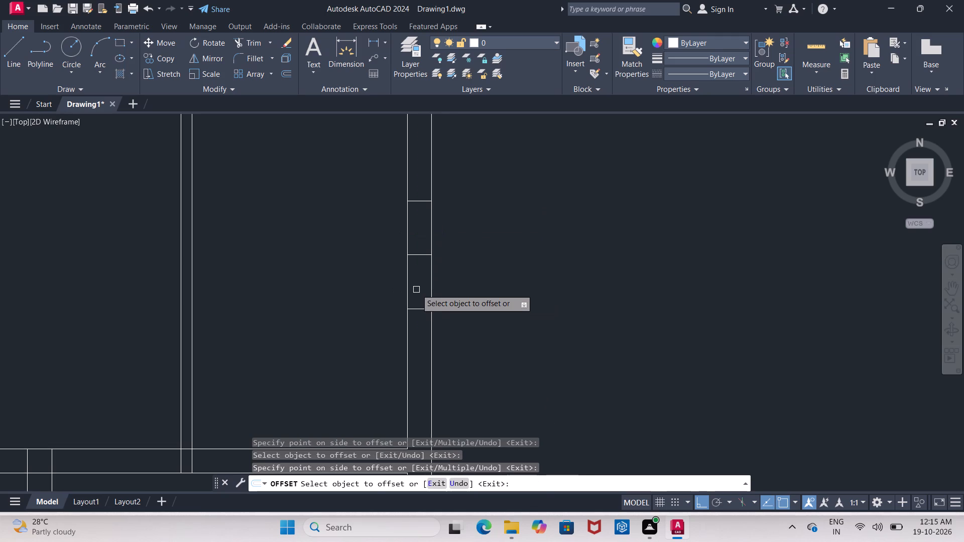
{"action": "key", "text": "Escape"}
Erase the middle short line in the middle room's right wall, keeping the lines above and below it.
{"action": "left_click", "coordinate": [423, 255]}
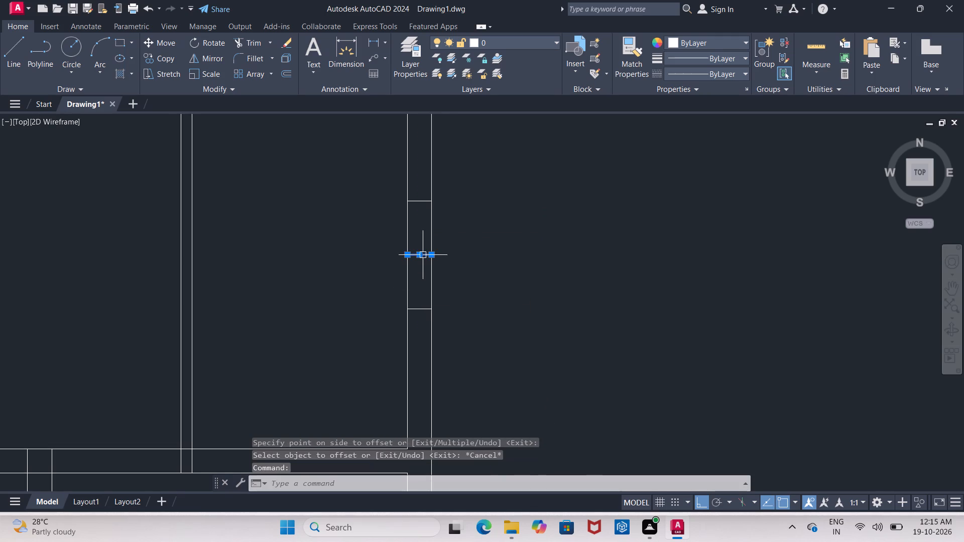
{"action": "key", "text": "Delete"}
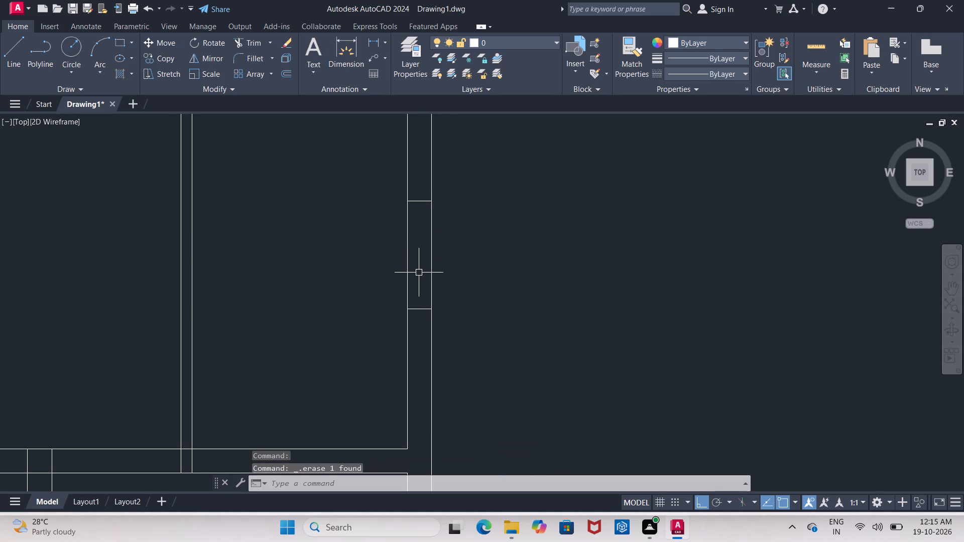
Draw a horizontal line from the midpoint of the top room's right inner wall line out past the outer wall line.
{"action": "scroll", "coordinate": [419, 273], "scroll_direction": "down", "scroll_amount": 3}
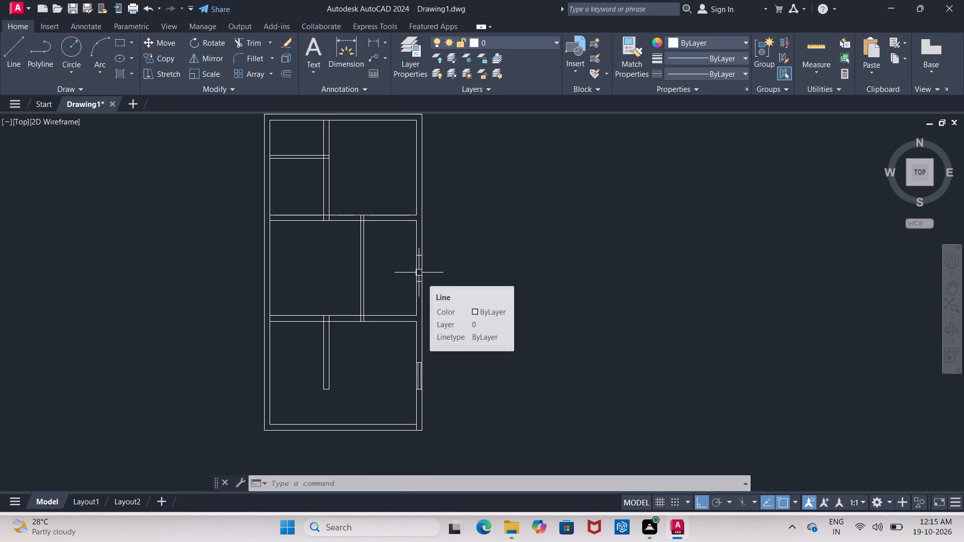
{"action": "middle_click_drag", "start_coordinate": [405, 169], "coordinate": [391, 217]}
{"action": "scroll", "coordinate": [391, 218], "scroll_direction": "up", "scroll_amount": 2}
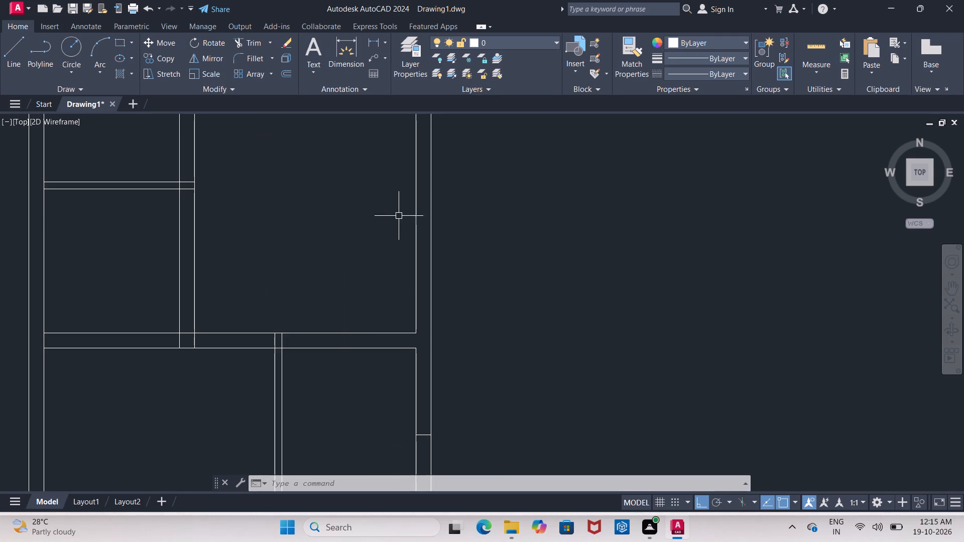
{"action": "left_click", "coordinate": [8, 51]}
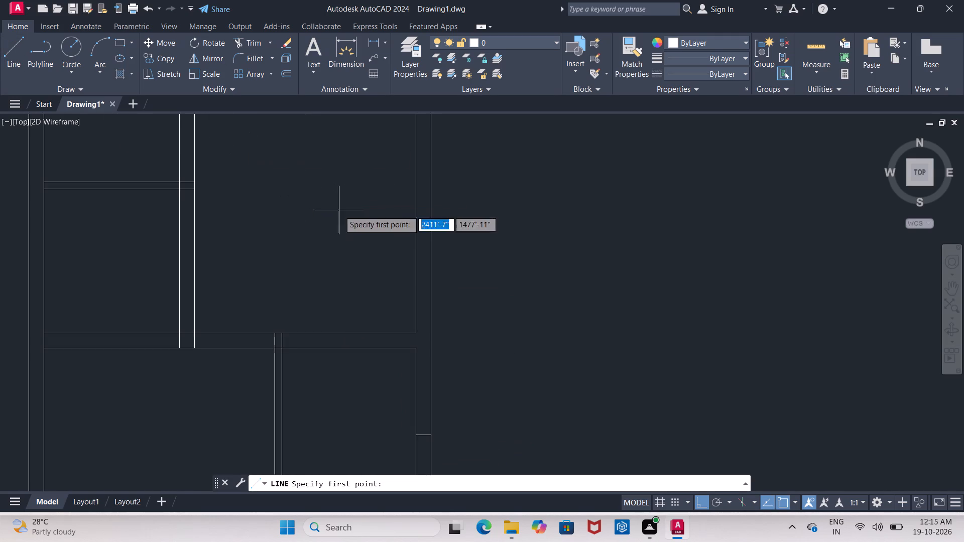
{"action": "middle_click_drag", "start_coordinate": [339, 210], "coordinate": [294, 270]}
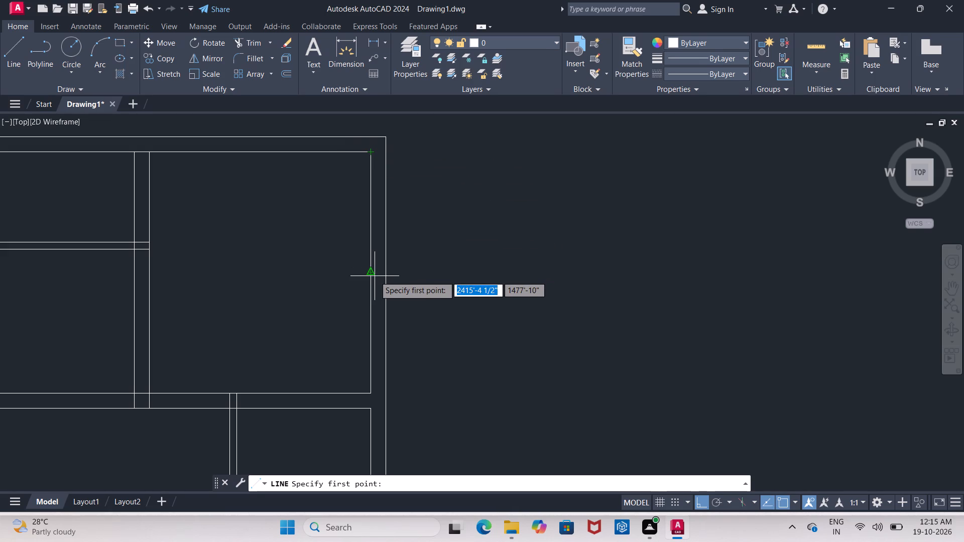
{"action": "scroll", "coordinate": [371, 276], "scroll_direction": "up", "scroll_amount": 3}
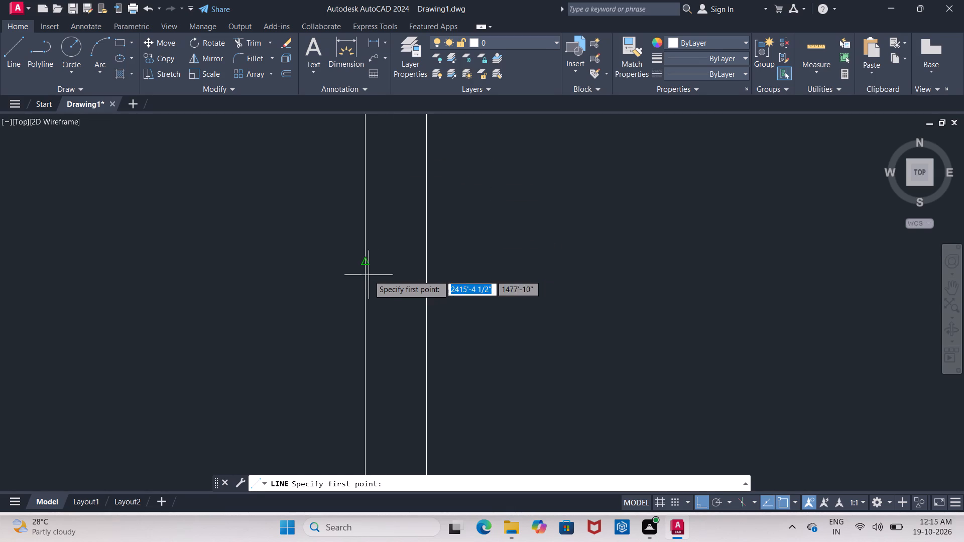
{"action": "left_click", "coordinate": [364, 261]}
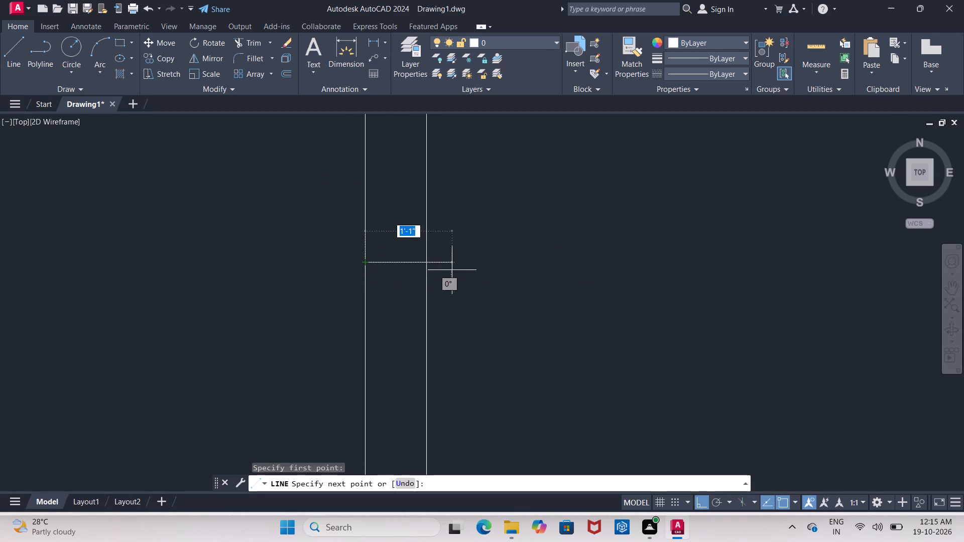
{"action": "left_click", "coordinate": [456, 271]}
{"action": "key", "text": "Escape"}
Trim the part of the top room's cross line that extends outside the right outer wall.
{"action": "type", "text": "TR"}
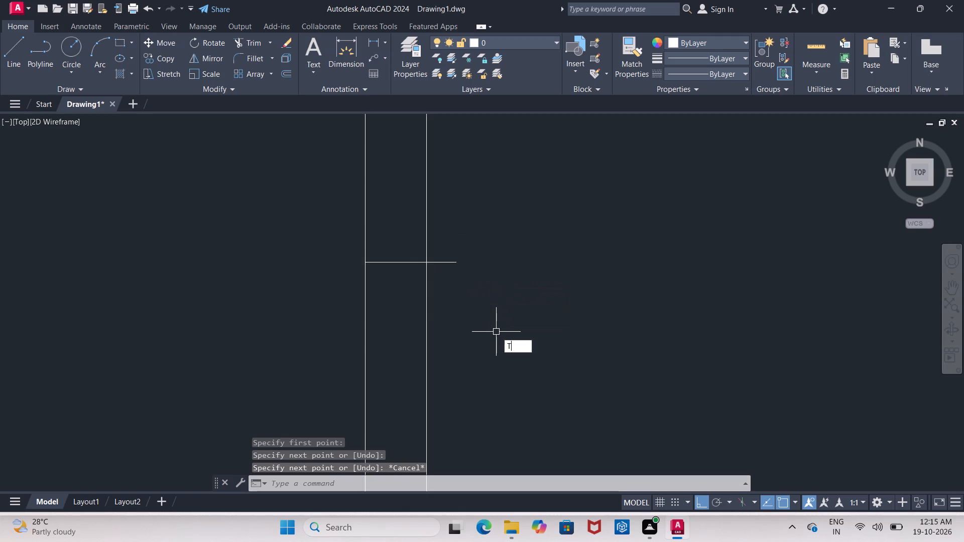
{"action": "key", "text": "space"}
{"action": "key", "text": "space"}
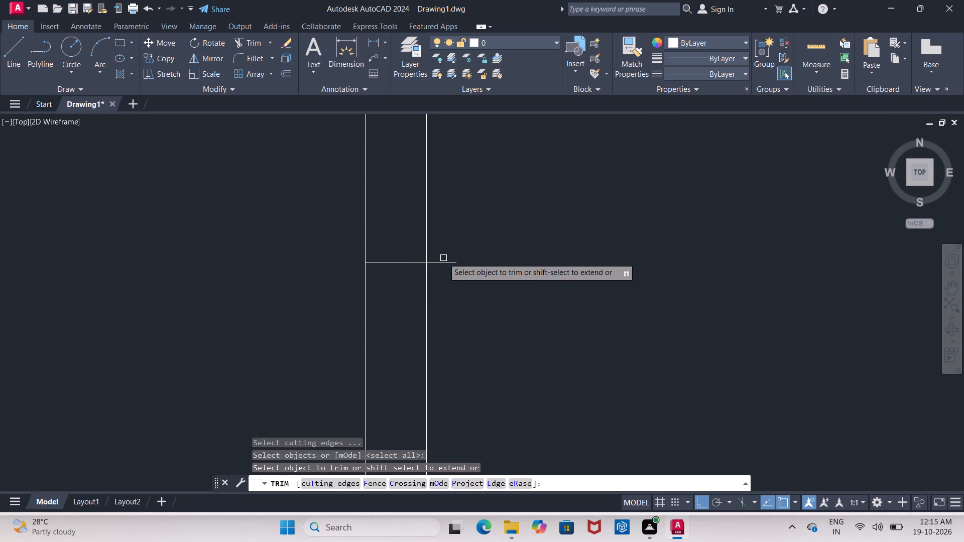
{"action": "left_click", "coordinate": [443, 259]}
{"action": "scroll", "coordinate": [443, 259], "scroll_direction": "down", "scroll_amount": 3}
{"action": "middle_click_drag", "start_coordinate": [472, 268], "coordinate": [466, 266]}
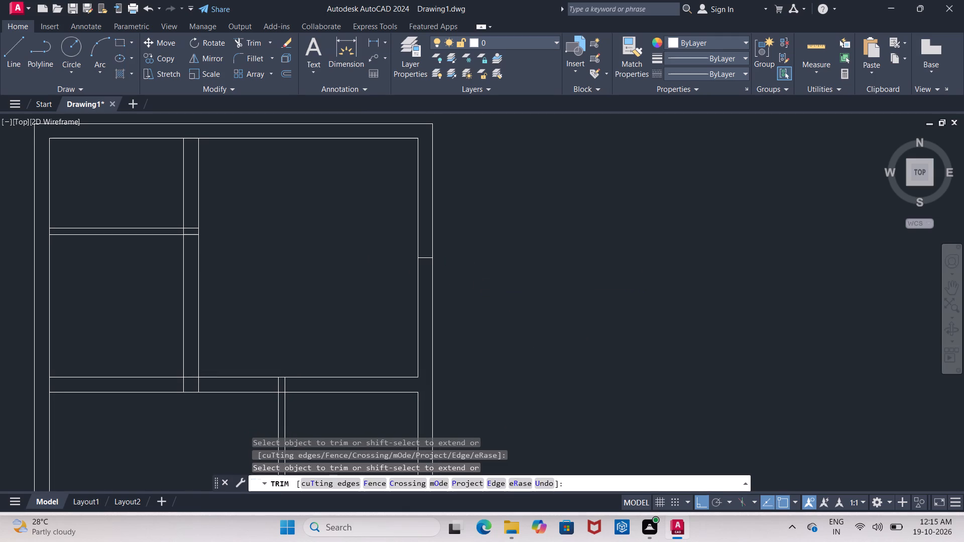
{"action": "key", "text": "Escape"}
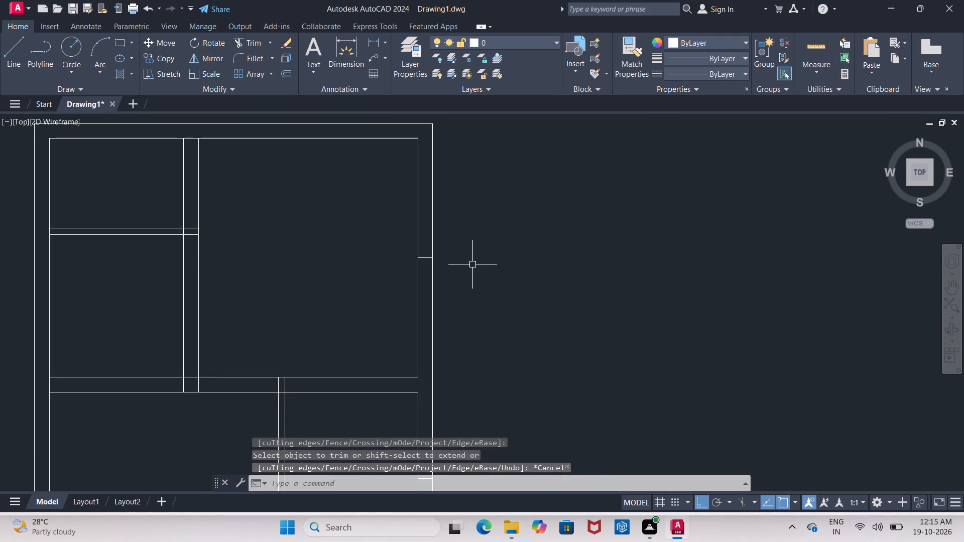
Offset the top room's short cross line 2' both upward and downward within the right wall.
{"action": "key", "text": "o"}
{"action": "key", "text": "Return"}
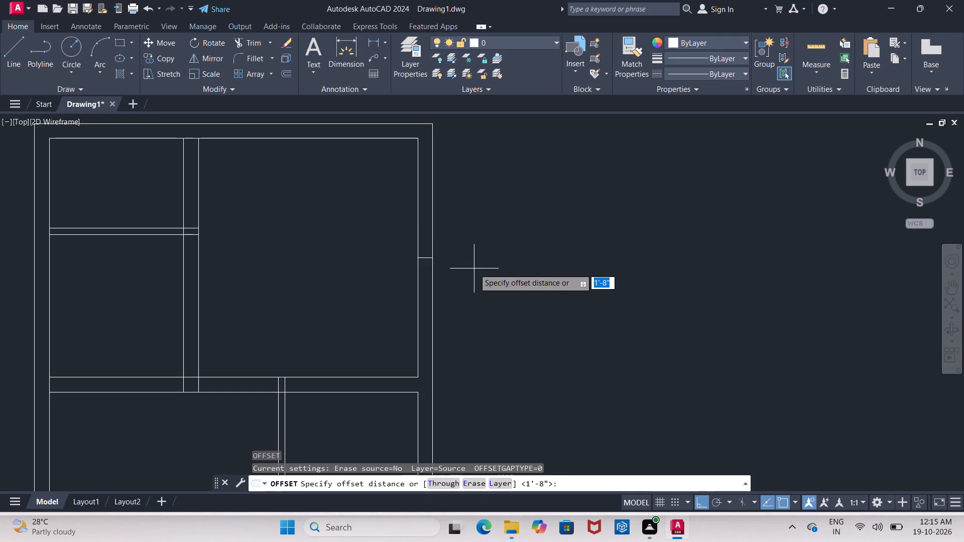
{"action": "key", "text": "Return"}
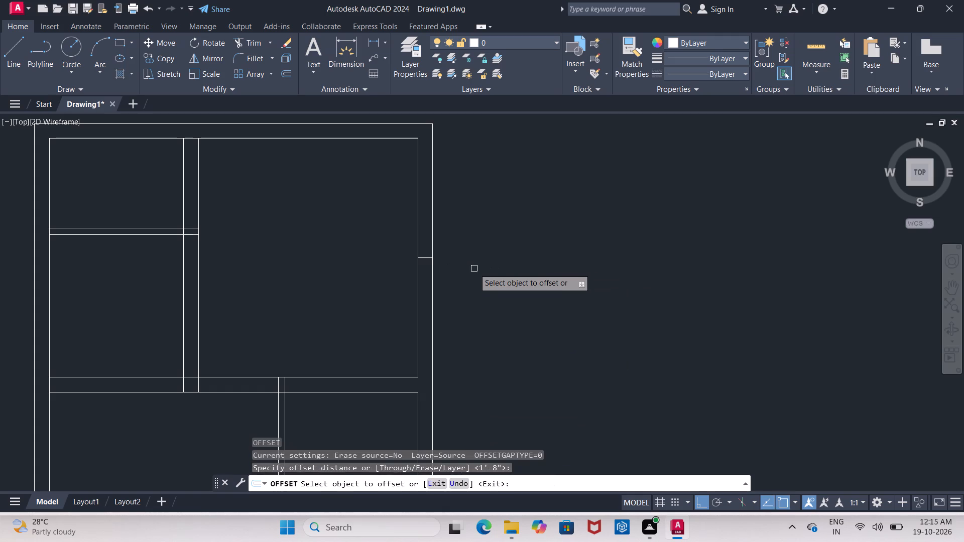
{"action": "key", "text": "Return"}
{"action": "key", "text": "Return"}
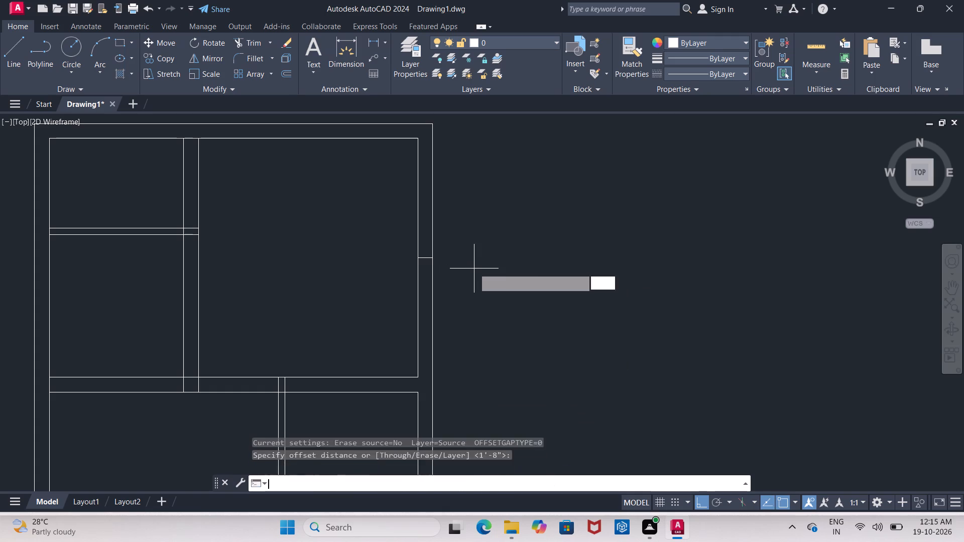
{"action": "type", "text": "2'"}
{"action": "key", "text": "Return"}
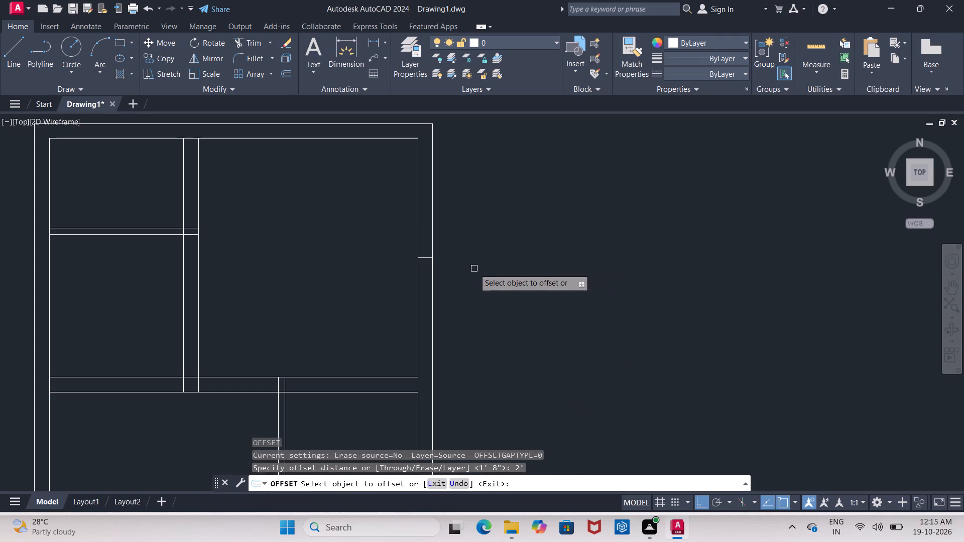
{"action": "scroll", "coordinate": [447, 279], "scroll_direction": "up", "scroll_amount": 1}
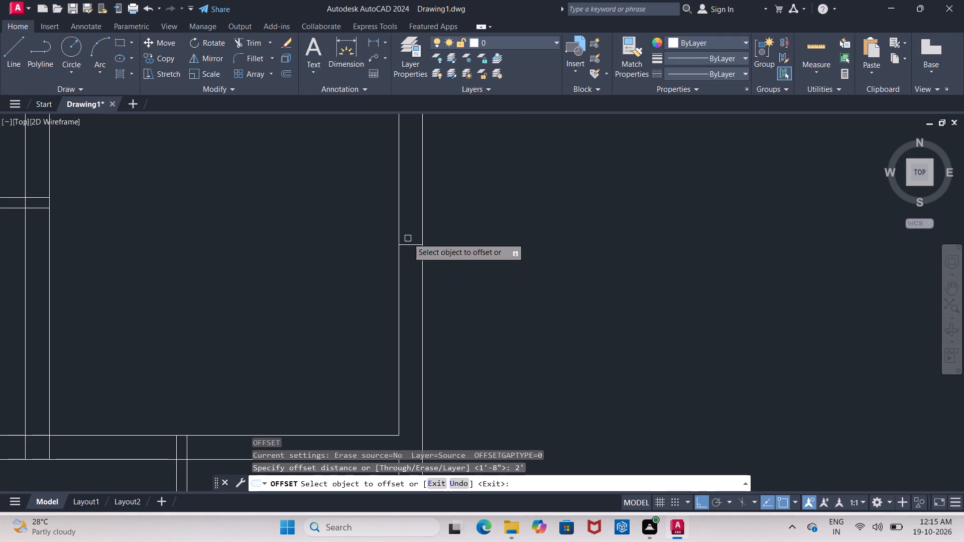
{"action": "left_click", "coordinate": [409, 242]}
{"action": "left_click", "coordinate": [409, 195]}
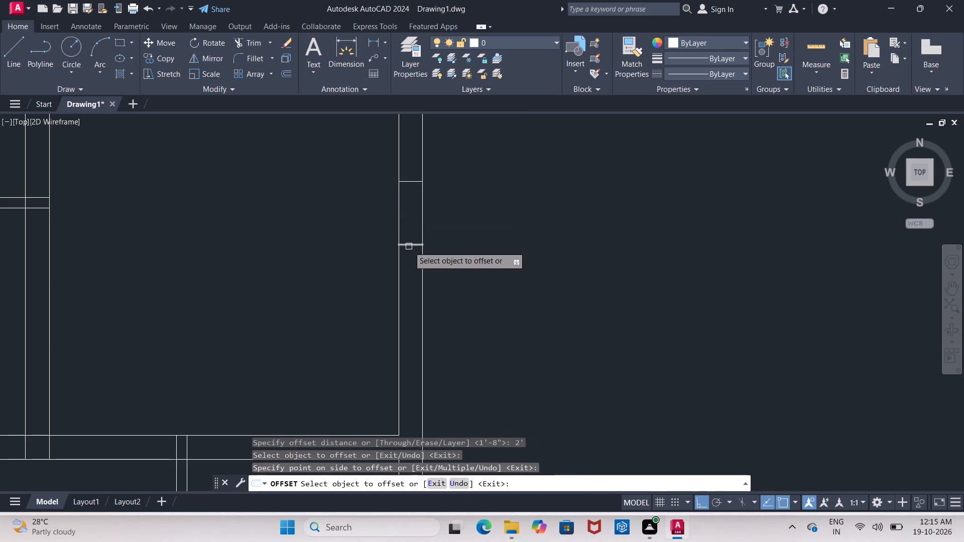
{"action": "left_click", "coordinate": [409, 246]}
{"action": "left_click", "coordinate": [411, 314]}
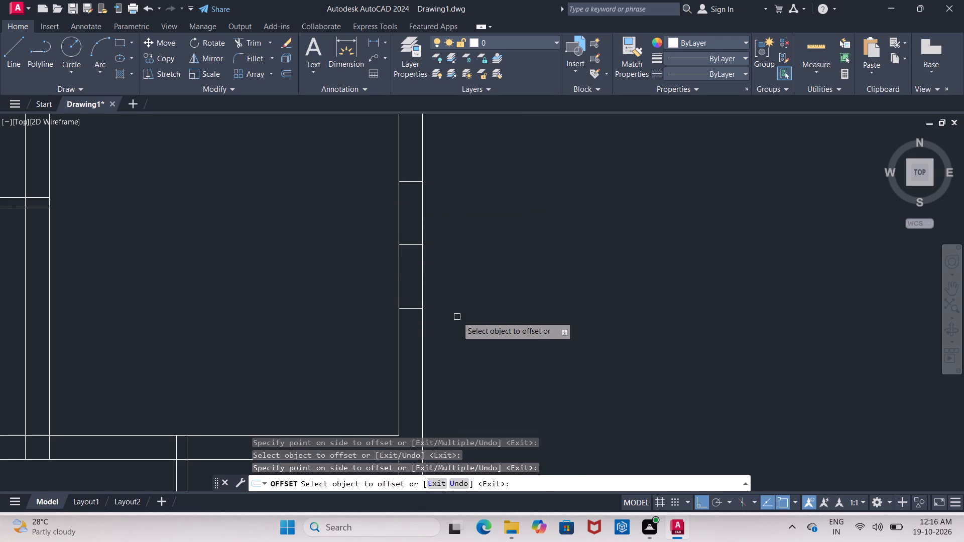
{"action": "key", "text": "Escape"}
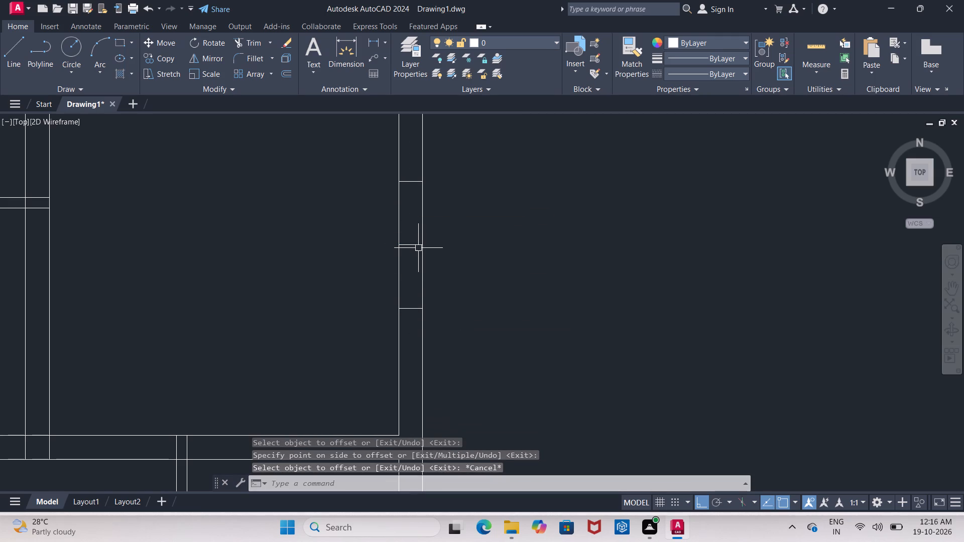
Erase the middle short line in the top room's right wall, keeping the lines above and below it.
{"action": "left_click", "coordinate": [414, 243]}
{"action": "key", "text": "Delete"}
Offset the middle room's right inner and outer wall lines 2.25" into the wall thickness.
{"action": "scroll", "coordinate": [452, 284], "scroll_direction": "down", "scroll_amount": 3}
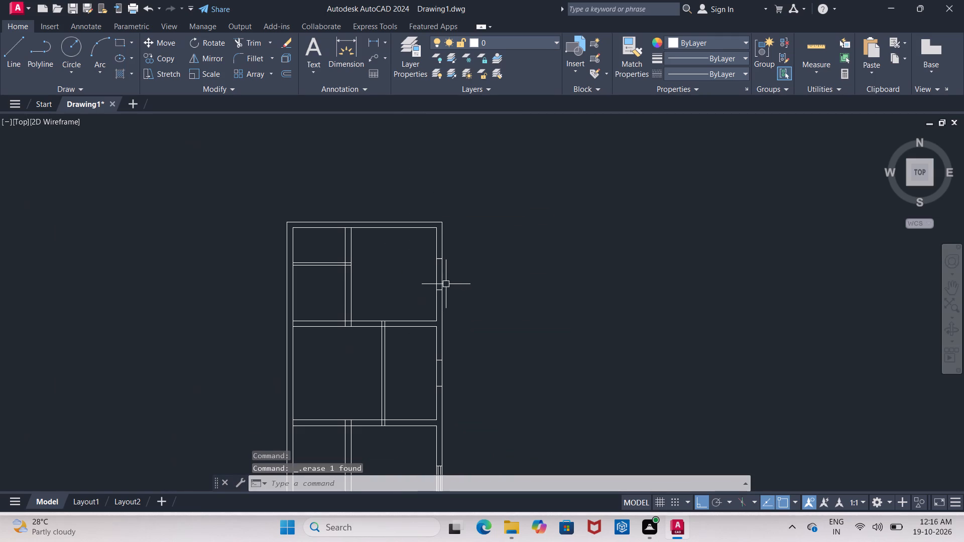
{"action": "middle_click_drag", "start_coordinate": [469, 303], "coordinate": [480, 263]}
{"action": "middle_click_drag", "start_coordinate": [477, 375], "coordinate": [481, 282]}
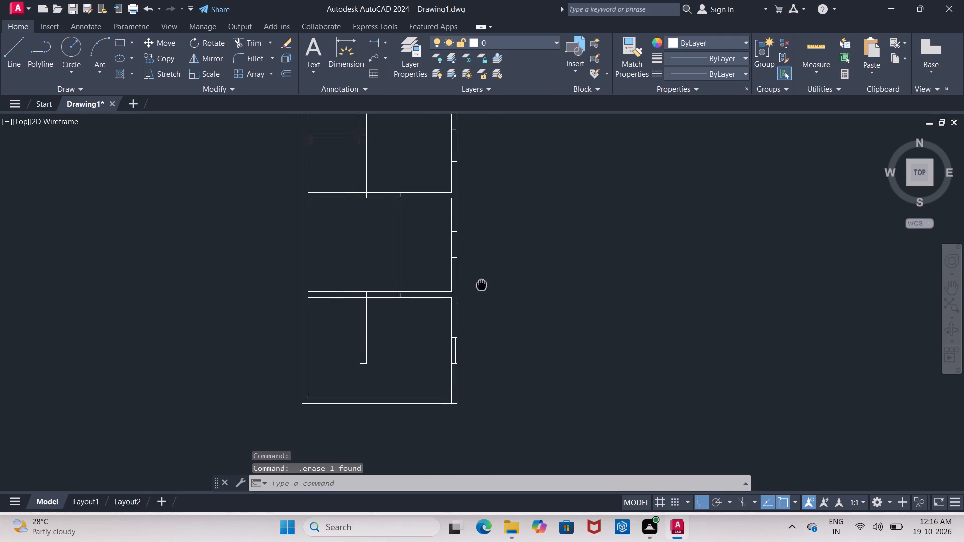
{"action": "middle_click_drag", "start_coordinate": [481, 282], "coordinate": [482, 281]}
{"action": "key", "text": "Escape"}
{"action": "key", "text": "o"}
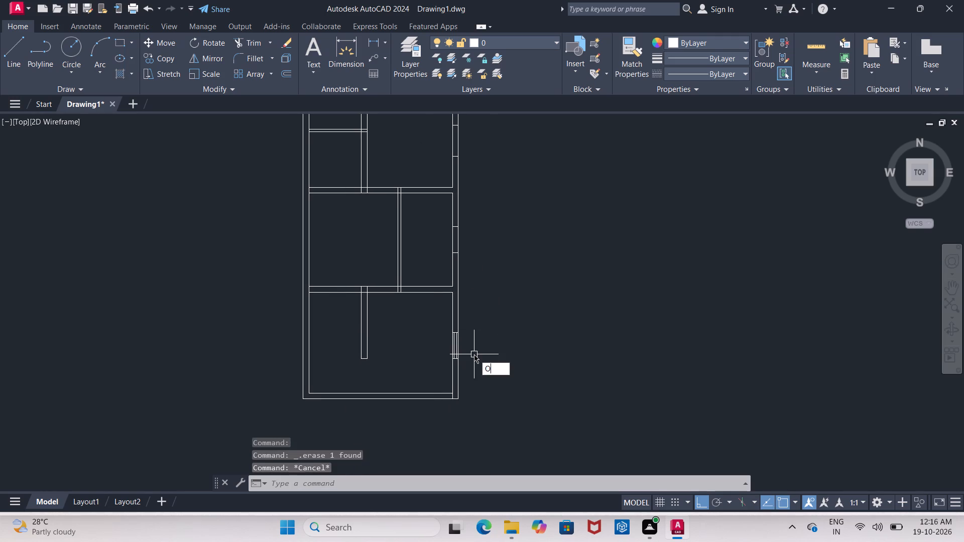
{"action": "key", "text": "Return"}
{"action": "type", "text": "2.25\""}
{"action": "key", "text": "Return"}
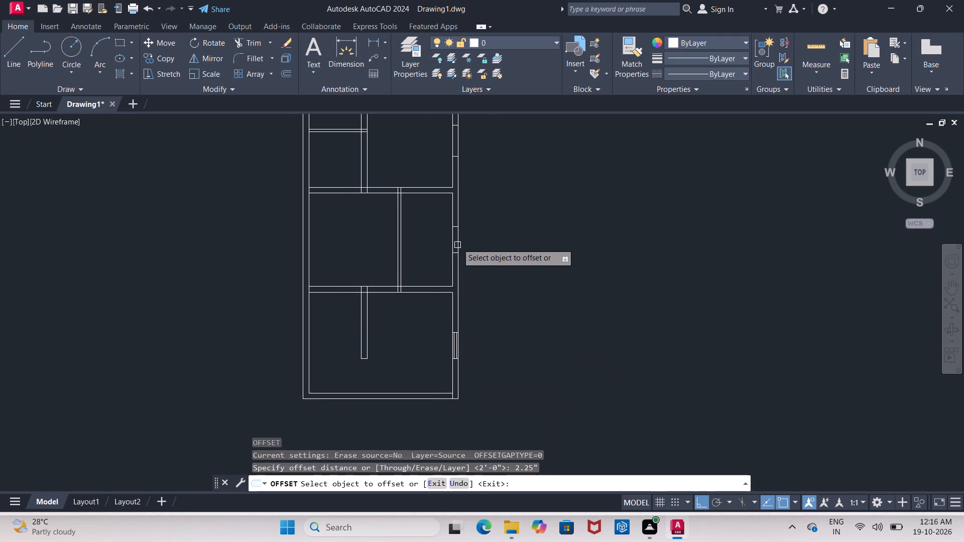
{"action": "scroll", "coordinate": [454, 227], "scroll_direction": "up", "scroll_amount": 2}
{"action": "scroll", "coordinate": [436, 277], "scroll_direction": "up", "scroll_amount": 1}
{"action": "left_click", "coordinate": [450, 265]}
{"action": "left_click", "coordinate": [461, 264]}
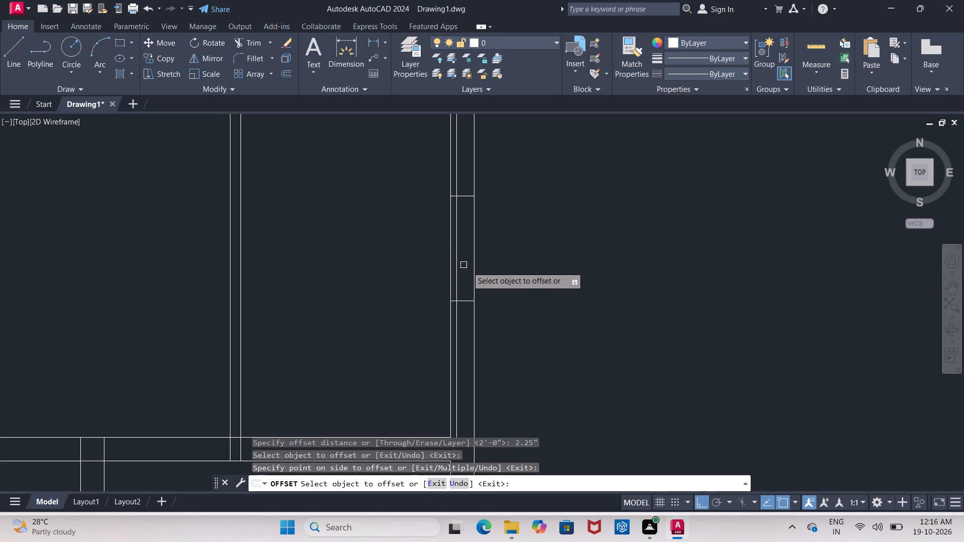
{"action": "scroll", "coordinate": [481, 285], "scroll_direction": "up", "scroll_amount": 2}
{"action": "left_click", "coordinate": [456, 268]}
{"action": "left_click", "coordinate": [460, 275]}
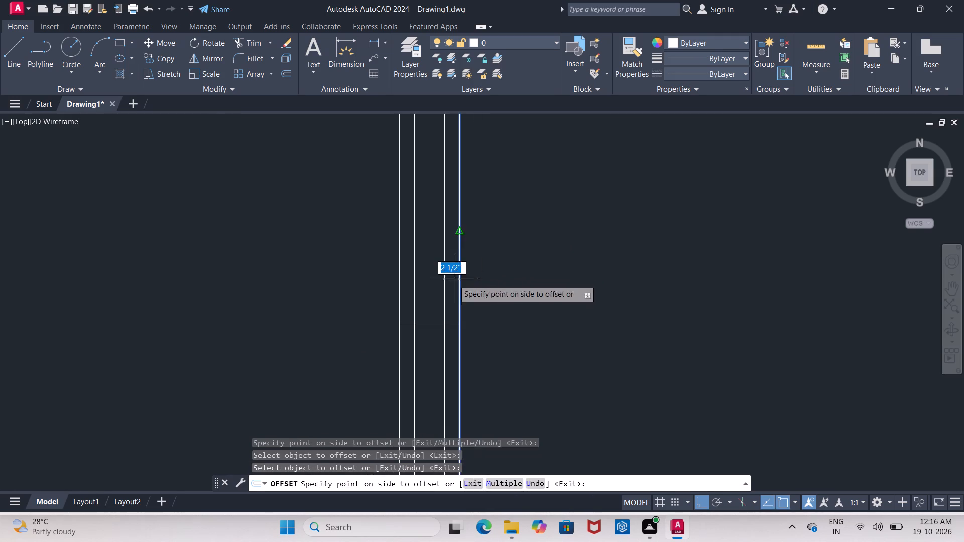
{"action": "left_click", "coordinate": [446, 283]}
{"action": "key", "text": "Escape"}
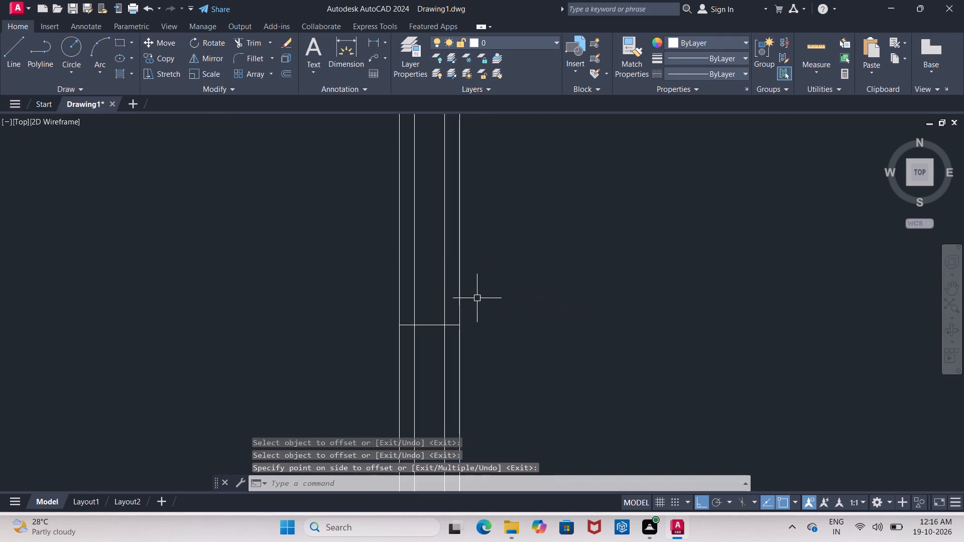
Trim the two offset lines below the window's lower cross line in the middle room's right wall.
{"action": "key", "text": "r"}
{"action": "key", "text": "Escape"}
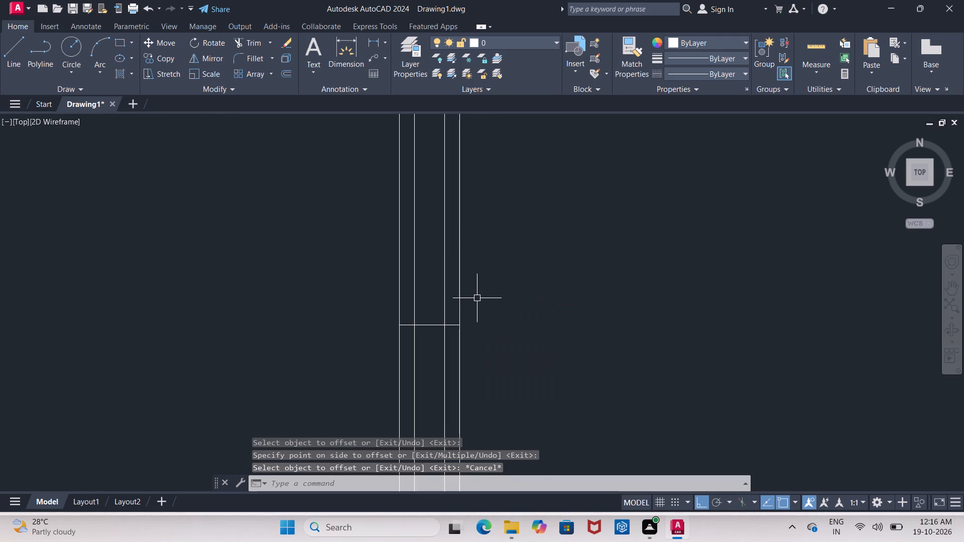
{"action": "type", "text": "TR"}
{"action": "key", "text": "space"}
{"action": "key", "text": "space"}
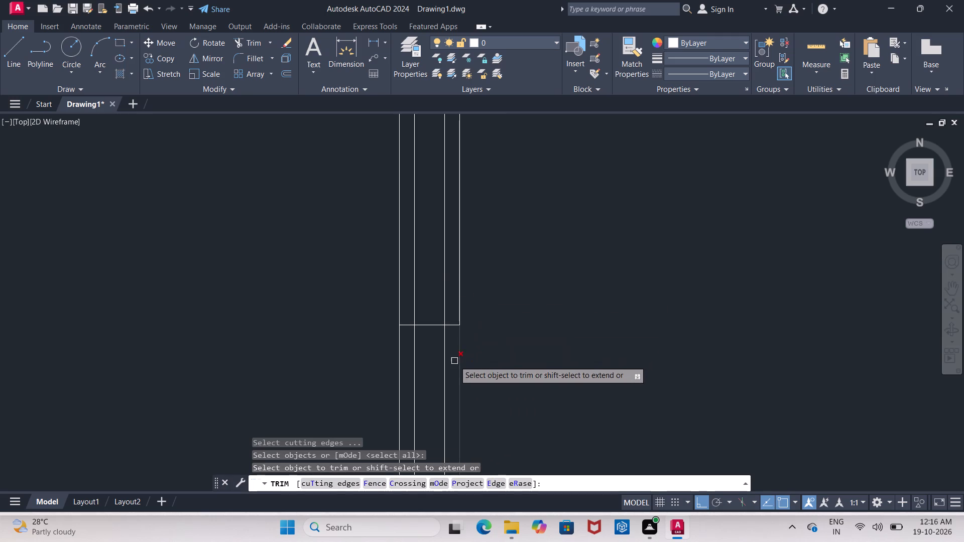
{"action": "middle_click_drag", "start_coordinate": [449, 362], "coordinate": [449, 260]}
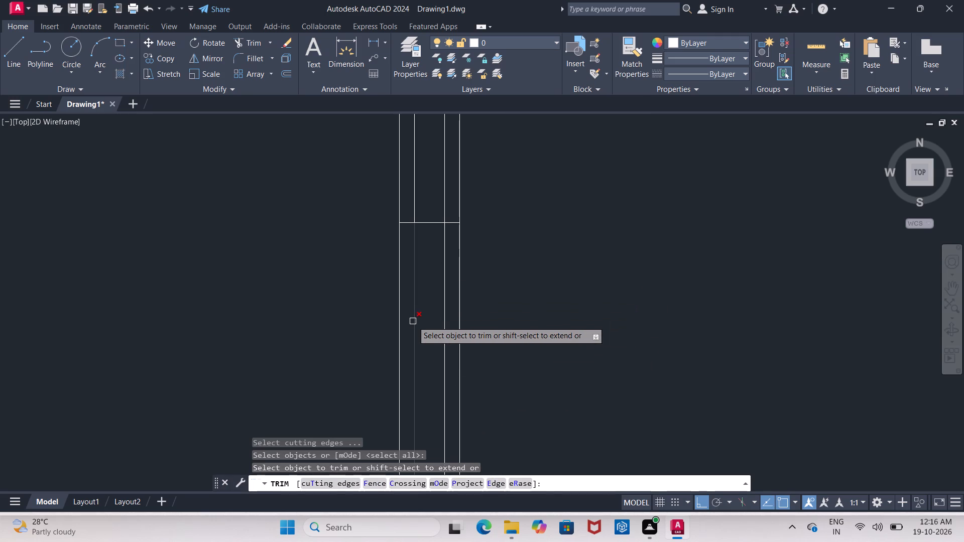
{"action": "left_click", "coordinate": [413, 321]}
{"action": "left_click", "coordinate": [446, 325]}
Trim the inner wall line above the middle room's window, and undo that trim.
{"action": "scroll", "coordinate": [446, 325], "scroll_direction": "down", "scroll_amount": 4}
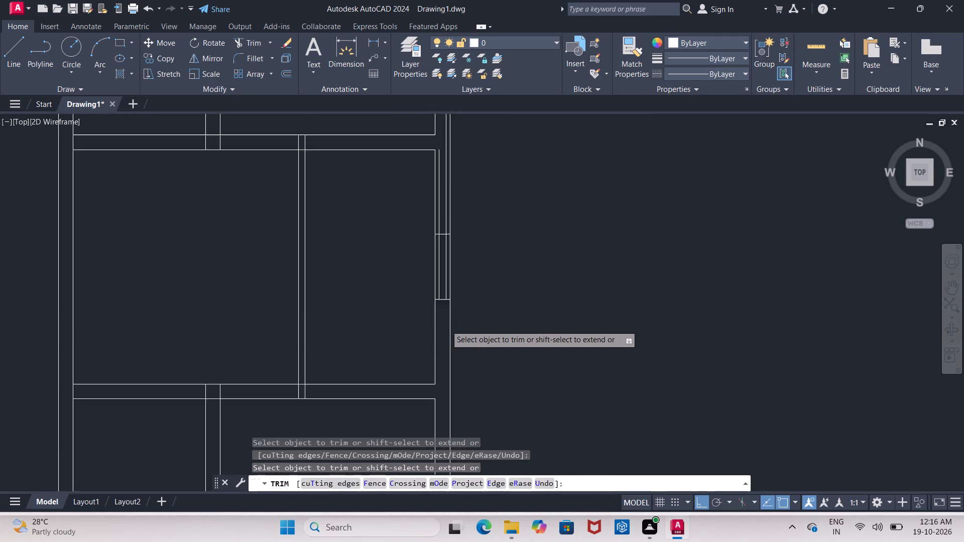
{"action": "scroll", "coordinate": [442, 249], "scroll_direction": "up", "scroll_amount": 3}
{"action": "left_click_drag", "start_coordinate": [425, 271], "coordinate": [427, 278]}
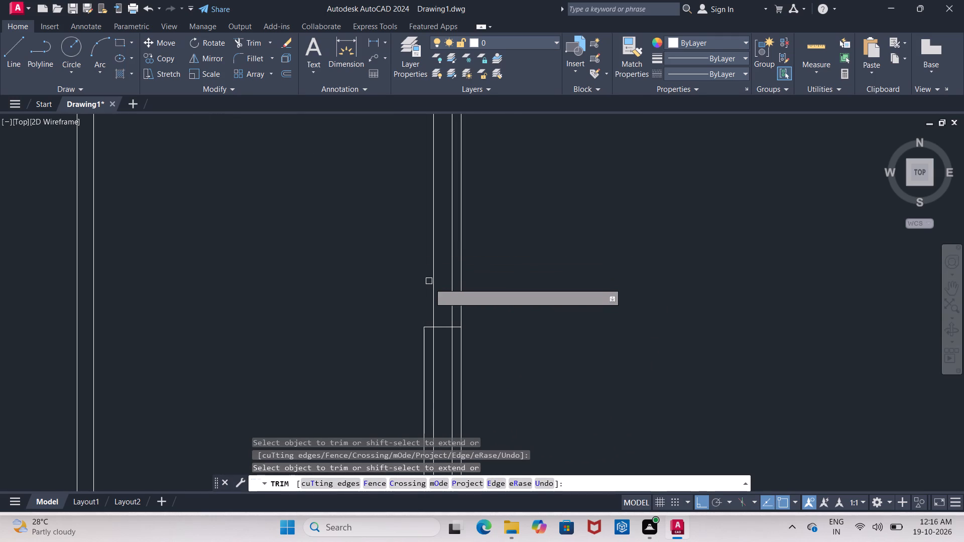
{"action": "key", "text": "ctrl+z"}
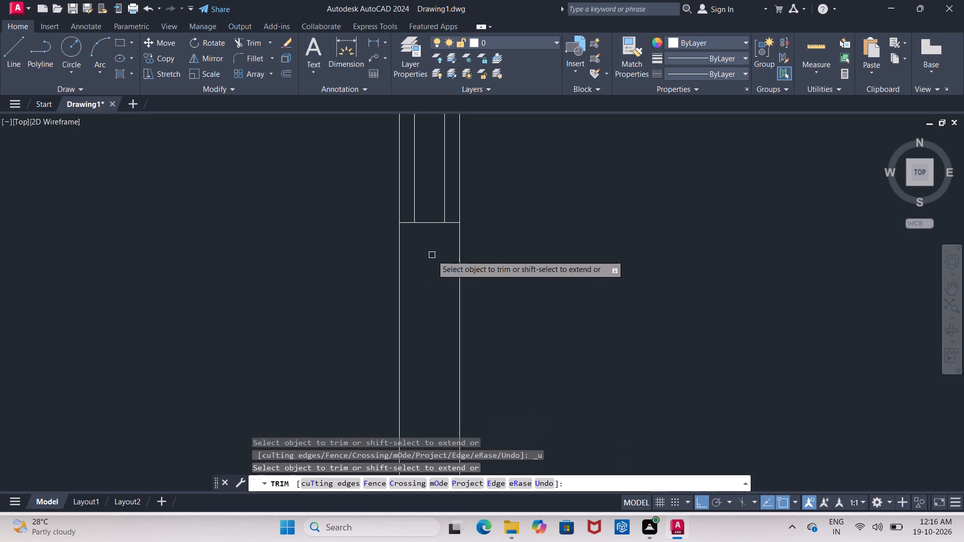
Trim the two offset lines above the window's upper cross line in the middle room's right wall.
{"action": "scroll", "coordinate": [432, 255], "scroll_direction": "down", "scroll_amount": 2}
{"action": "middle_click_drag", "start_coordinate": [423, 177], "coordinate": [410, 313]}
{"action": "scroll", "coordinate": [423, 177], "scroll_direction": "down", "scroll_amount": 1}
{"action": "scroll", "coordinate": [418, 270], "scroll_direction": "up", "scroll_amount": 3}
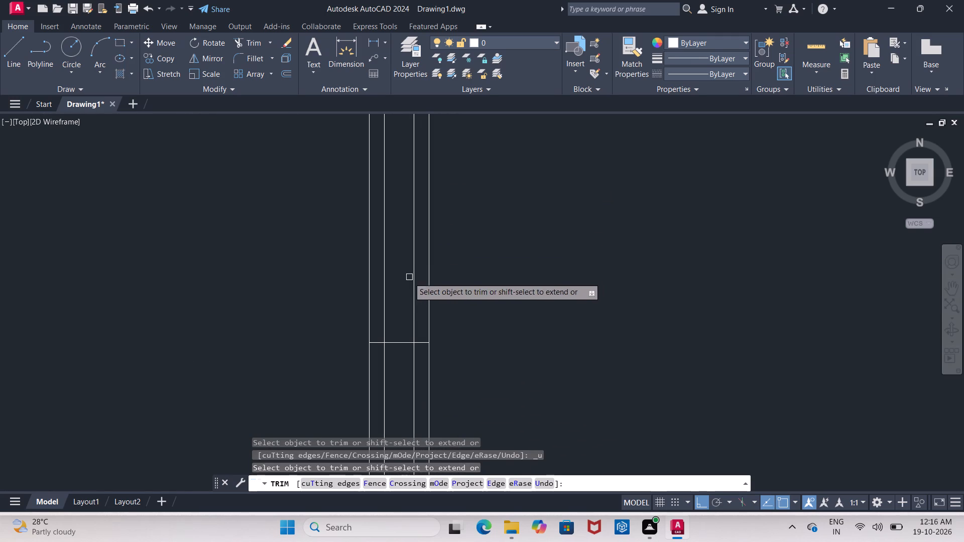
{"action": "left_click", "coordinate": [382, 310]}
{"action": "left_click", "coordinate": [410, 310]}
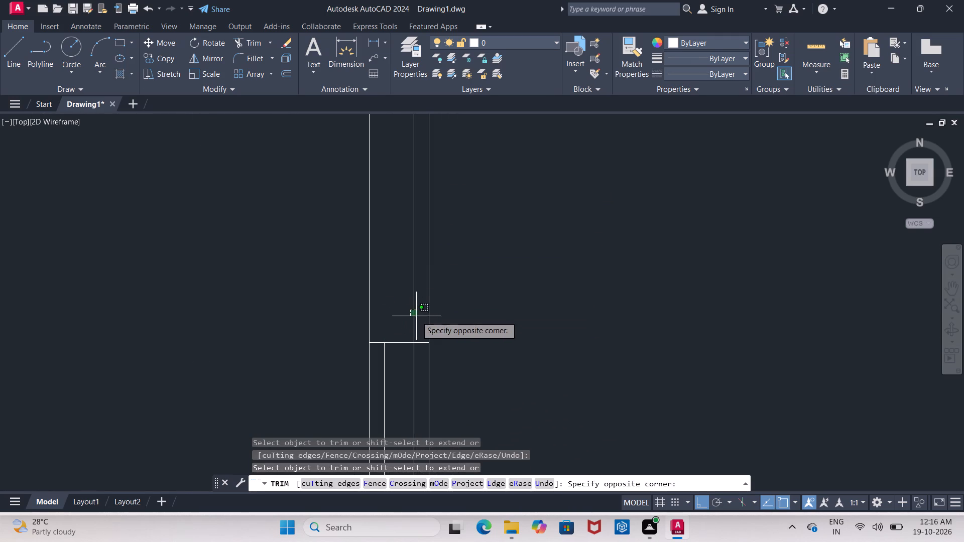
{"action": "left_click", "coordinate": [416, 316]}
{"action": "scroll", "coordinate": [416, 316], "scroll_direction": "down", "scroll_amount": 6}
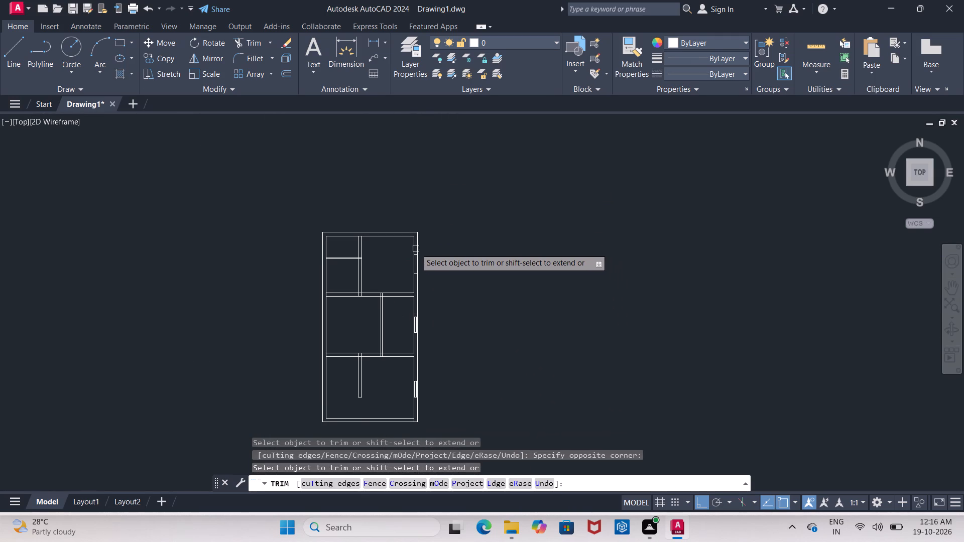
{"action": "scroll", "coordinate": [416, 248], "scroll_direction": "up", "scroll_amount": 4}
{"action": "key", "text": "Escape"}
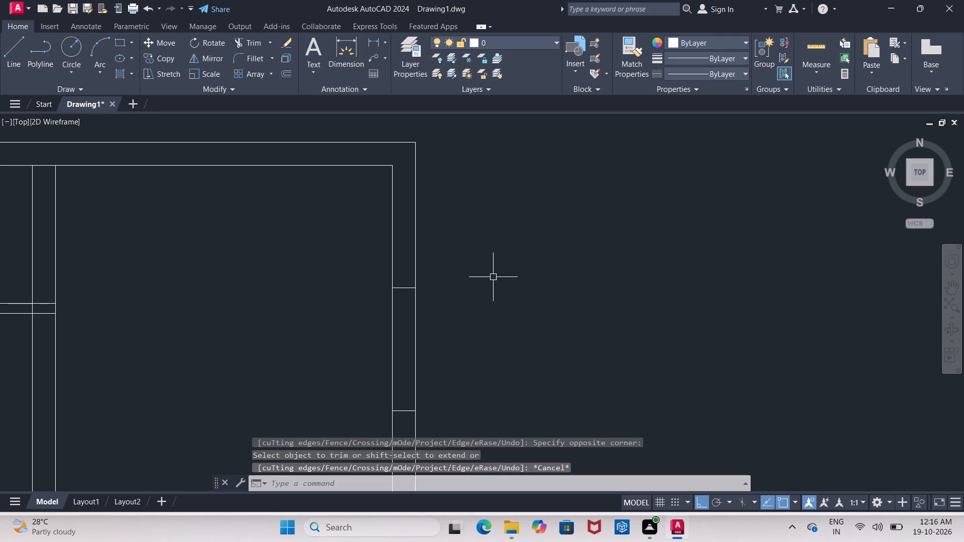
Offset the top room's right inner and outer wall lines 2.25" into the wall thickness.
{"action": "key", "text": "o"}
{"action": "key", "text": "Return"}
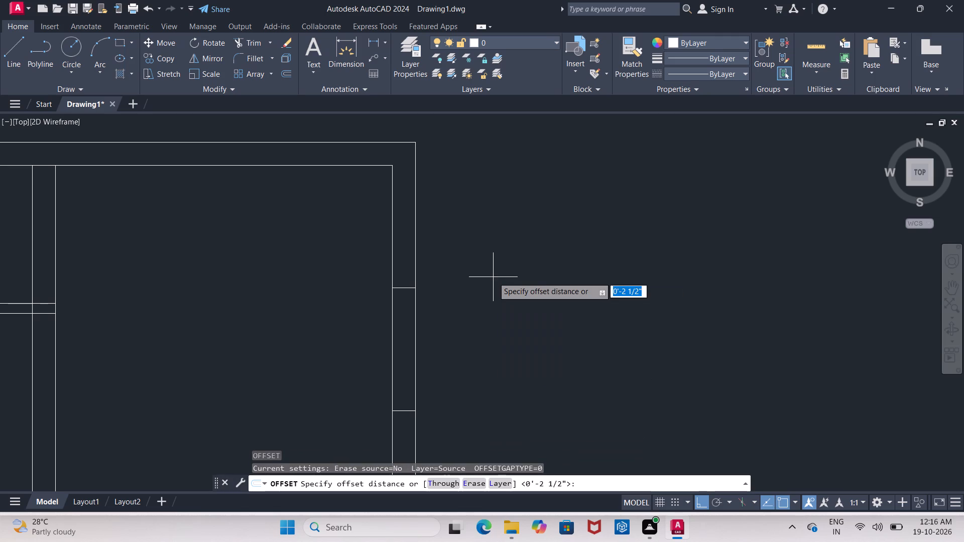
{"action": "type", "text": "2.25\""}
{"action": "key", "text": "Return"}
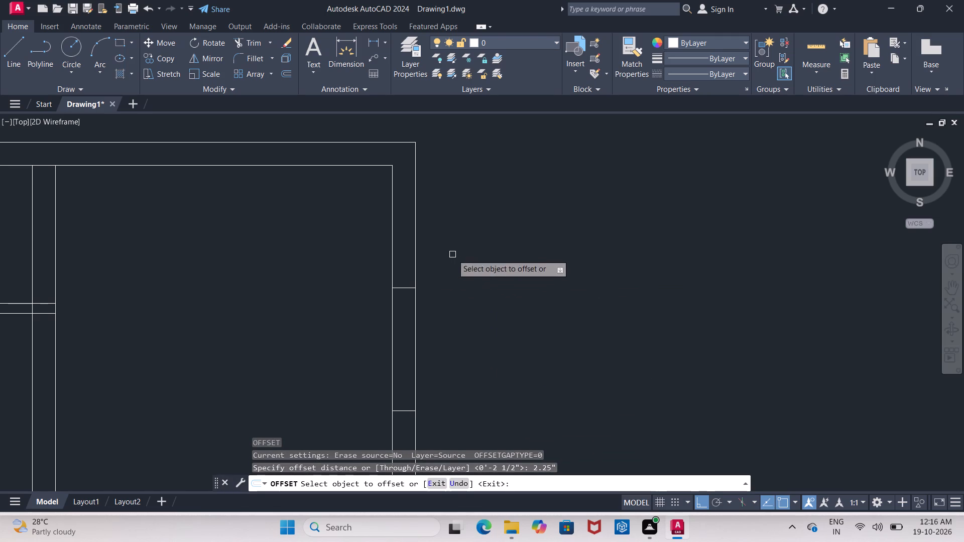
{"action": "left_click_drag", "start_coordinate": [392, 332], "coordinate": [394, 341]}
{"action": "left_click", "coordinate": [408, 363]}
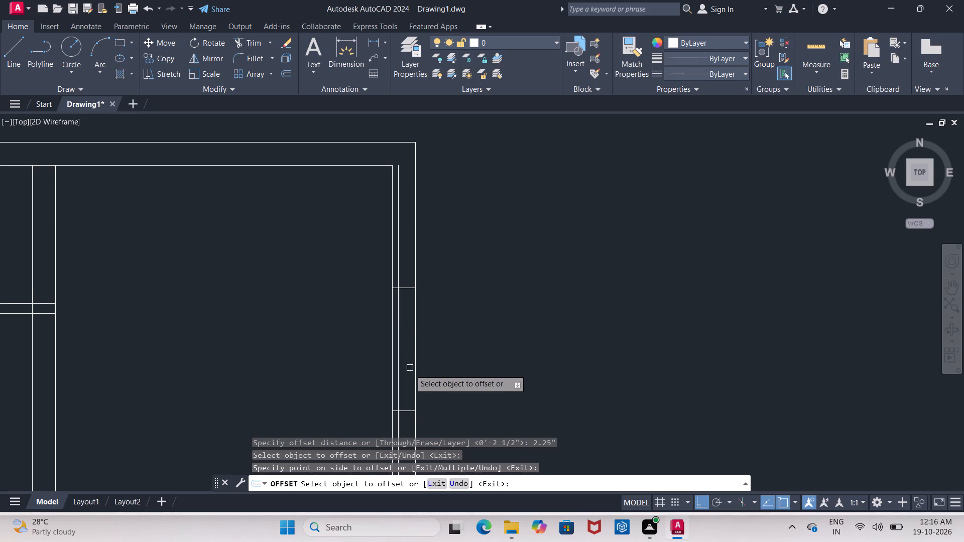
{"action": "middle_click_drag", "start_coordinate": [425, 329], "coordinate": [449, 257]}
{"action": "scroll", "coordinate": [443, 333], "scroll_direction": "up", "scroll_amount": 2}
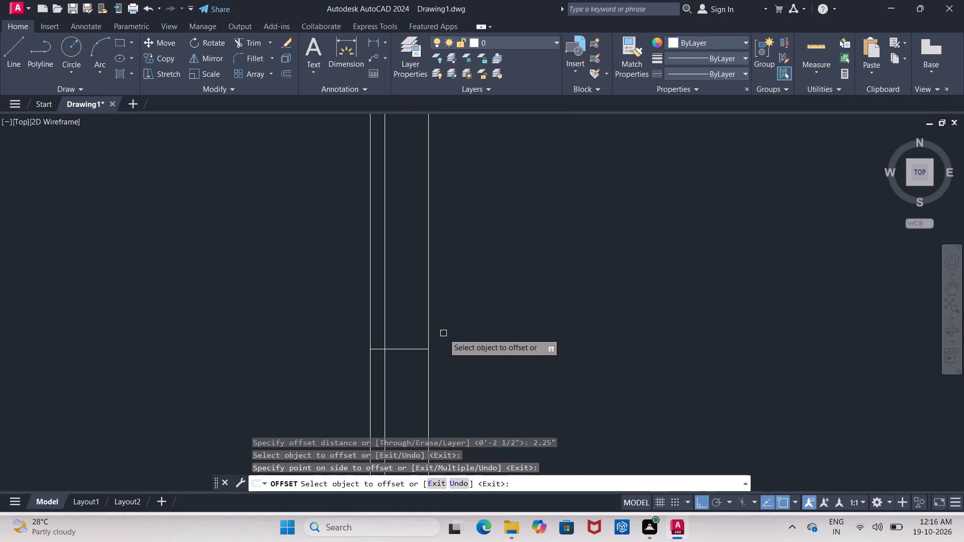
{"action": "left_click", "coordinate": [427, 323]}
{"action": "left_click", "coordinate": [404, 318]}
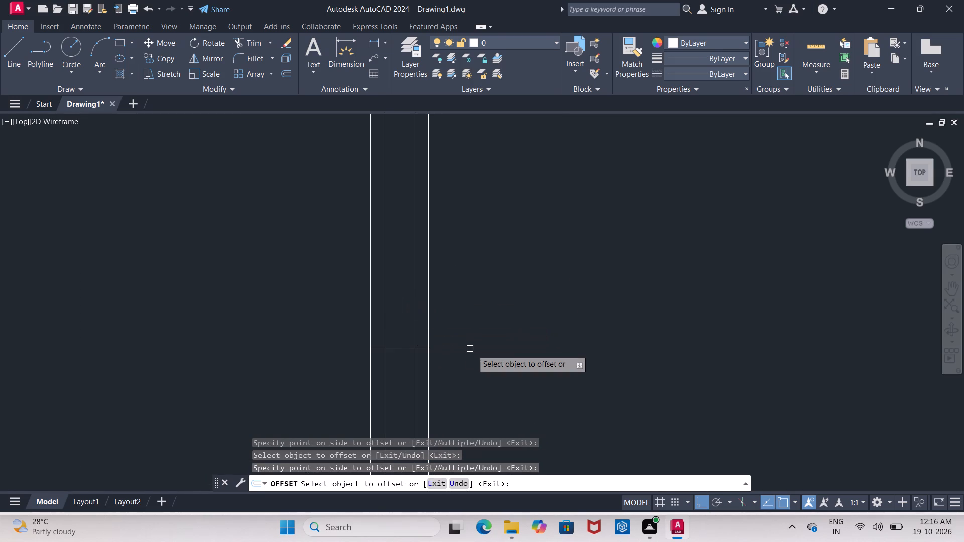
{"action": "key", "text": "Escape"}
Trim the offset lines below and above the two cross lines in the top room's right wall, leaving only the window portion.
{"action": "type", "text": "TR"}
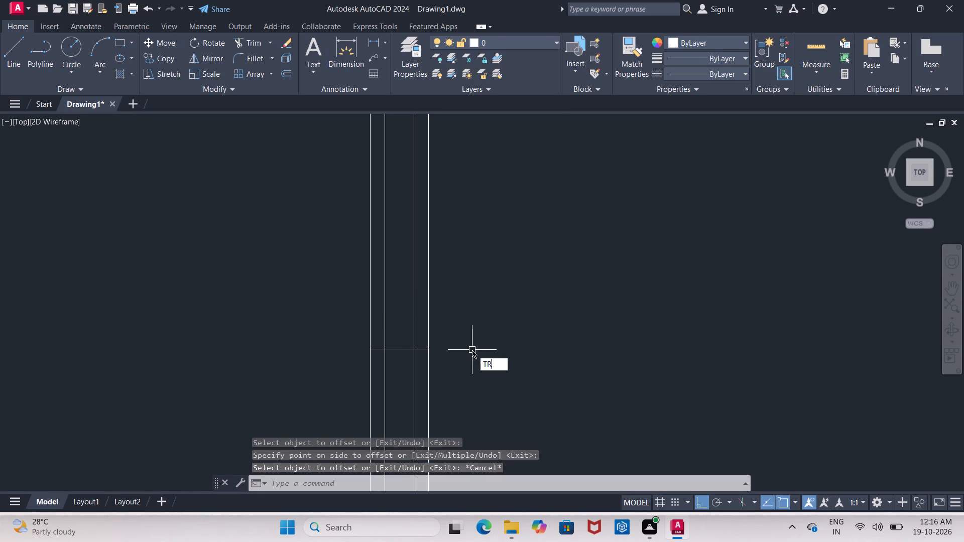
{"action": "key", "text": "space"}
{"action": "key", "text": "space"}
{"action": "middle_click_drag", "start_coordinate": [475, 367], "coordinate": [478, 281]}
{"action": "scroll", "coordinate": [478, 281], "scroll_direction": "down", "scroll_amount": 1}
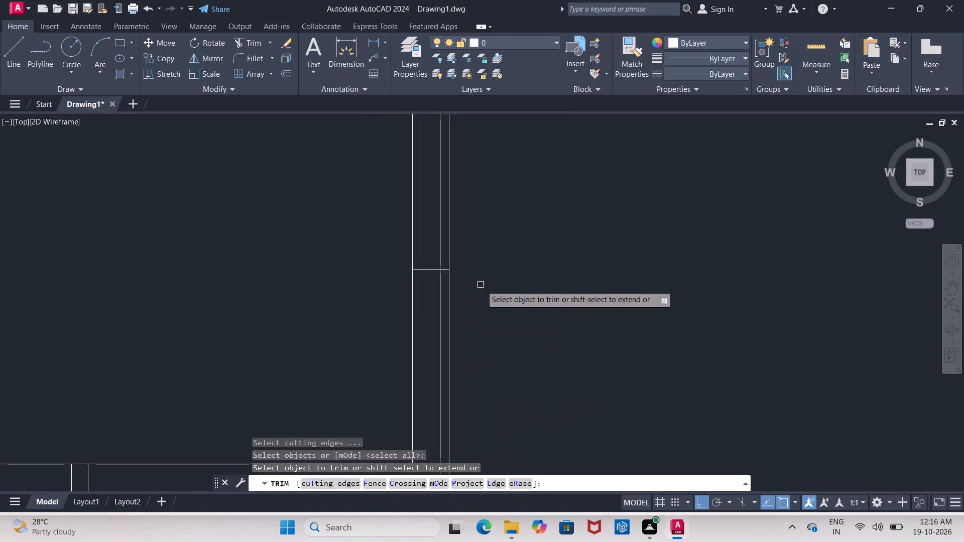
{"action": "scroll", "coordinate": [482, 294], "scroll_direction": "down", "scroll_amount": 1}
{"action": "left_click", "coordinate": [443, 352]}
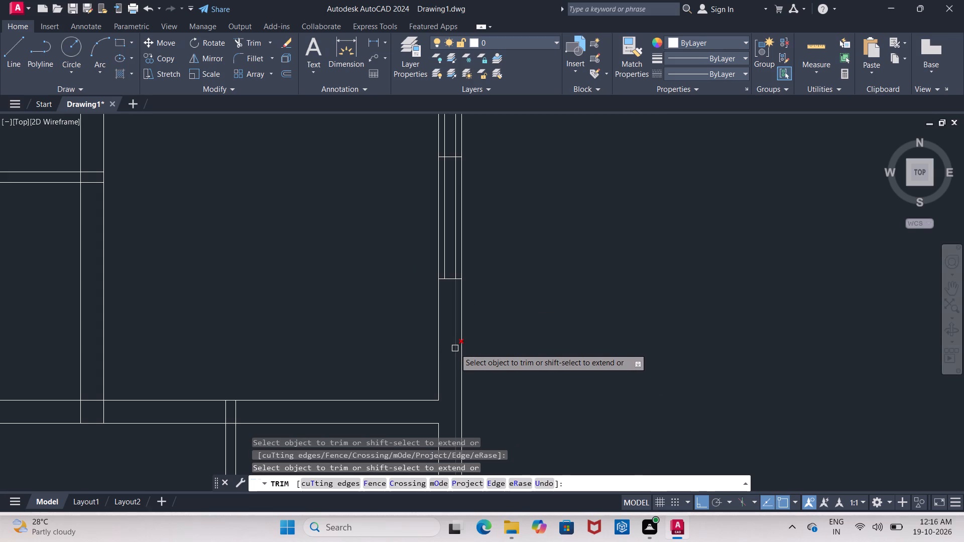
{"action": "left_click", "coordinate": [455, 348]}
{"action": "scroll", "coordinate": [455, 348], "scroll_direction": "down", "scroll_amount": 3}
{"action": "scroll", "coordinate": [456, 281], "scroll_direction": "up", "scroll_amount": 4}
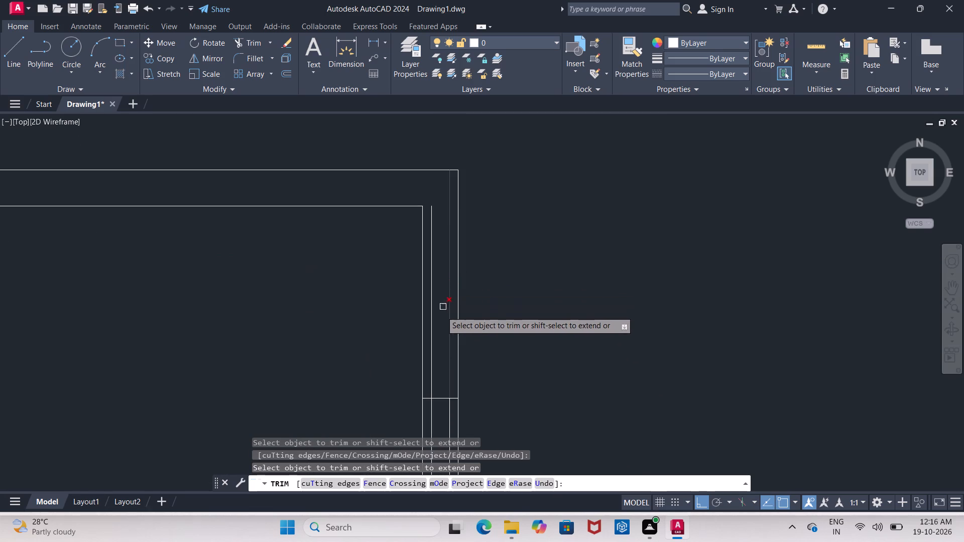
{"action": "left_click", "coordinate": [429, 329]}
{"action": "left_click", "coordinate": [448, 339]}
{"action": "scroll", "coordinate": [448, 339], "scroll_direction": "down", "scroll_amount": 4}
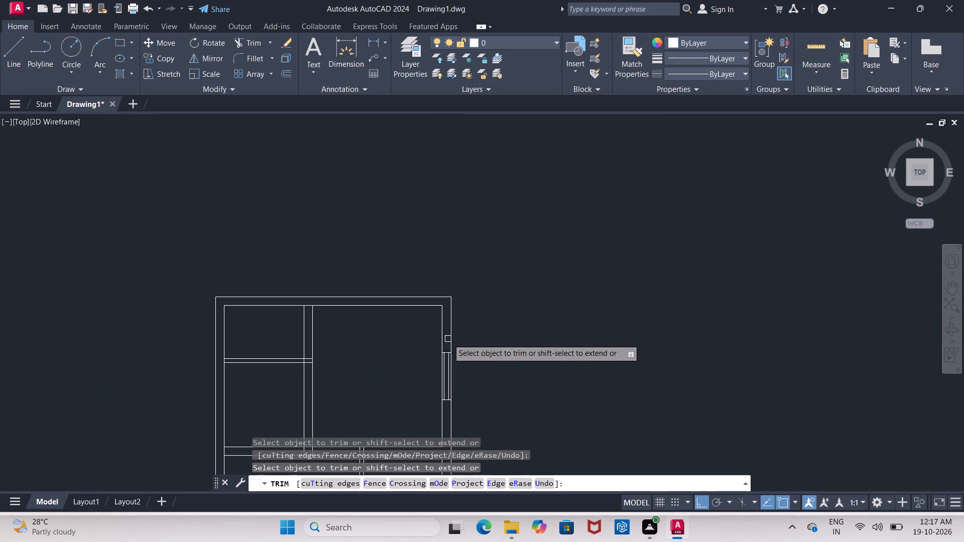
{"action": "scroll", "coordinate": [448, 339], "scroll_direction": "down", "scroll_amount": 2}
{"action": "middle_click_drag", "start_coordinate": [471, 388], "coordinate": [549, 346]}
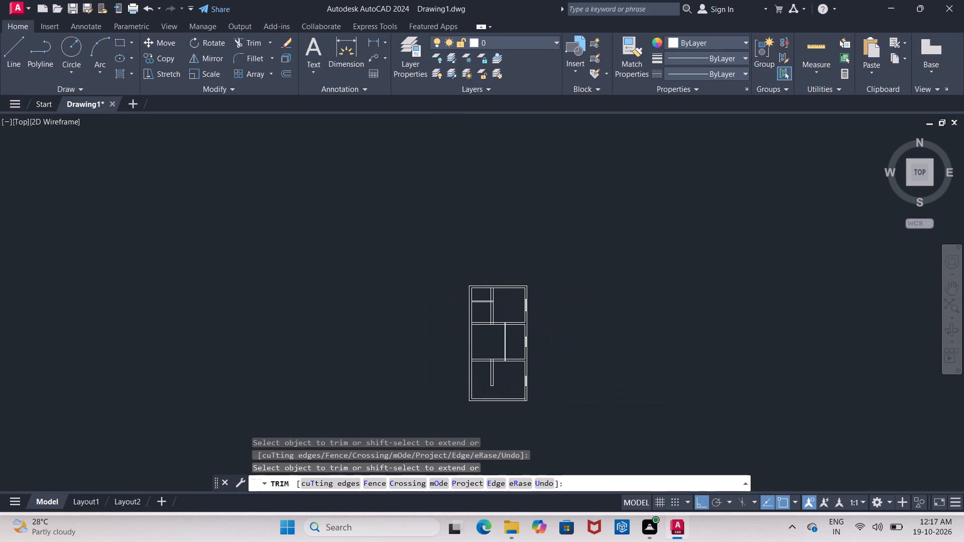
{"action": "scroll", "coordinate": [479, 293], "scroll_direction": "up", "scroll_amount": 5}
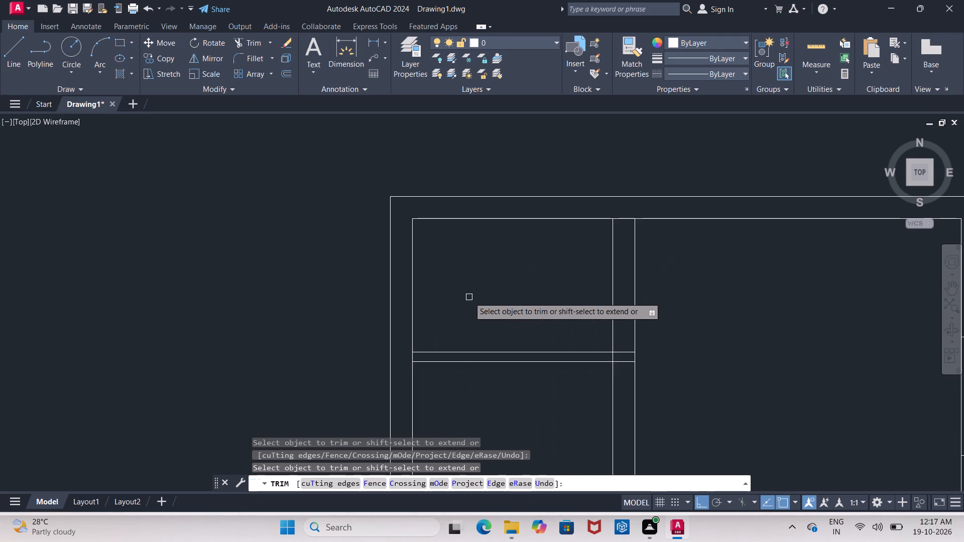
{"action": "key", "text": "Escape"}
Extend both horizontal partition lines of the top-left room to the outer line of the left wall.
{"action": "type", "text": "EX"}
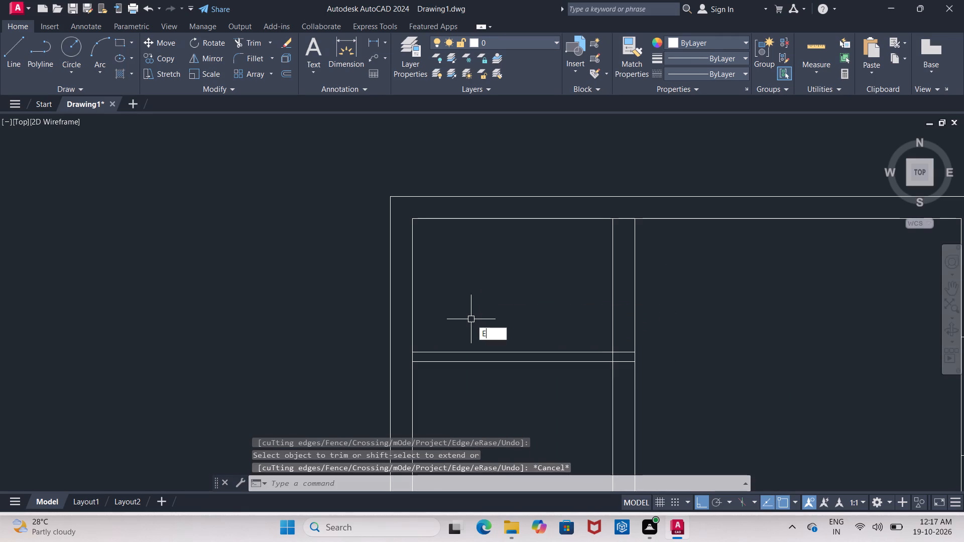
{"action": "key", "text": "space"}
{"action": "key", "text": "space"}
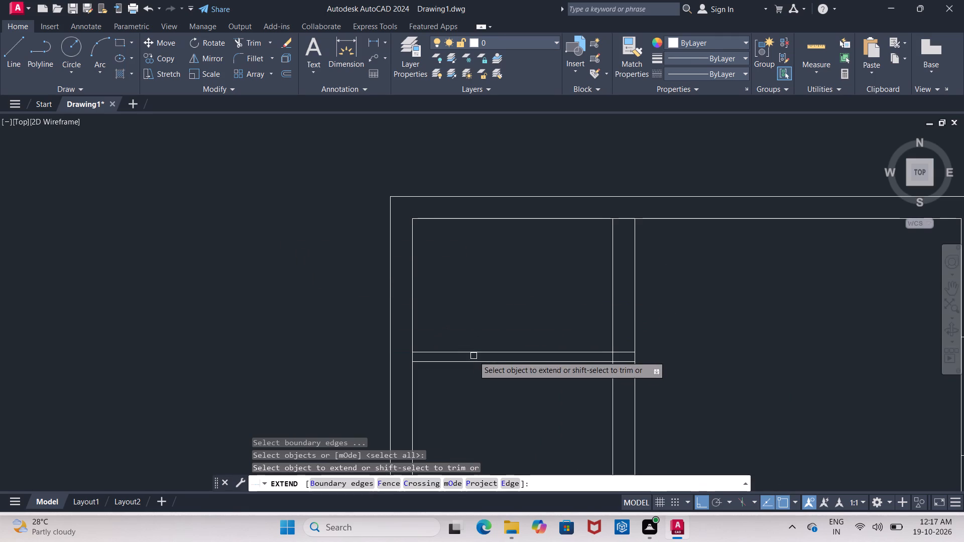
{"action": "left_click", "coordinate": [466, 353]}
{"action": "left_click", "coordinate": [454, 365]}
{"action": "left_click", "coordinate": [452, 363]}
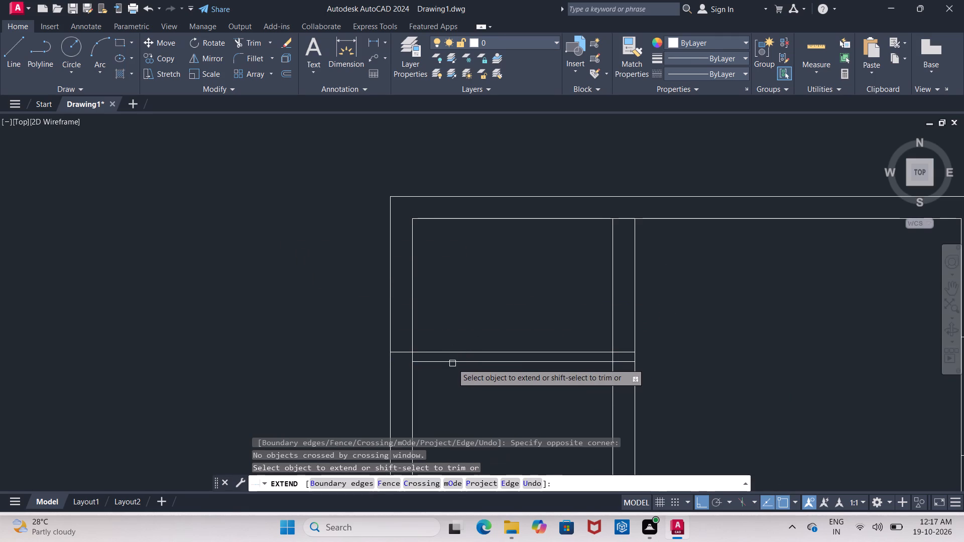
{"action": "left_click", "coordinate": [452, 363]}
{"action": "key", "text": "Escape"}
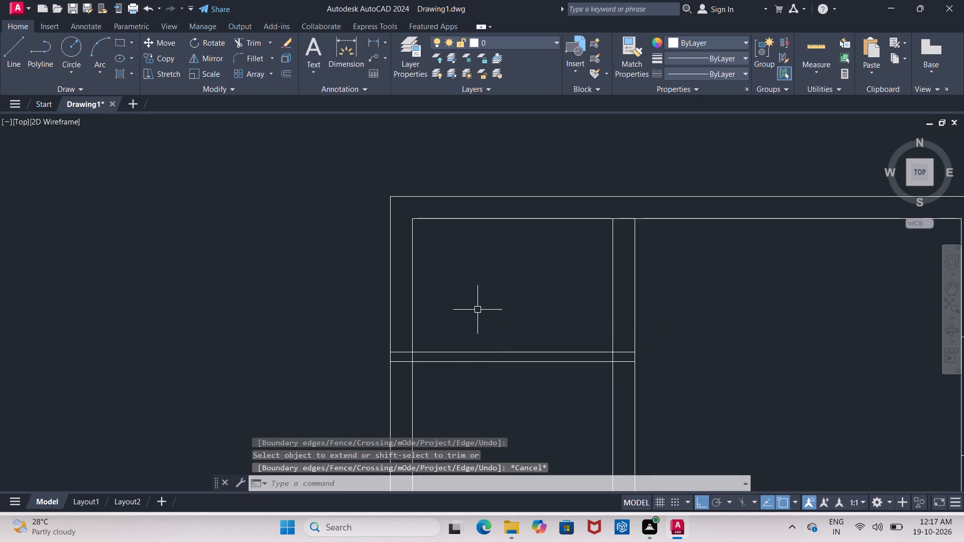
Trim the top-left room's horizontal partition lines and the vertical partition's near line where they meet, leaving an open junction.
{"action": "type", "text": "TR"}
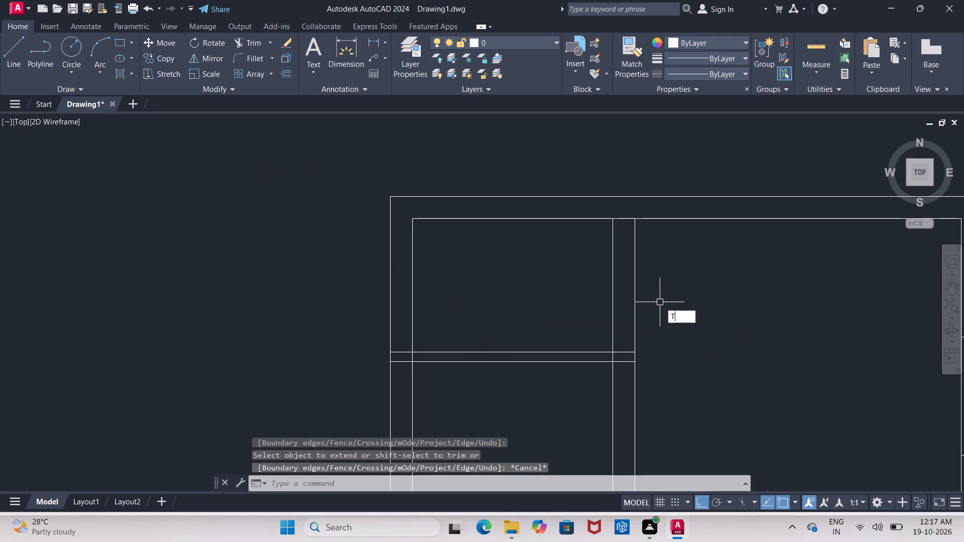
{"action": "key", "text": "space"}
{"action": "key", "text": "space"}
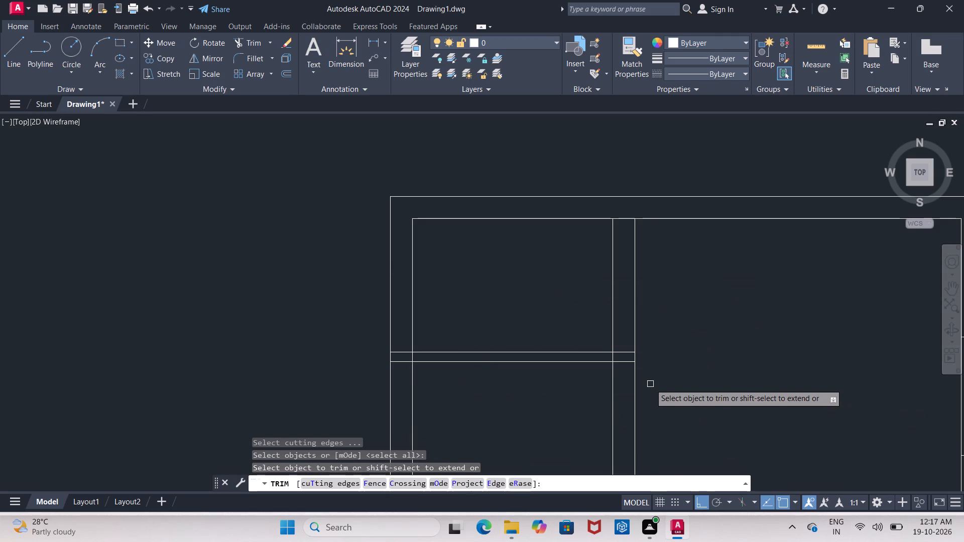
{"action": "scroll", "coordinate": [624, 354], "scroll_direction": "up", "scroll_amount": 2}
{"action": "left_click", "coordinate": [624, 352]}
{"action": "left_click", "coordinate": [624, 373]}
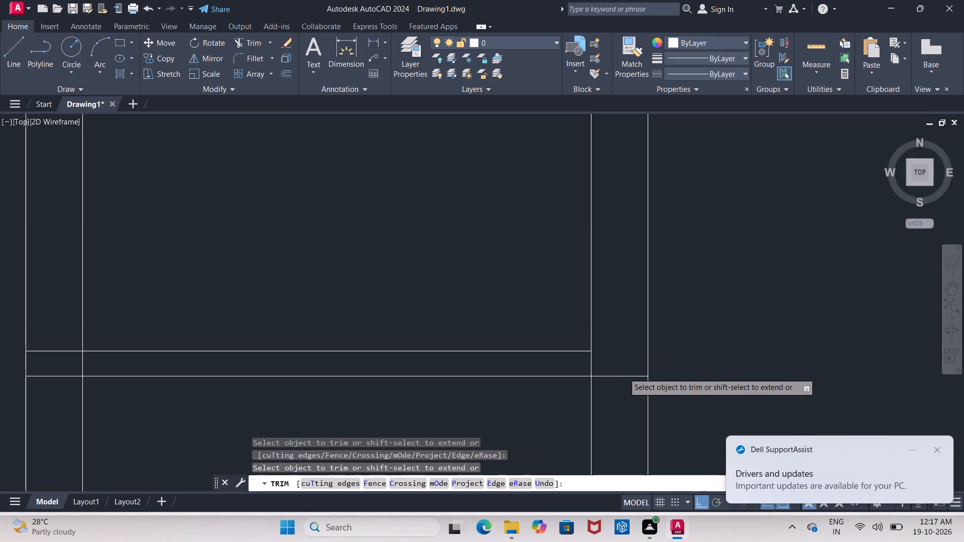
{"action": "left_click", "coordinate": [624, 380]}
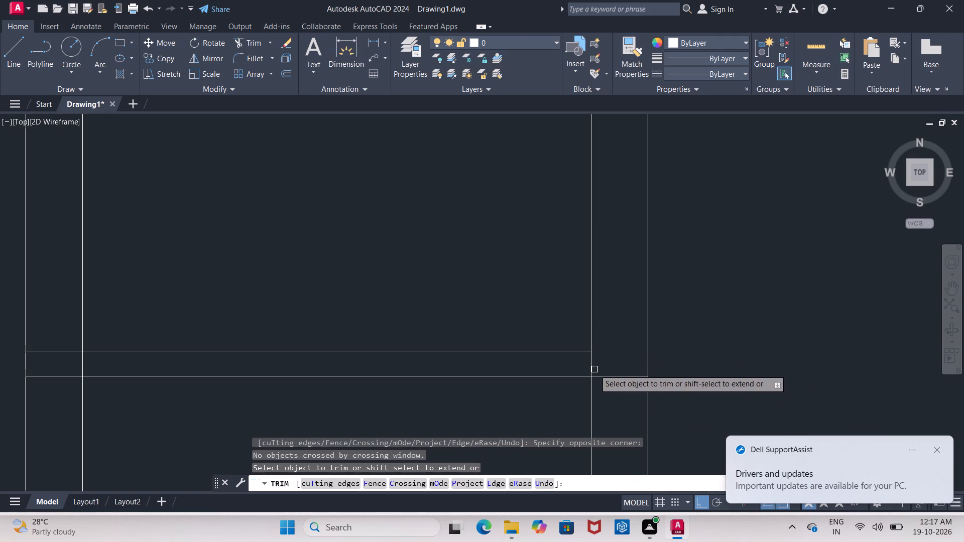
{"action": "left_click", "coordinate": [594, 369]}
{"action": "left_click", "coordinate": [584, 368]}
{"action": "left_click", "coordinate": [602, 376]}
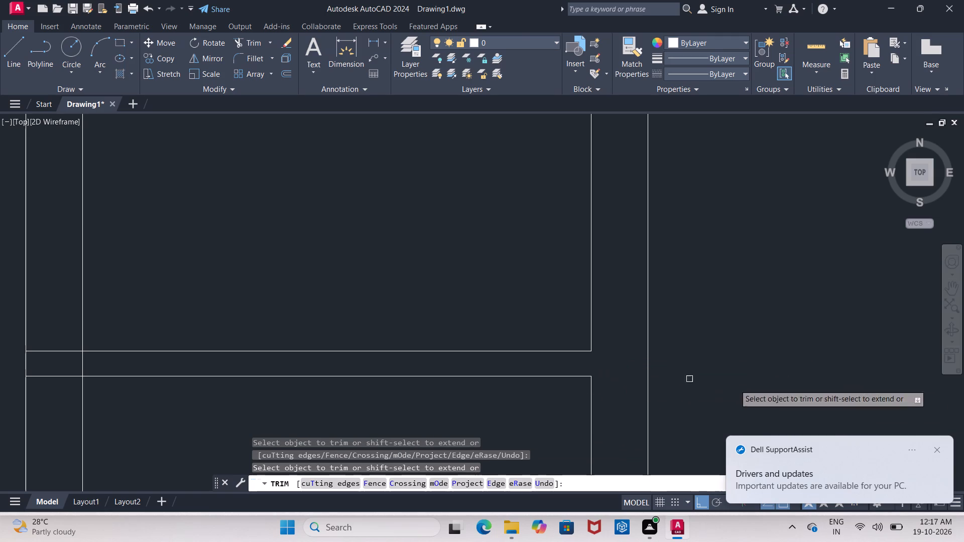
{"action": "left_click", "coordinate": [936, 450]}
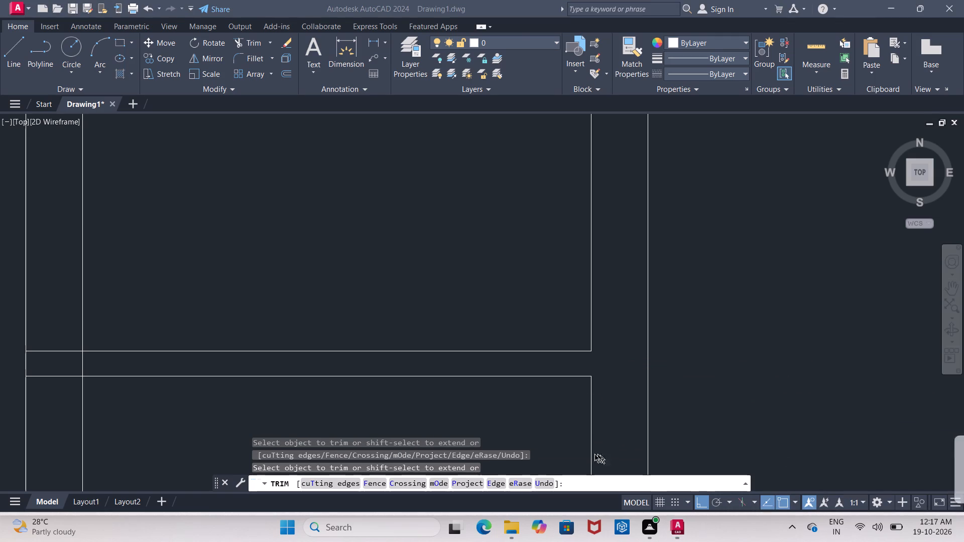
Trim the horizontal partition lines inside the left wall and the inner wall line between them, leaving an open junction.
{"action": "scroll", "coordinate": [505, 427], "scroll_direction": "down", "scroll_amount": 2}
{"action": "middle_click_drag", "start_coordinate": [336, 403], "coordinate": [383, 340]}
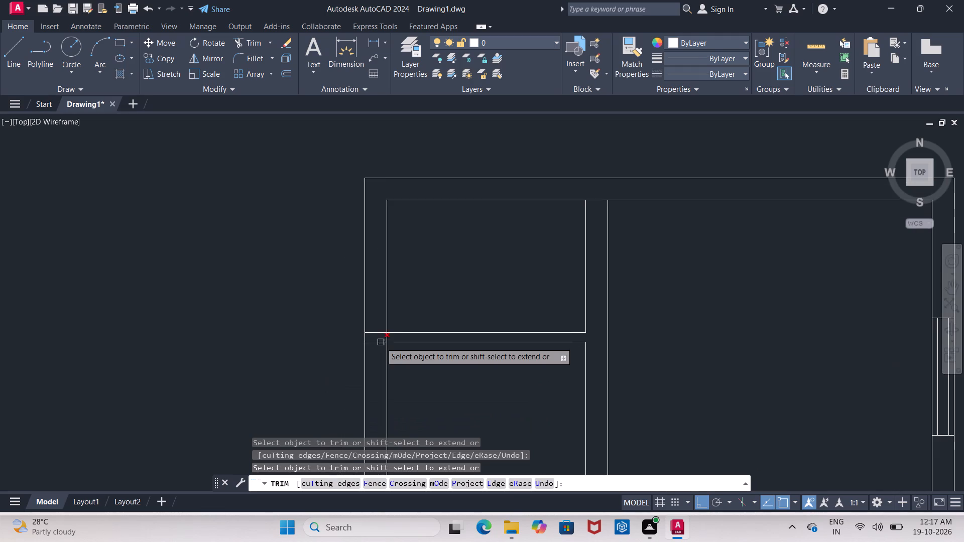
{"action": "scroll", "coordinate": [378, 346], "scroll_direction": "up", "scroll_amount": 3}
{"action": "left_click", "coordinate": [381, 276]}
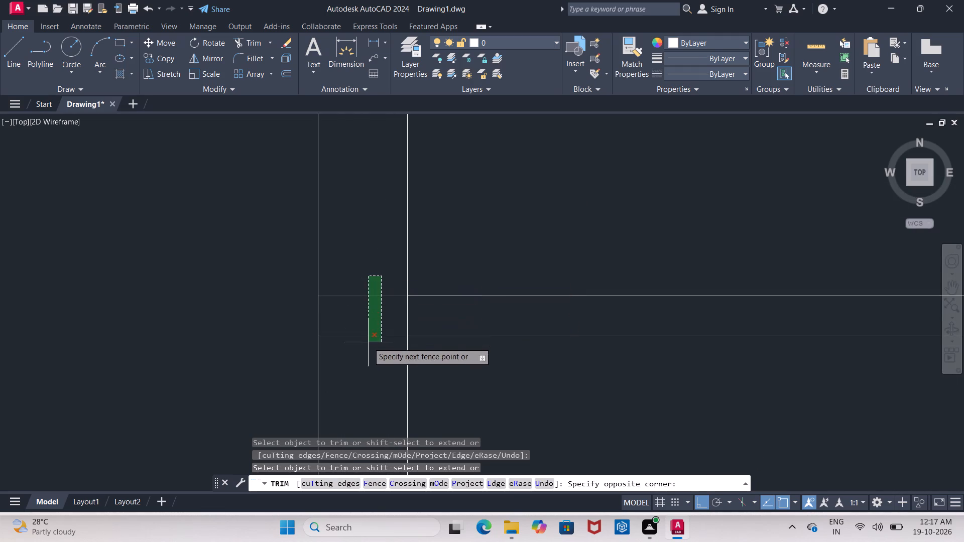
{"action": "left_click", "coordinate": [368, 342]}
{"action": "left_click", "coordinate": [370, 325]}
{"action": "left_click", "coordinate": [443, 314]}
{"action": "left_click_drag", "start_coordinate": [443, 314], "coordinate": [458, 314]}
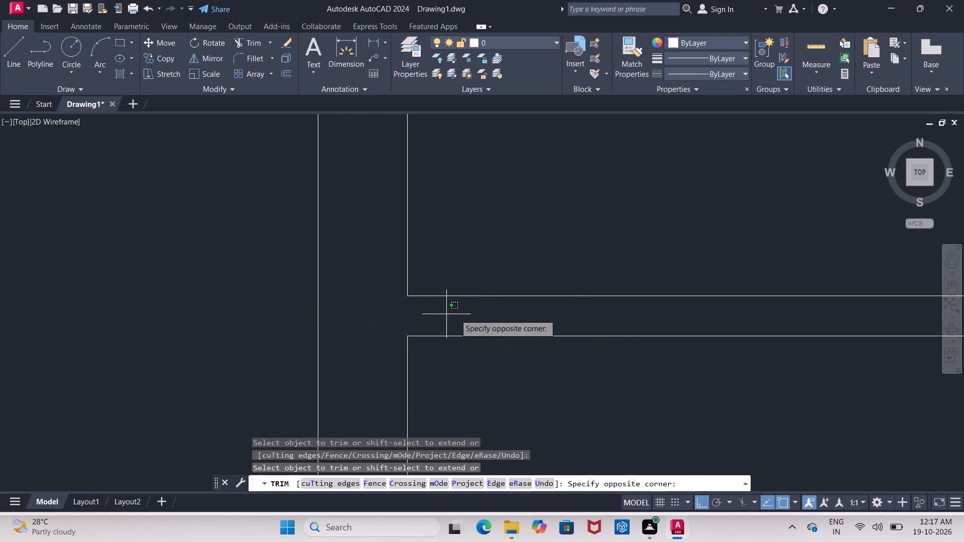
{"action": "left_click_drag", "start_coordinate": [458, 314], "coordinate": [523, 313]}
{"action": "middle_click_drag", "start_coordinate": [528, 317], "coordinate": [484, 356]}
{"action": "scroll", "coordinate": [477, 293], "scroll_direction": "down", "scroll_amount": 2}
{"action": "middle_click_drag", "start_coordinate": [492, 272], "coordinate": [428, 314]}
{"action": "scroll", "coordinate": [492, 272], "scroll_direction": "down", "scroll_amount": 1}
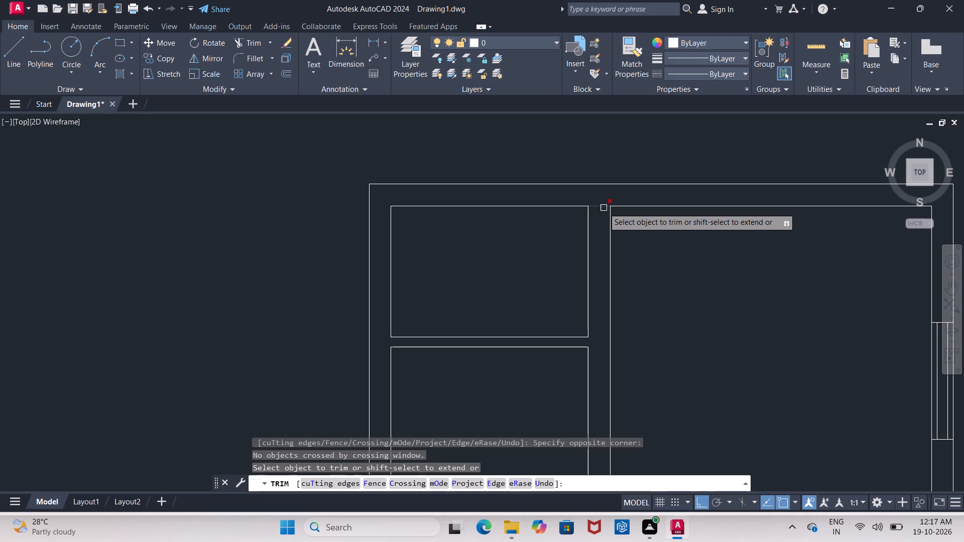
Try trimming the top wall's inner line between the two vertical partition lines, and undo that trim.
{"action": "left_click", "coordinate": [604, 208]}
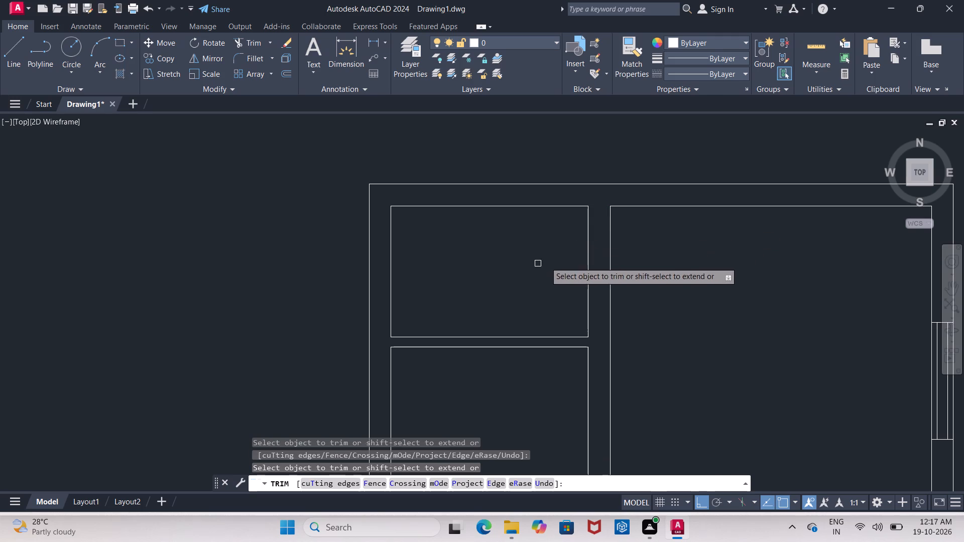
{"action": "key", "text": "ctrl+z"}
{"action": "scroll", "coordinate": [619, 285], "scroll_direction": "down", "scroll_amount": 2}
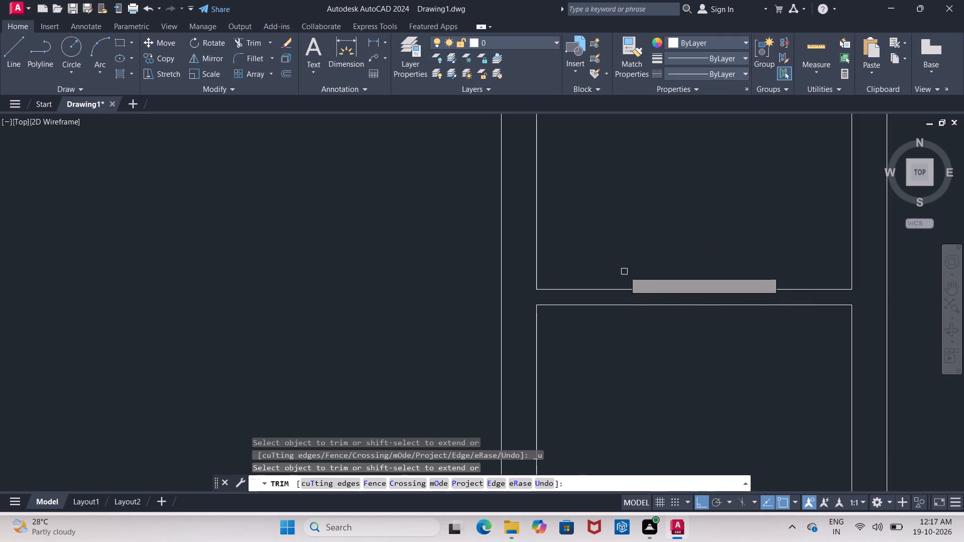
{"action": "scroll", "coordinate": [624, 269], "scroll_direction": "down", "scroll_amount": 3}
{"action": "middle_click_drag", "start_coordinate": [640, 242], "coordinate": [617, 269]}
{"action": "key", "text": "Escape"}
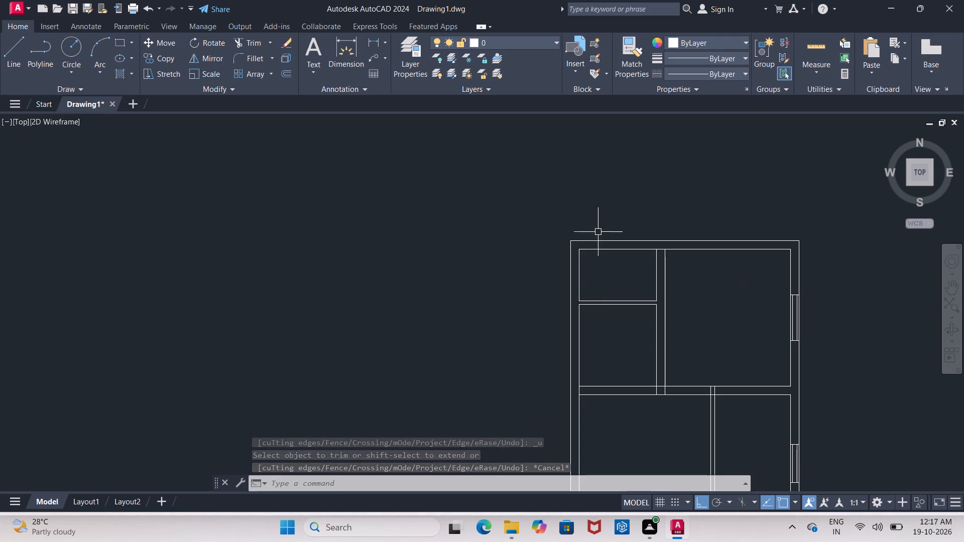
Draw a horizontal line from the midpoint of the top-left room's left inner wall line outward past the outer wall line.
{"action": "left_click", "coordinate": [8, 59]}
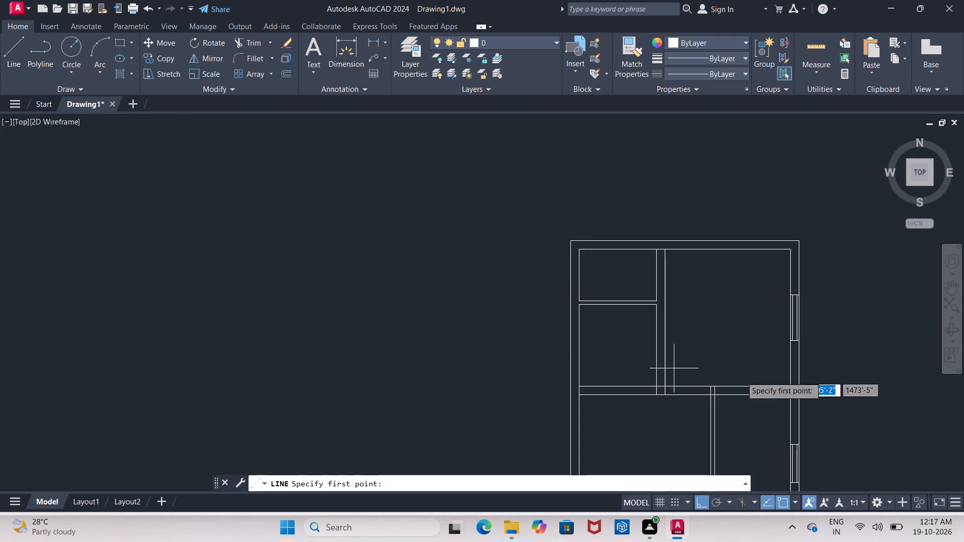
{"action": "scroll", "coordinate": [576, 255], "scroll_direction": "up", "scroll_amount": 3}
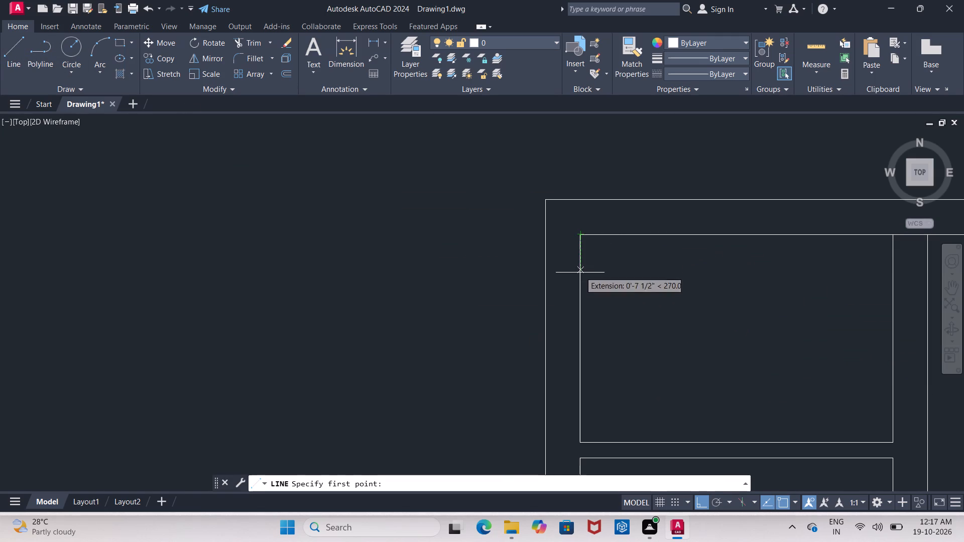
{"action": "left_click", "coordinate": [580, 342]}
{"action": "left_click", "coordinate": [525, 343]}
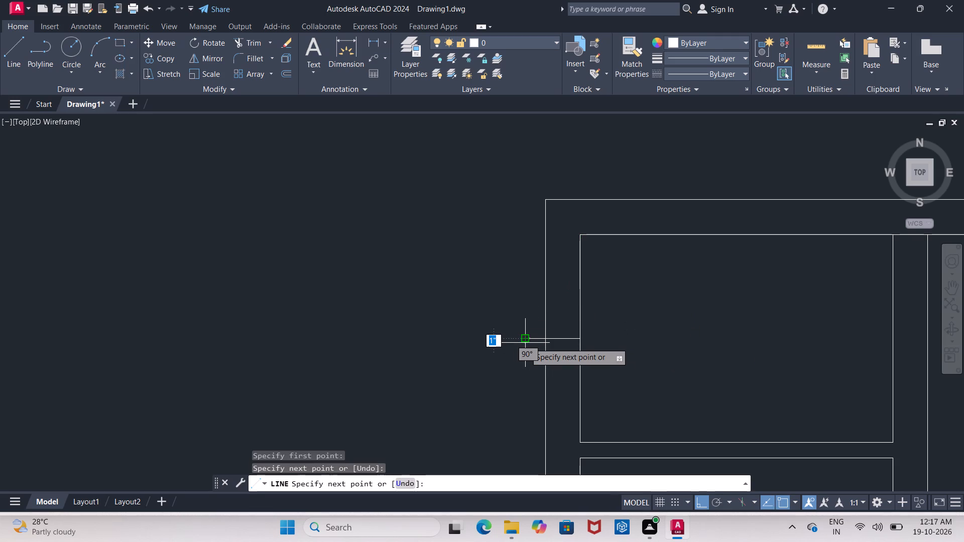
{"action": "key", "text": "Escape"}
Trim the part of the midpoint line that sticks out beyond the left wall's outer line.
{"action": "type", "text": "TR"}
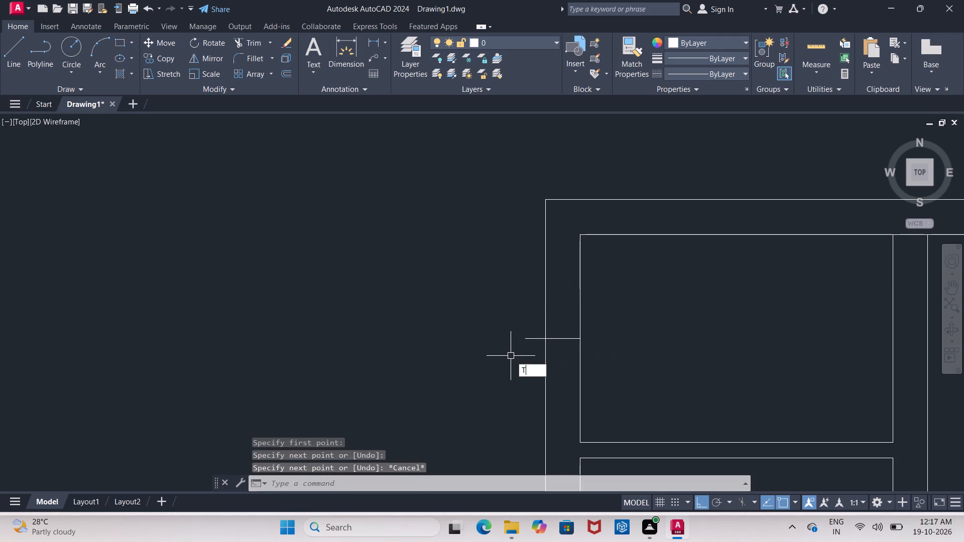
{"action": "key", "text": "space"}
{"action": "left_click", "coordinate": [534, 341]}
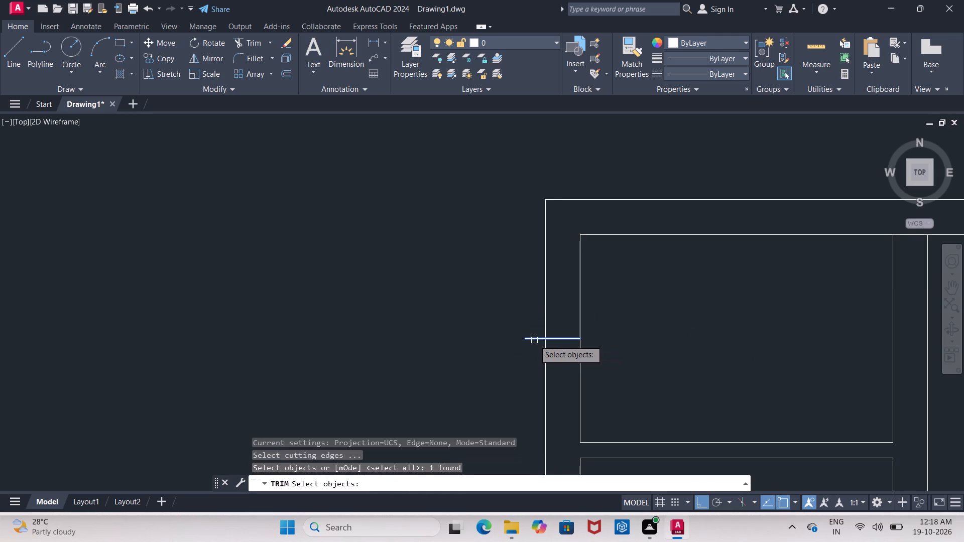
{"action": "key", "text": "v"}
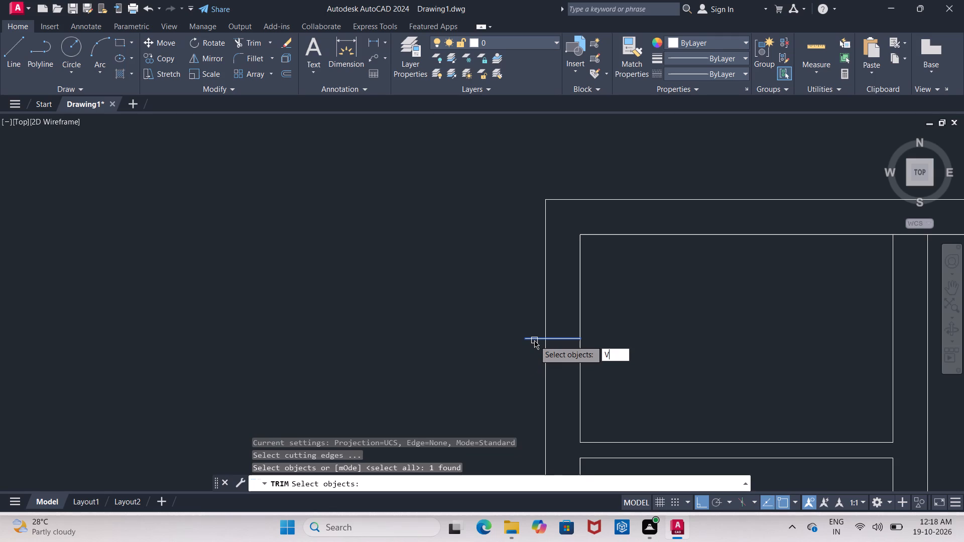
{"action": "key", "text": "Escape"}
{"action": "type", "text": "TR"}
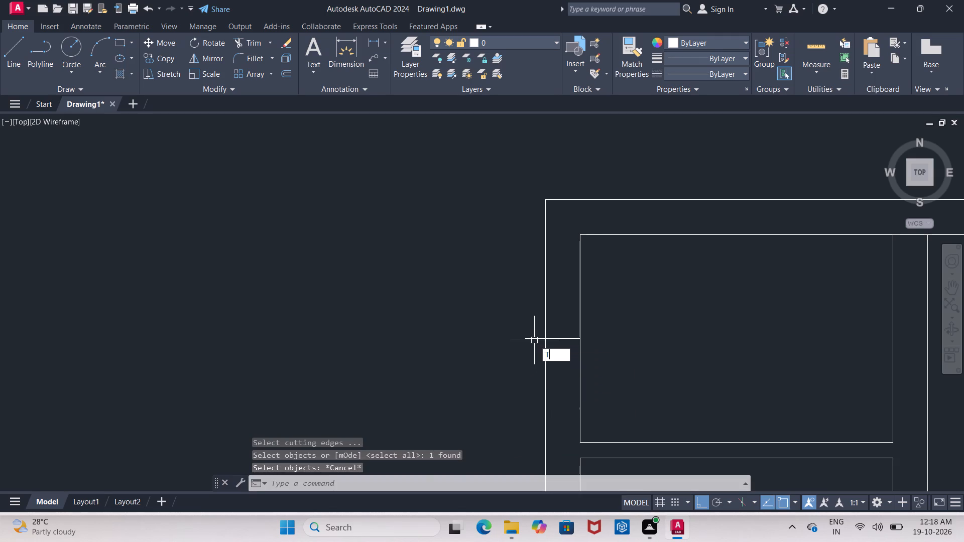
{"action": "key", "text": "space"}
{"action": "key", "text": "space"}
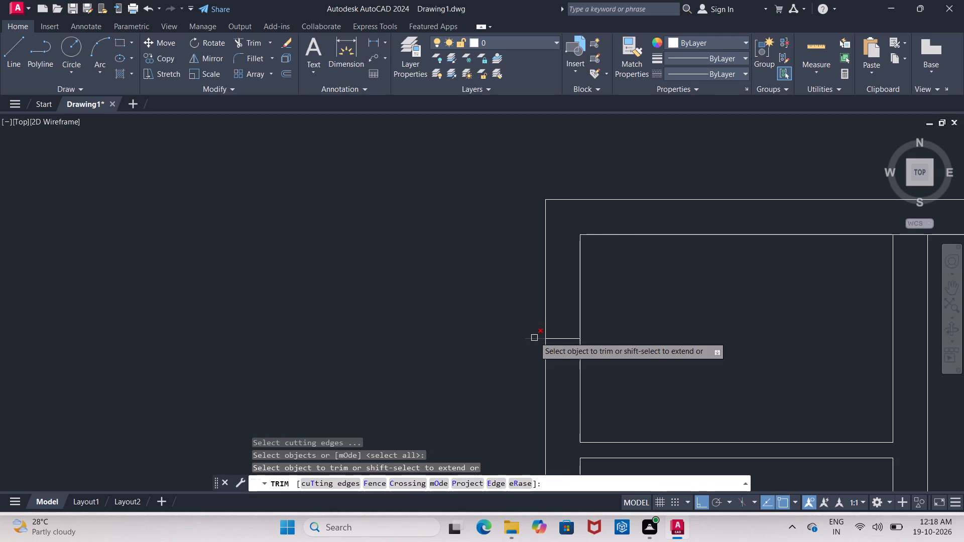
{"action": "left_click", "coordinate": [534, 337]}
{"action": "key", "text": "Escape"}
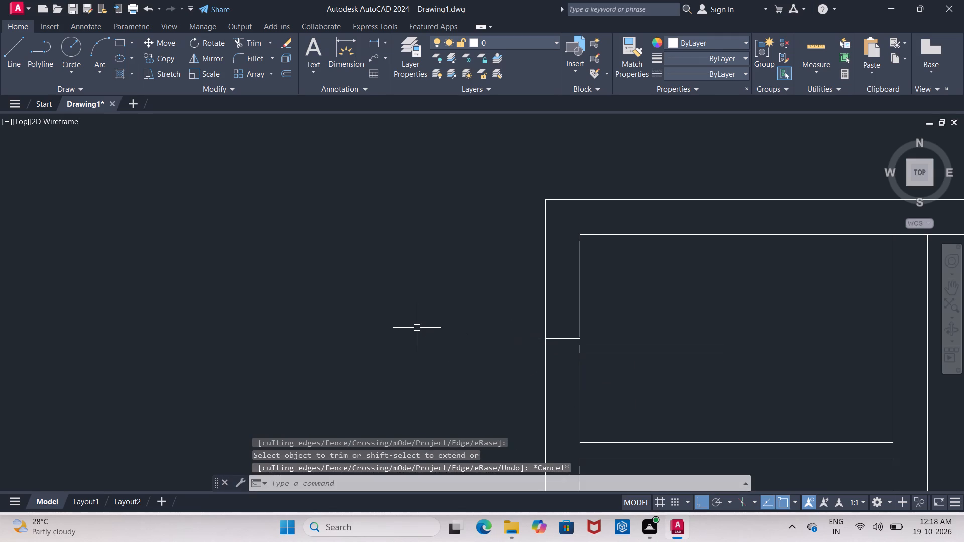
Offset the midpoint cross line in the top-left room's left wall by 1' both upward and downward.
{"action": "key", "text": "o"}
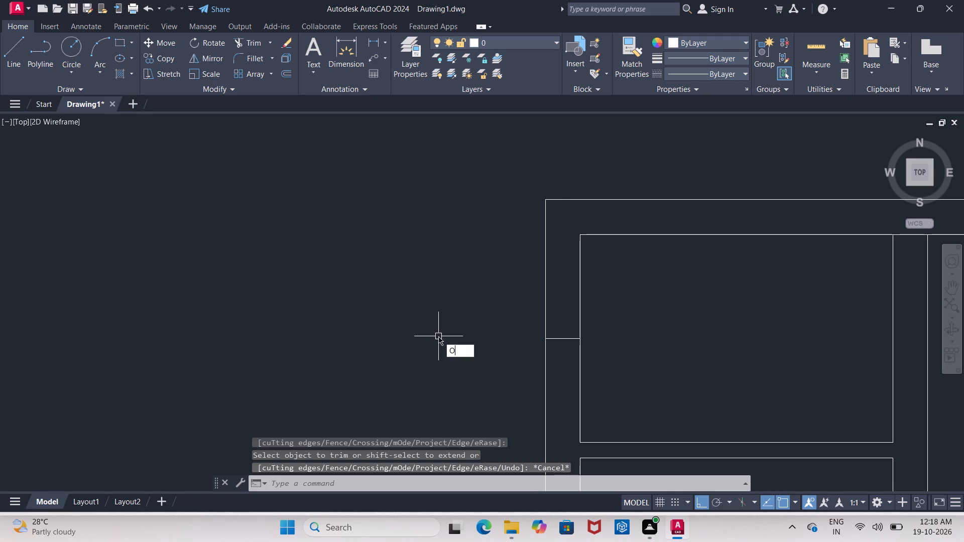
{"action": "key", "text": "Return"}
{"action": "type", "text": "1'"}
{"action": "key", "text": "Return"}
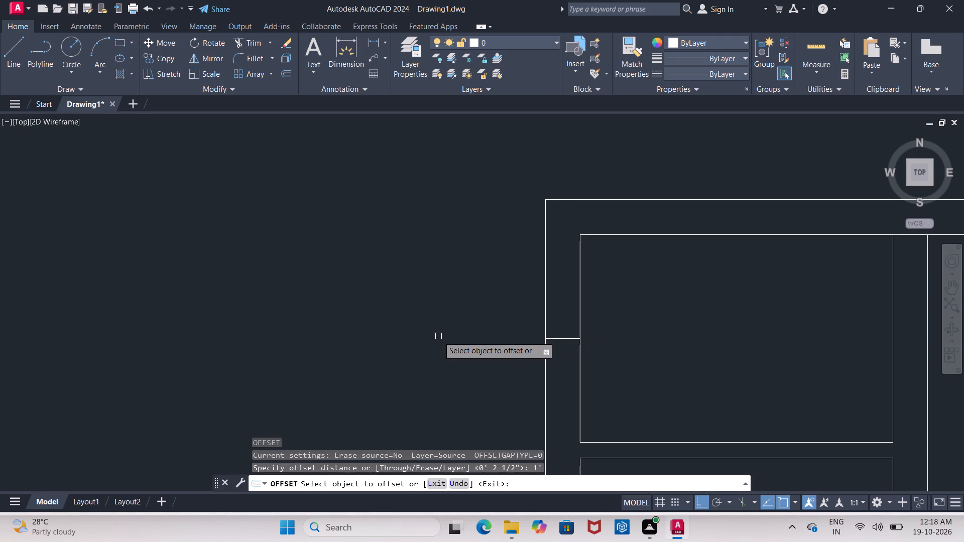
{"action": "left_click", "coordinate": [569, 340]}
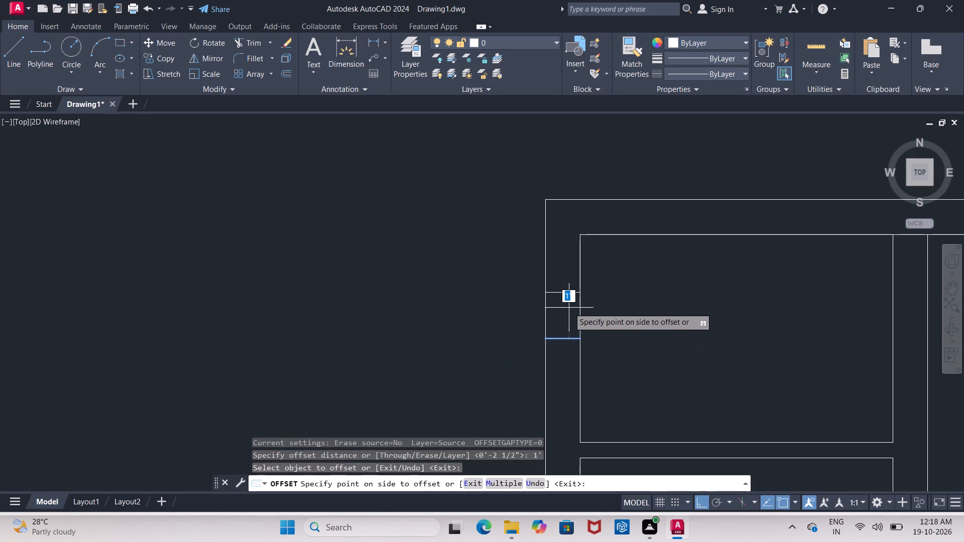
{"action": "left_click", "coordinate": [569, 308]}
{"action": "left_click", "coordinate": [561, 336]}
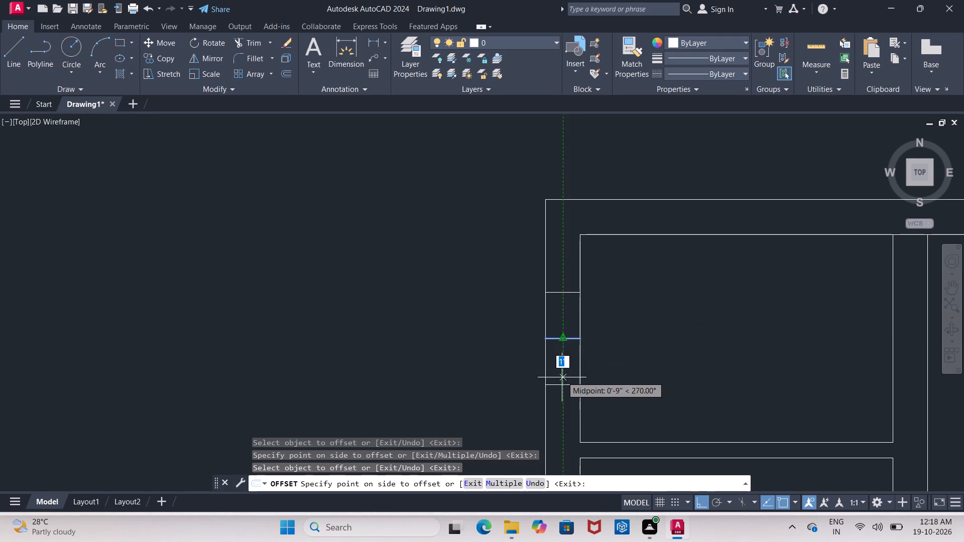
{"action": "left_click", "coordinate": [562, 379]}
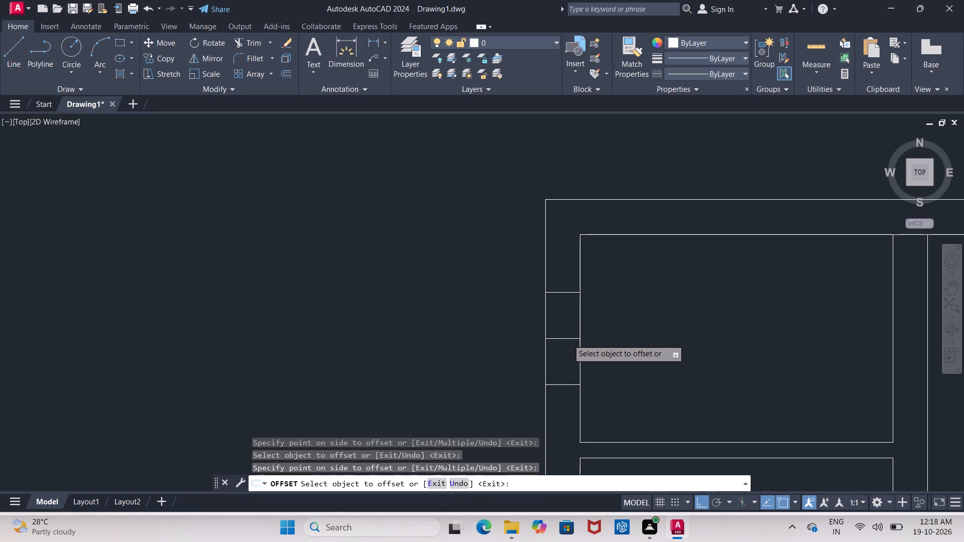
Delete the original midpoint cross line between the two offset lines in the left wall.
{"action": "left_click", "coordinate": [568, 339]}
{"action": "key", "text": "Delete"}
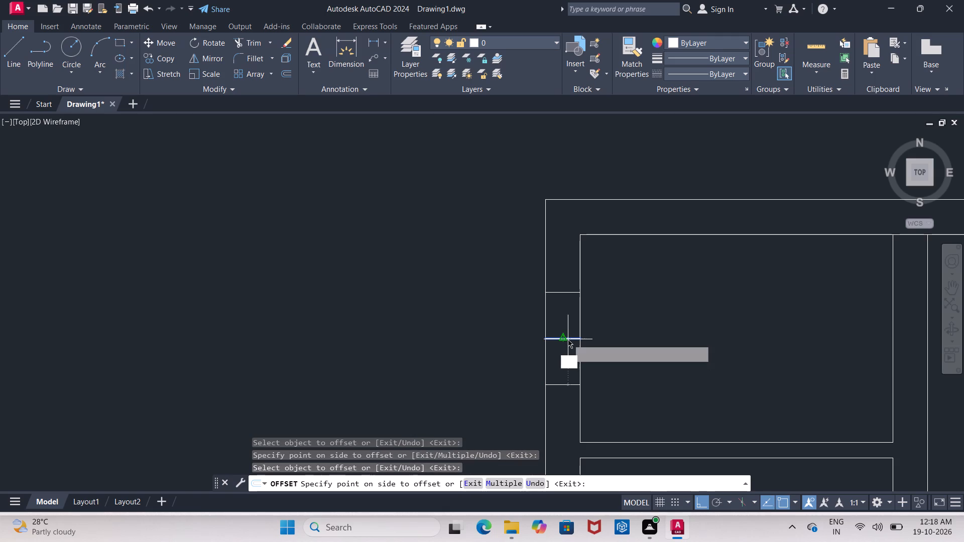
{"action": "key", "text": "Escape"}
{"action": "key", "text": "Escape"}
{"action": "left_click", "coordinate": [568, 339]}
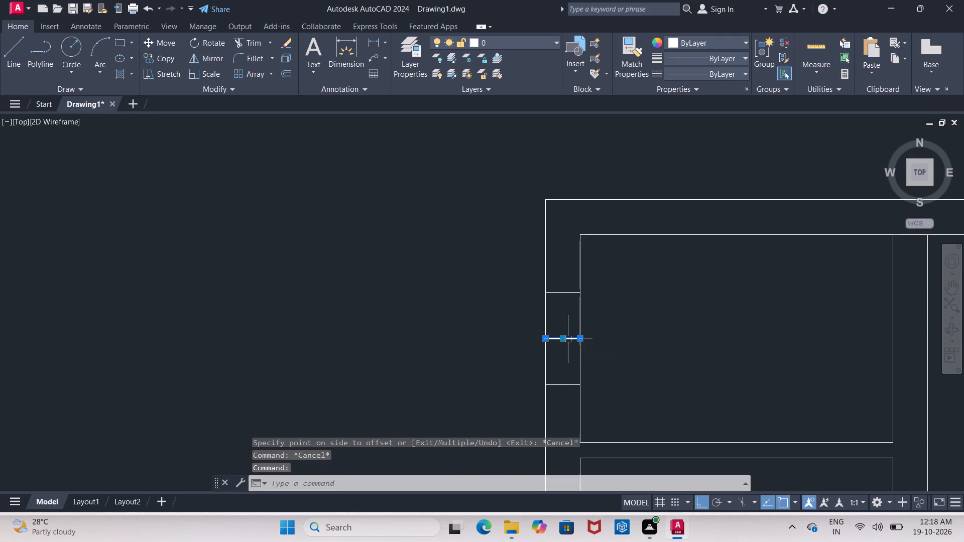
{"action": "key", "text": "Delete"}
Offset the top-left room's left outer and inner wall lines 2.25" into the wall thickness.
{"action": "key", "text": "o"}
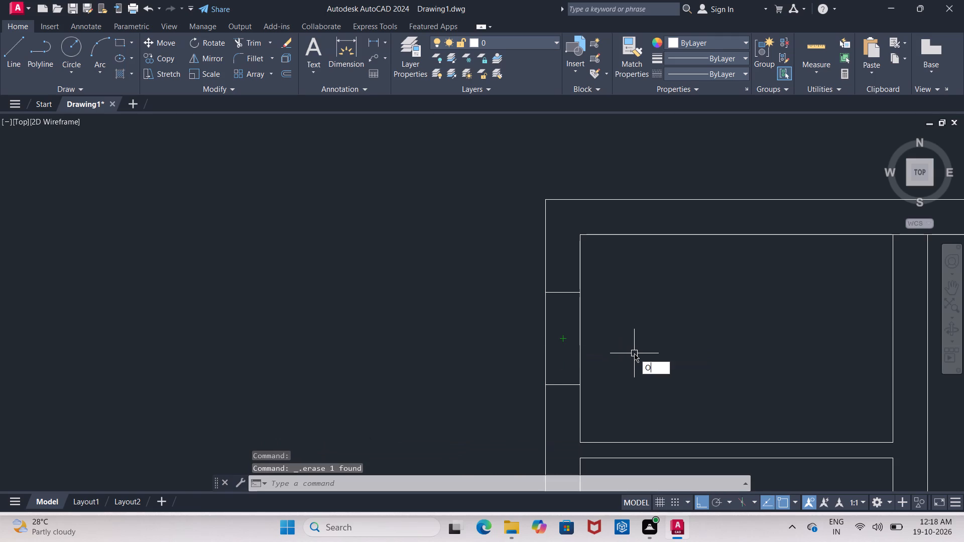
{"action": "key", "text": "Return"}
{"action": "type", "text": "2.25"}
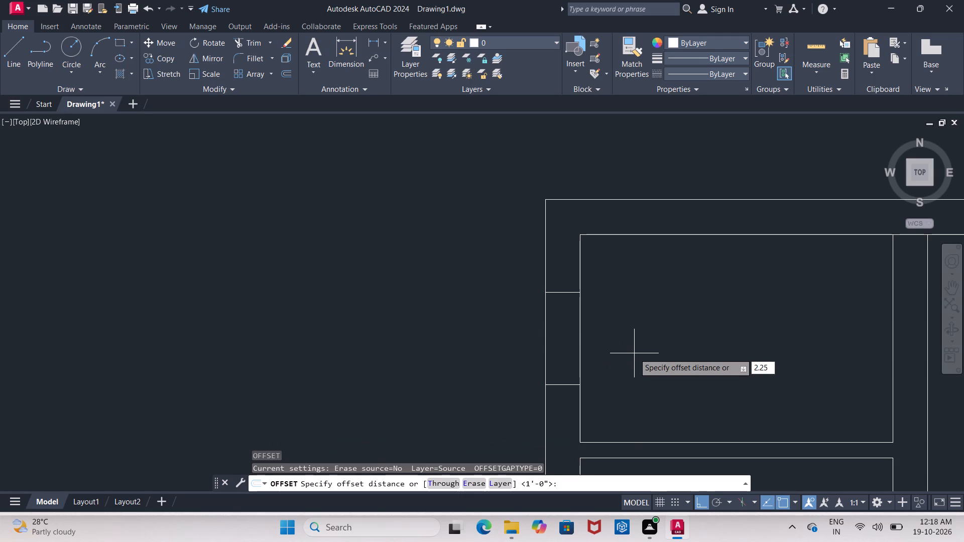
{"action": "key", "text": "shift+quotedbl"}
{"action": "key", "text": "Return"}
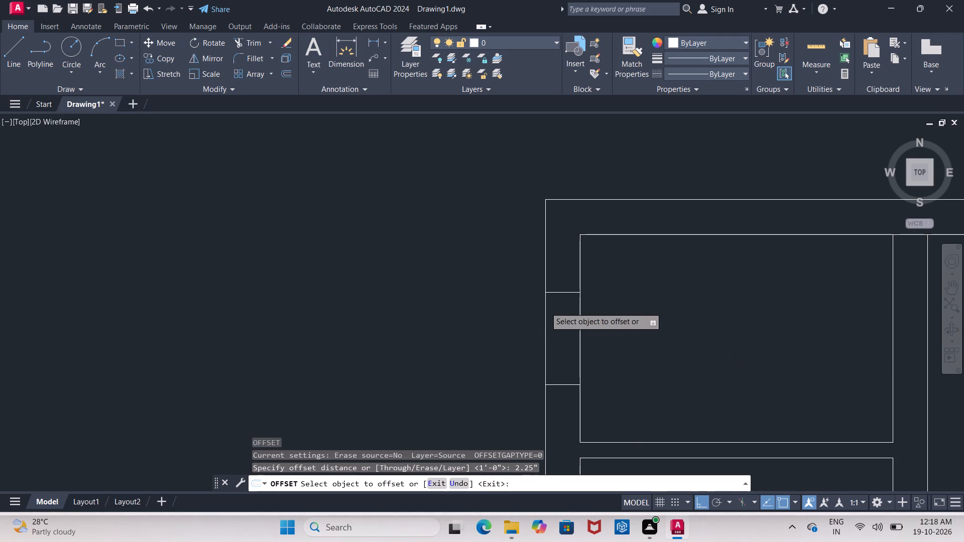
{"action": "left_click", "coordinate": [543, 338]}
{"action": "left_click_drag", "start_coordinate": [554, 348], "coordinate": [558, 353]}
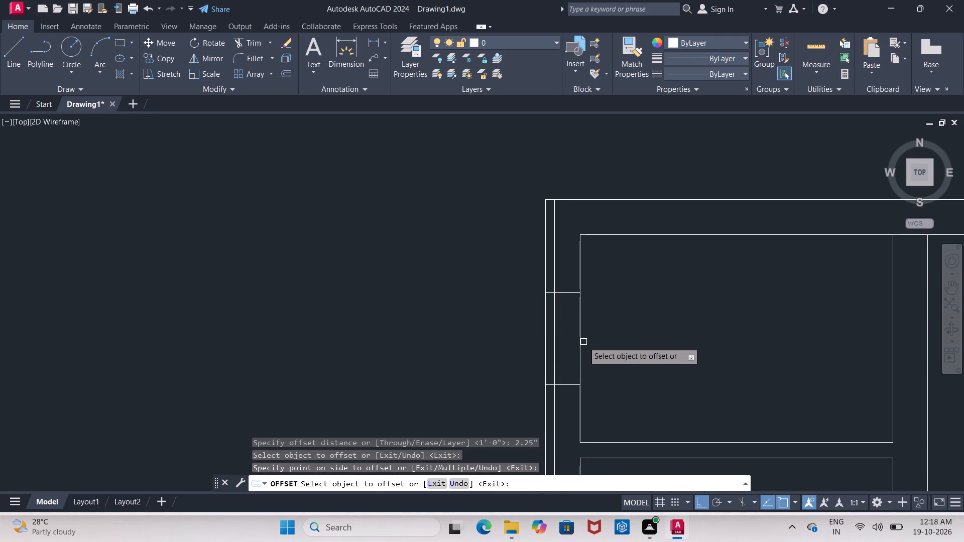
{"action": "left_click", "coordinate": [580, 335]}
{"action": "left_click", "coordinate": [553, 367]}
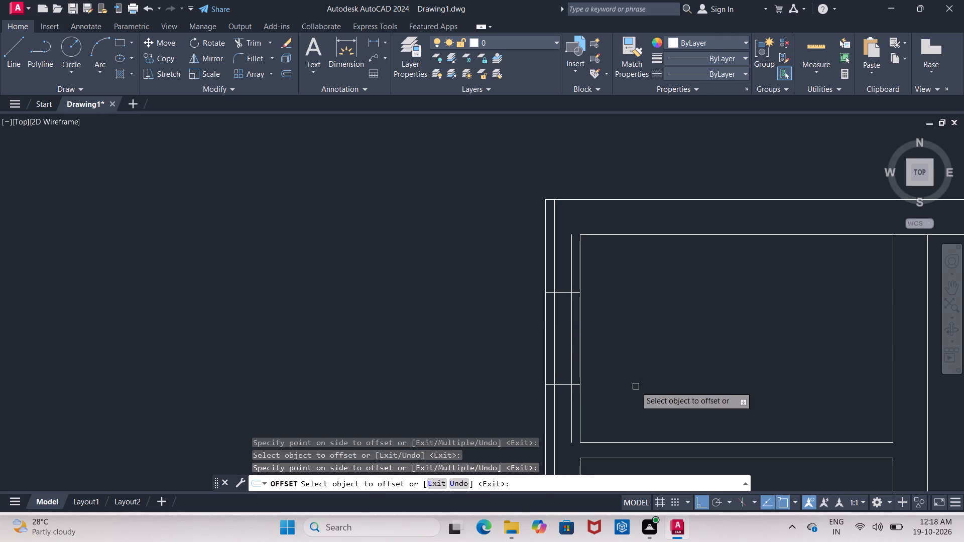
{"action": "key", "text": "Escape"}
Trim the two 2.25" offset lines above and below the window opening in the top-left room's left wall.
{"action": "type", "text": "TR"}
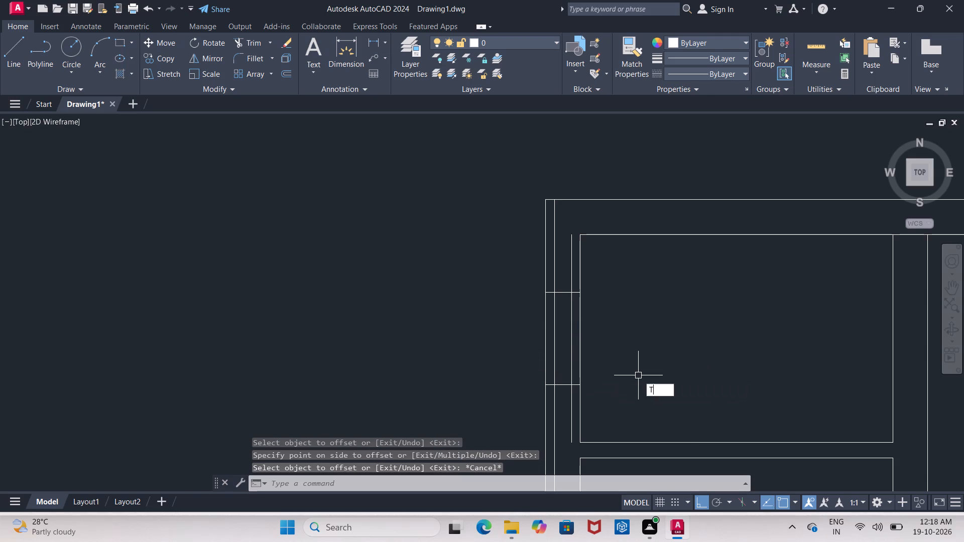
{"action": "key", "text": "space"}
{"action": "key", "text": "space"}
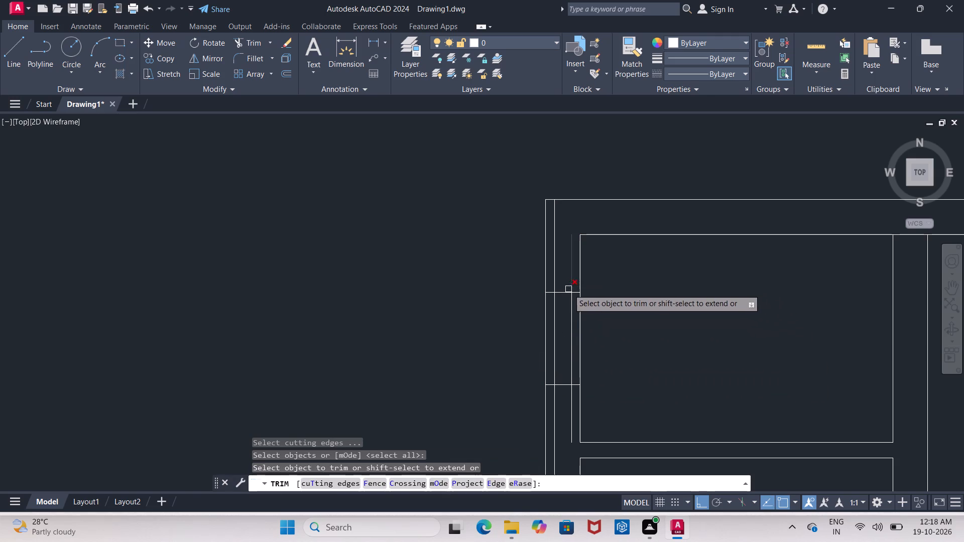
{"action": "left_click", "coordinate": [553, 285]}
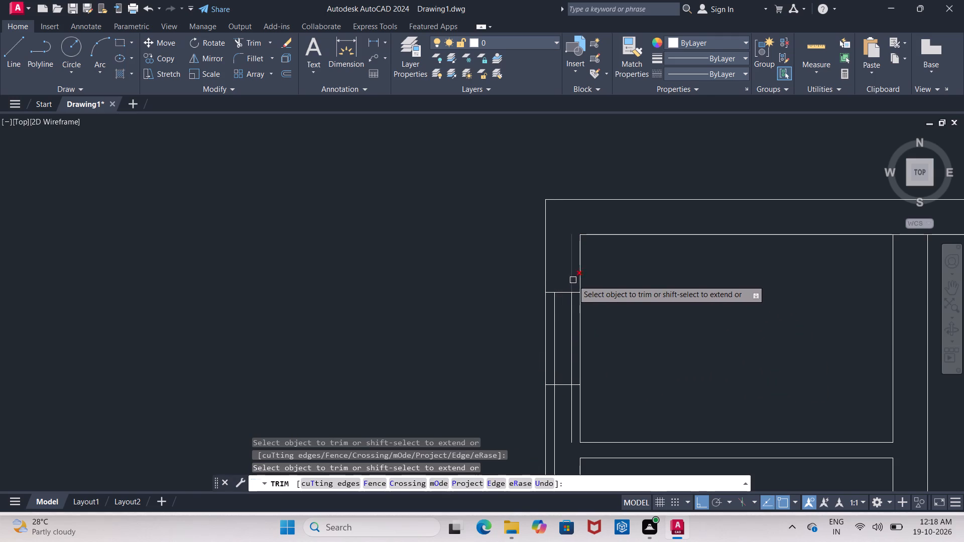
{"action": "left_click", "coordinate": [573, 280]}
{"action": "left_click", "coordinate": [556, 399]}
{"action": "left_click", "coordinate": [569, 397]}
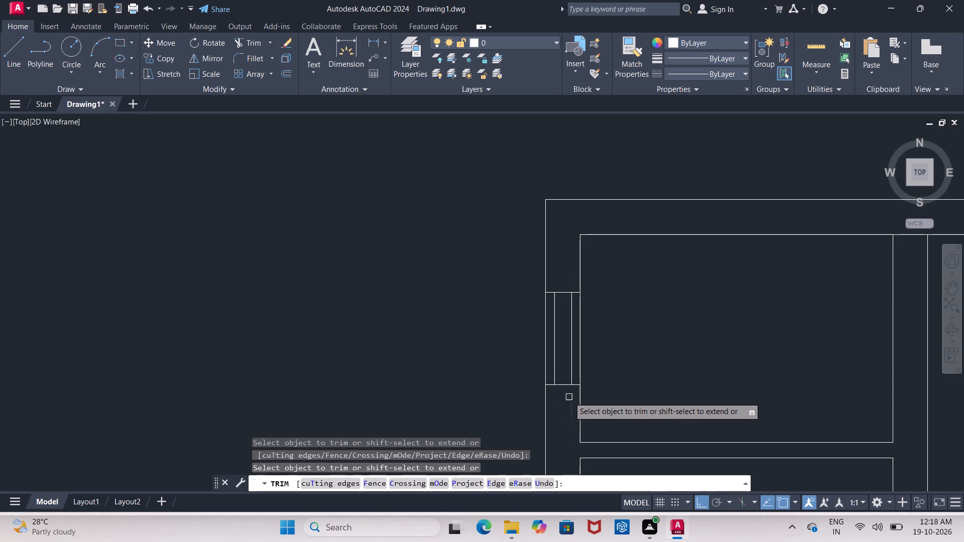
Trim the left wall's inner line where it crosses the end of the horizontal partition below the second left room.
{"action": "scroll", "coordinate": [566, 400], "scroll_direction": "down", "scroll_amount": 1}
{"action": "middle_click_drag", "start_coordinate": [566, 400], "coordinate": [584, 201]}
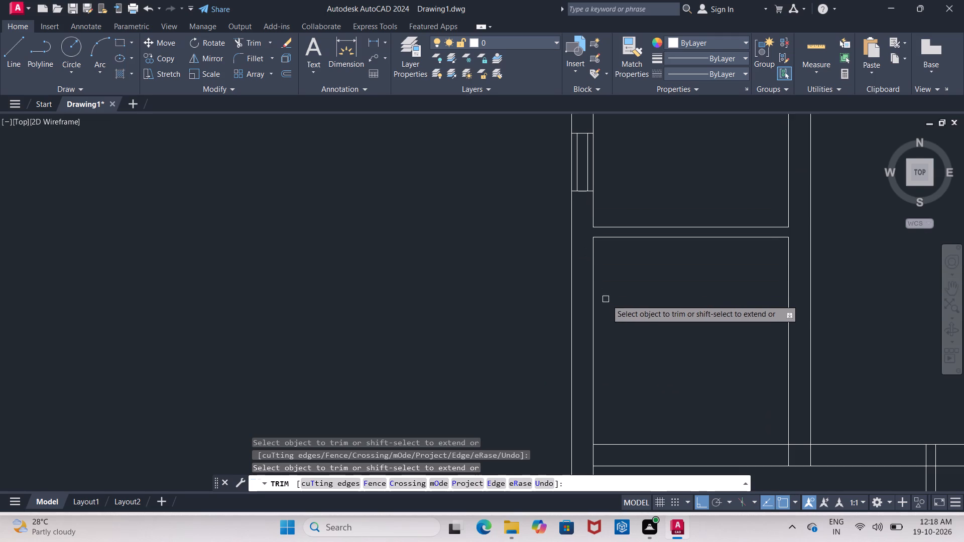
{"action": "middle_click_drag", "start_coordinate": [613, 303], "coordinate": [577, 210]}
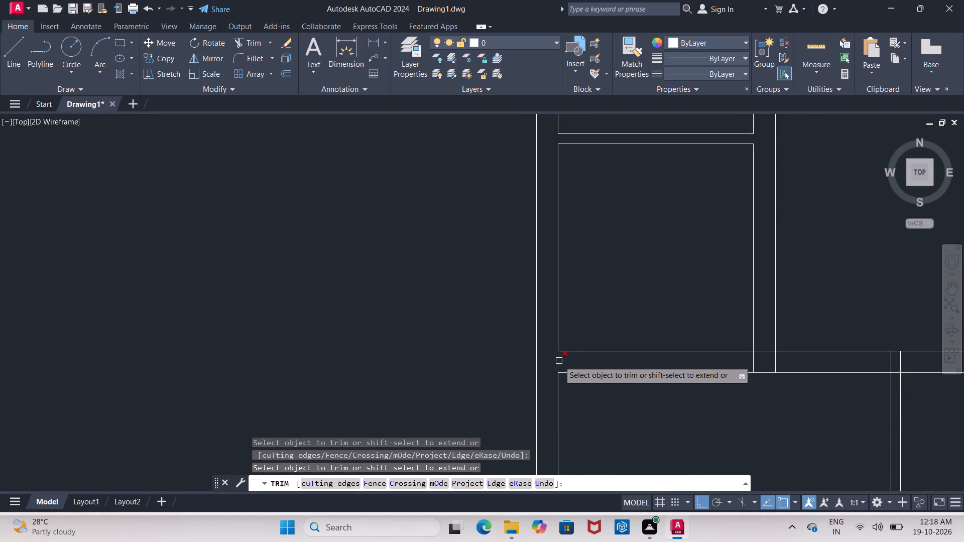
{"action": "left_click", "coordinate": [559, 361]}
{"action": "scroll", "coordinate": [596, 264], "scroll_direction": "down", "scroll_amount": 1}
{"action": "middle_click_drag", "start_coordinate": [596, 264], "coordinate": [557, 336]}
{"action": "key", "text": "Escape"}
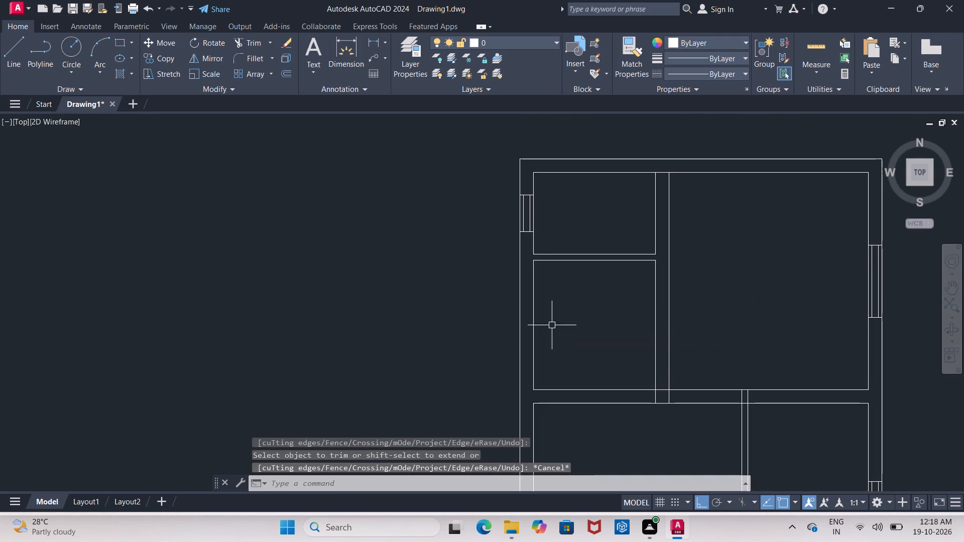
Draw a horizontal line from the midpoint of the second left room's inner left wall line outward past the outer wall line.
{"action": "left_click", "coordinate": [11, 57]}
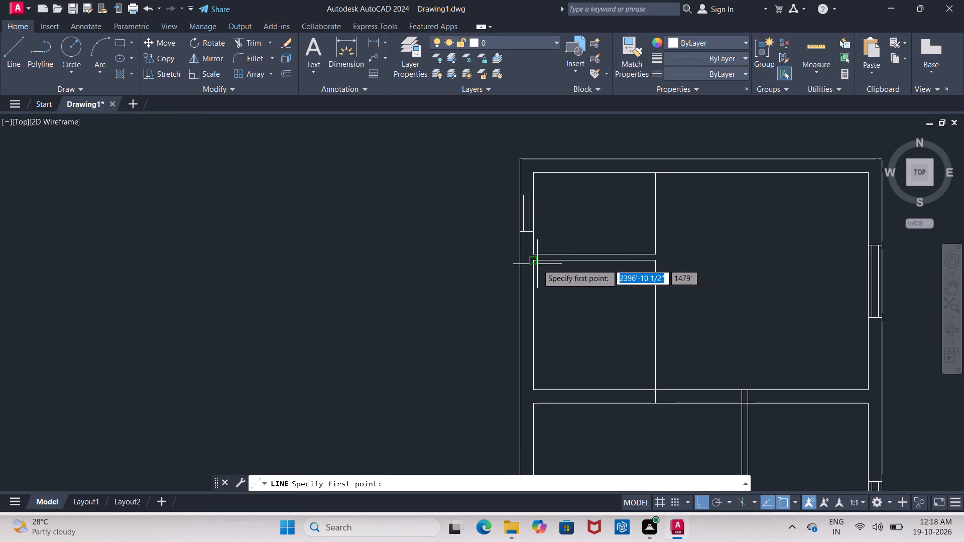
{"action": "scroll", "coordinate": [536, 264], "scroll_direction": "up", "scroll_amount": 2}
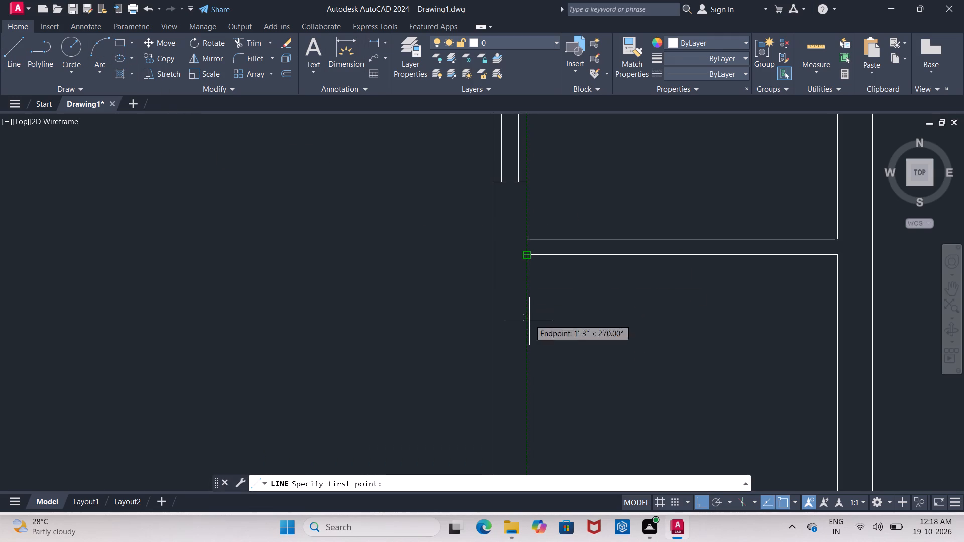
{"action": "middle_click_drag", "start_coordinate": [529, 341], "coordinate": [524, 194]}
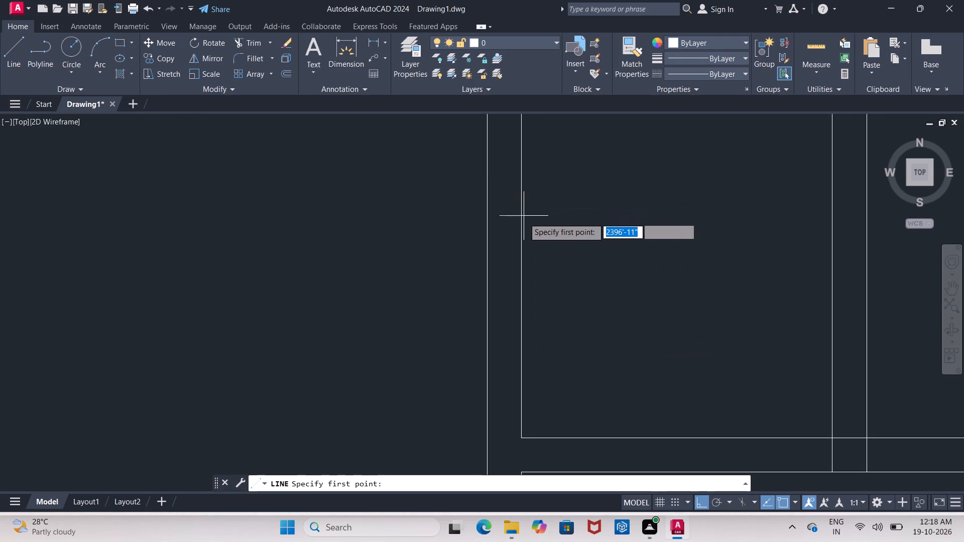
{"action": "left_click", "coordinate": [520, 273]}
{"action": "left_click", "coordinate": [434, 280]}
{"action": "key", "text": "Escape"}
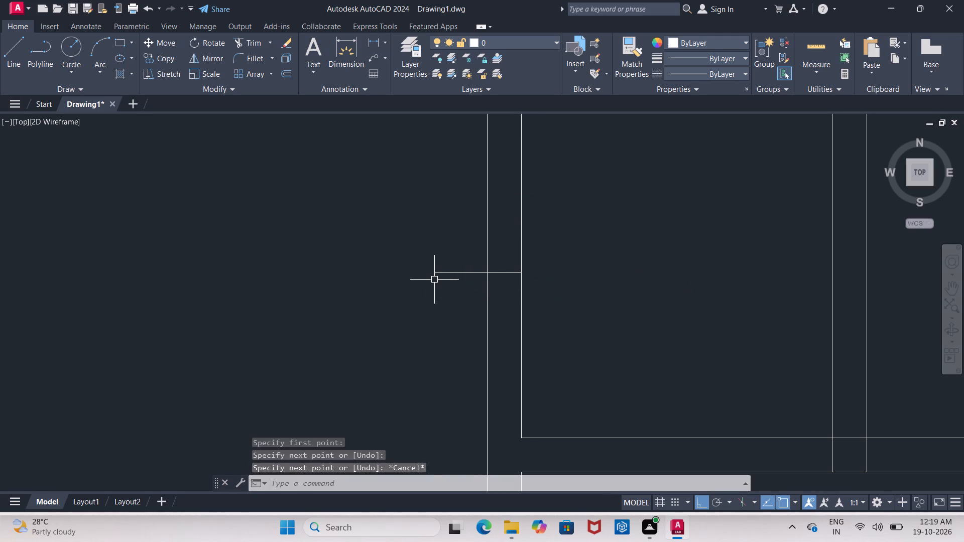
Trim the part of the new midpoint line that sticks out beyond the left wall's outer line.
{"action": "type", "text": "TR"}
{"action": "key", "text": "space"}
{"action": "key", "text": "space"}
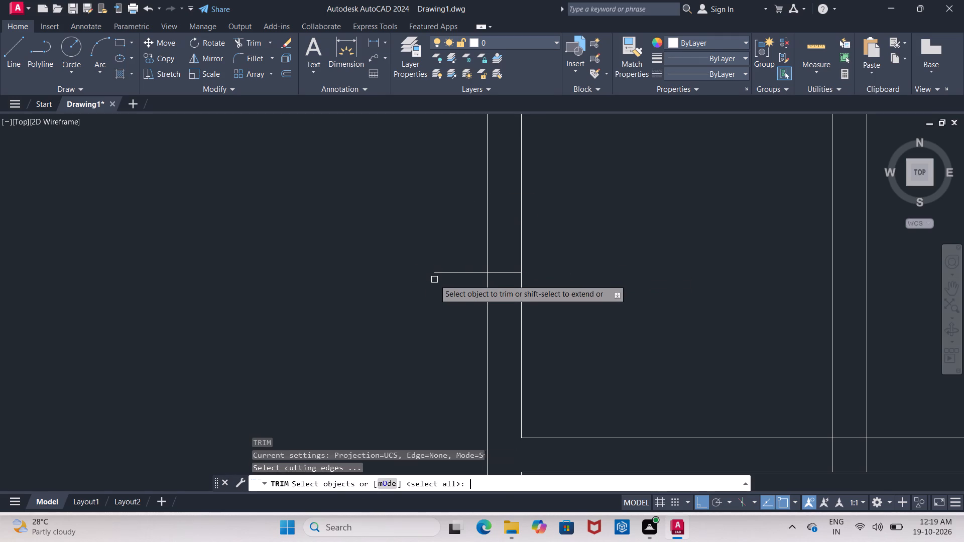
{"action": "left_click", "coordinate": [438, 275]}
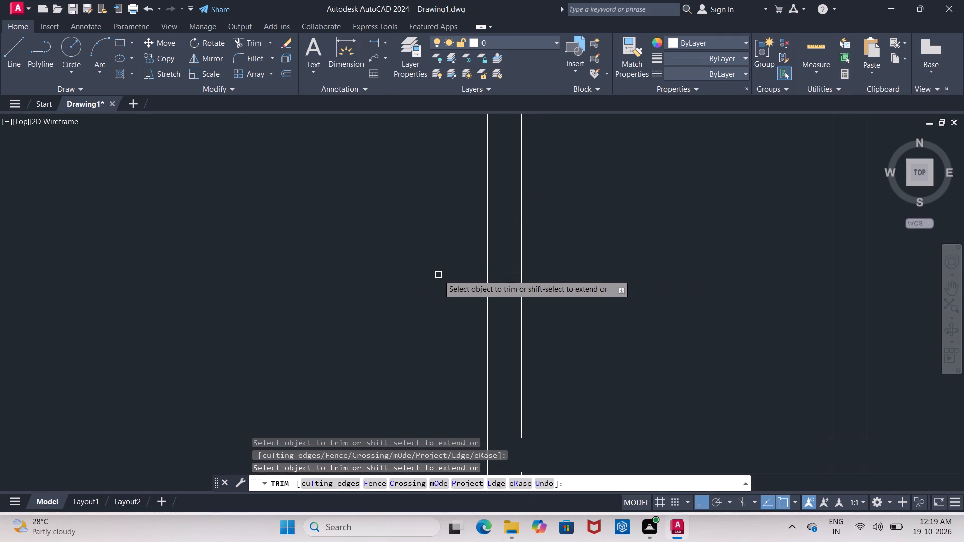
{"action": "key", "text": "Escape"}
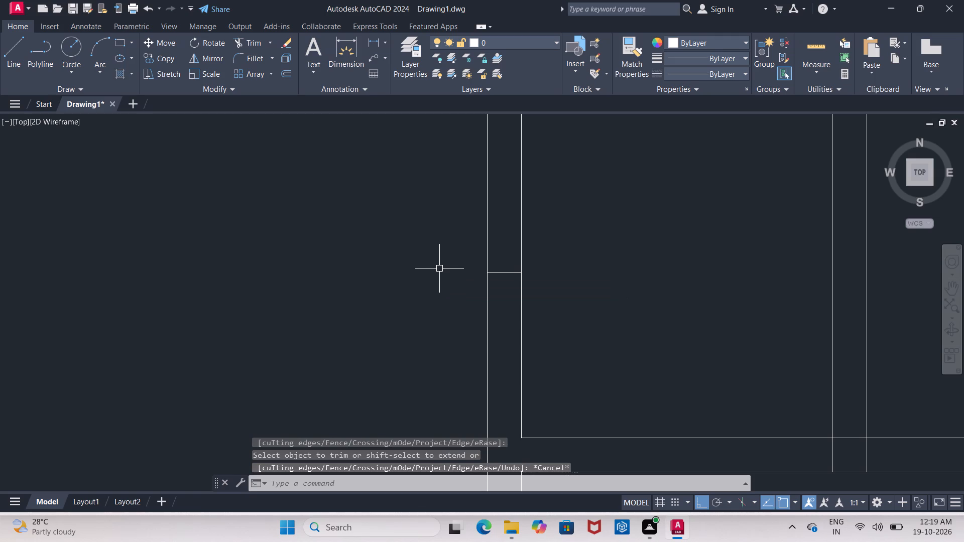
Offset the midpoint cross line in the second left room's left wall by 1' both upward and downward.
{"action": "key", "text": "o"}
{"action": "key", "text": "Return"}
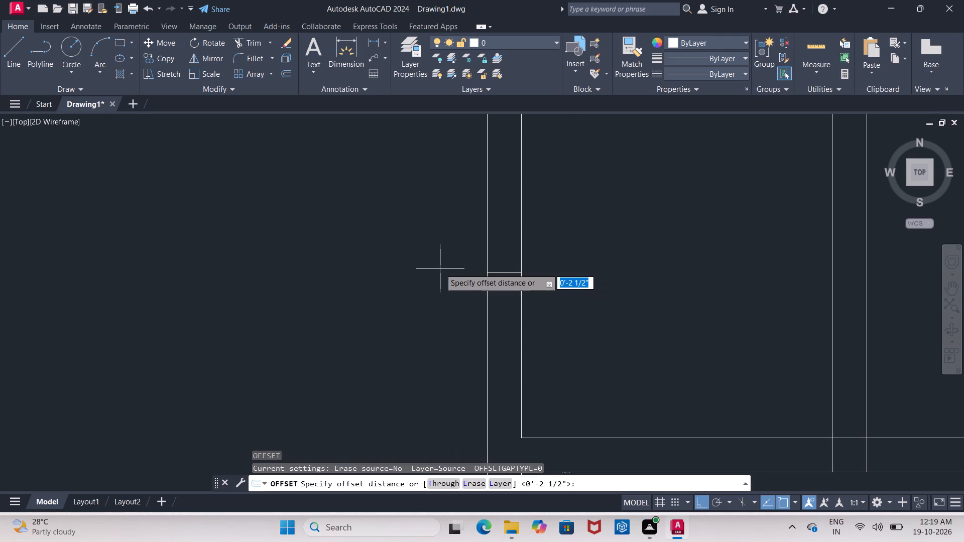
{"action": "type", "text": "1'"}
{"action": "key", "text": "Return"}
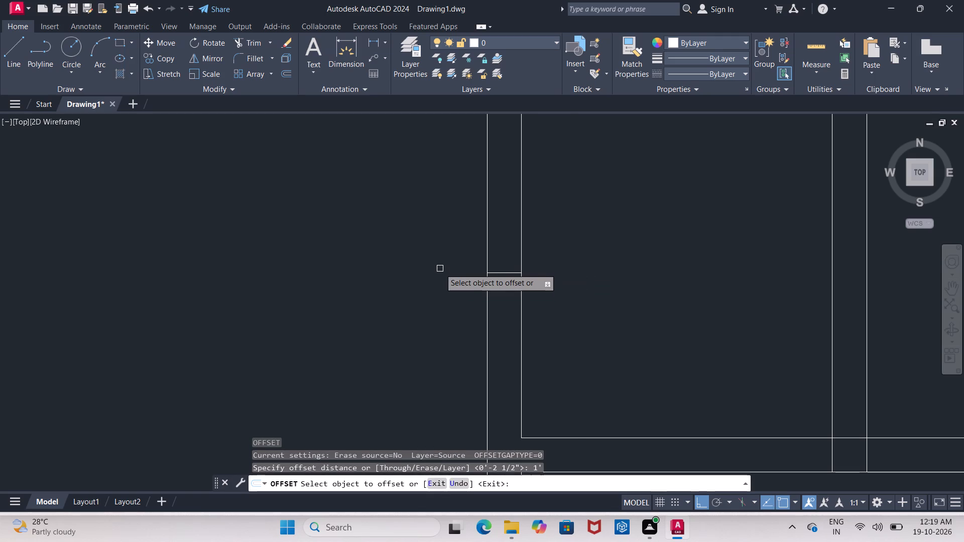
{"action": "left_click", "coordinate": [502, 273]}
{"action": "left_click", "coordinate": [505, 262]}
{"action": "left_click", "coordinate": [506, 272]}
{"action": "left_click", "coordinate": [503, 310]}
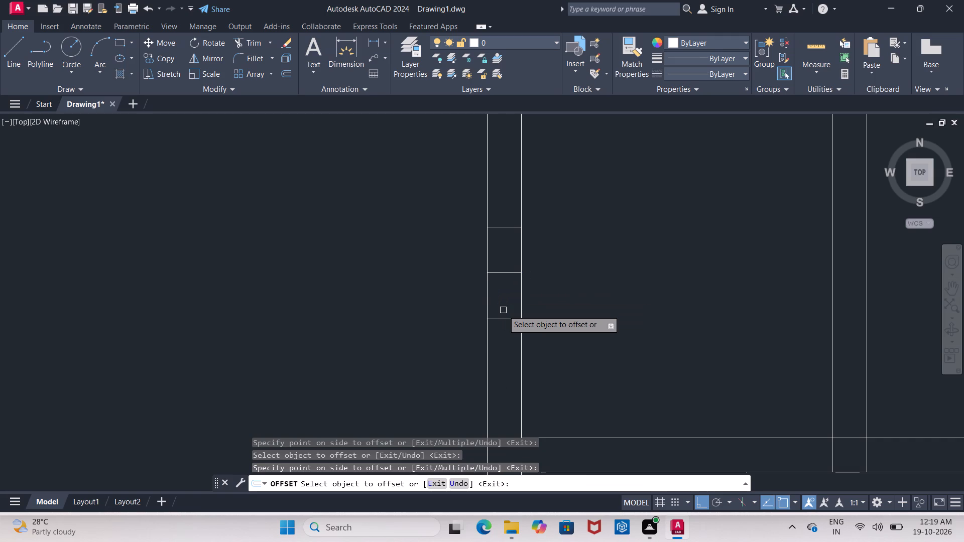
{"action": "key", "text": "Escape"}
Delete the original midpoint cross line between the two offset lines in the second left room's wall.
{"action": "left_click", "coordinate": [501, 275]}
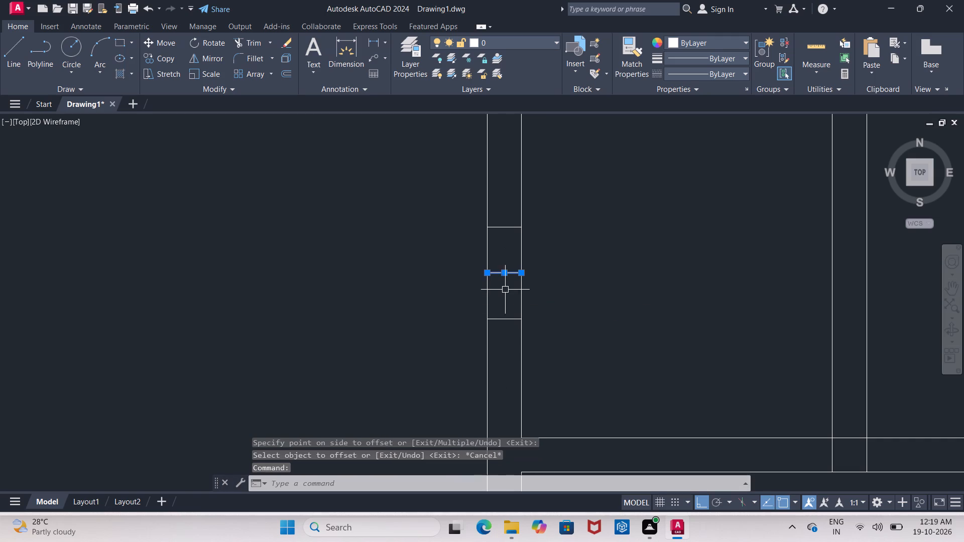
{"action": "key", "text": "Delete"}
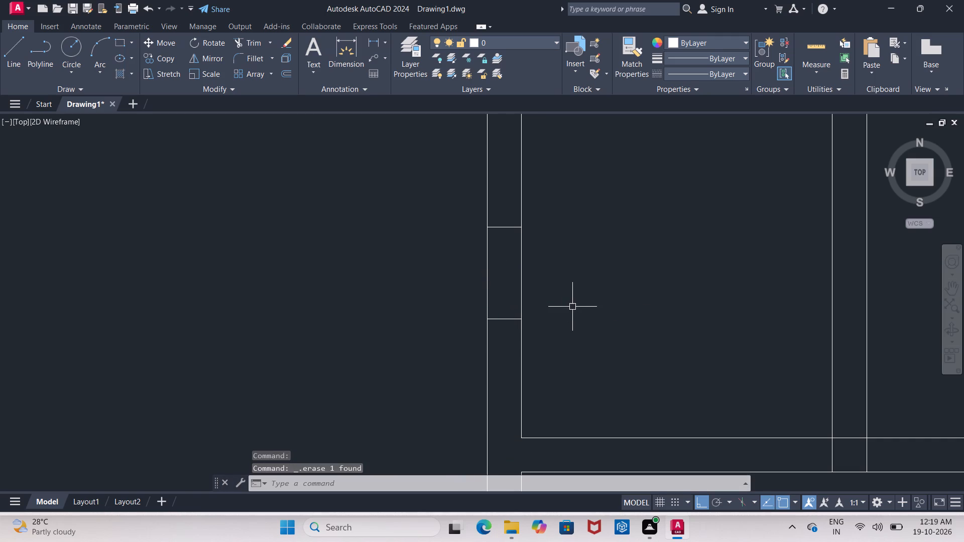
Offset the second left room's left outer and inner wall lines 2.25" into the wall thickness.
{"action": "key", "text": "o"}
{"action": "key", "text": "Return"}
{"action": "type", "text": "2.25\""}
{"action": "key", "text": "Return"}
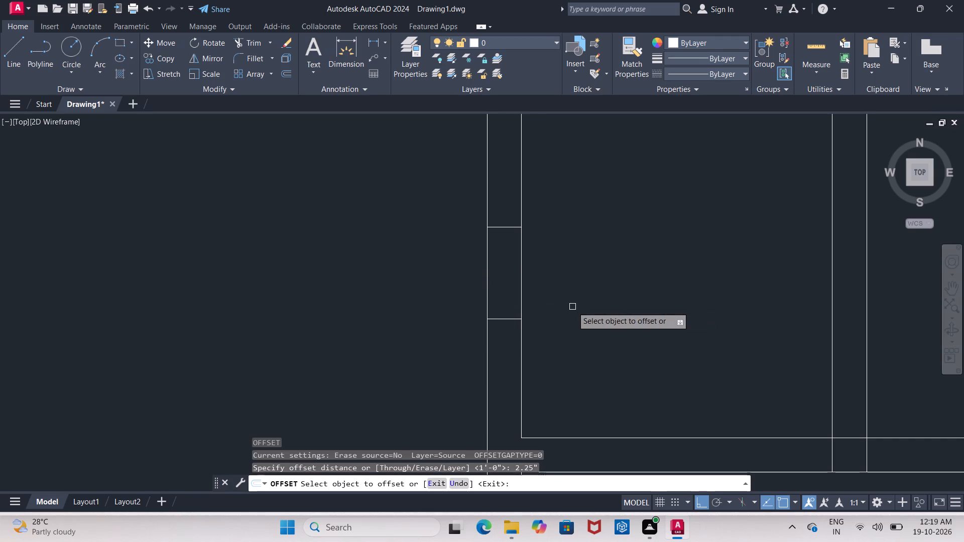
{"action": "left_click", "coordinate": [490, 291]}
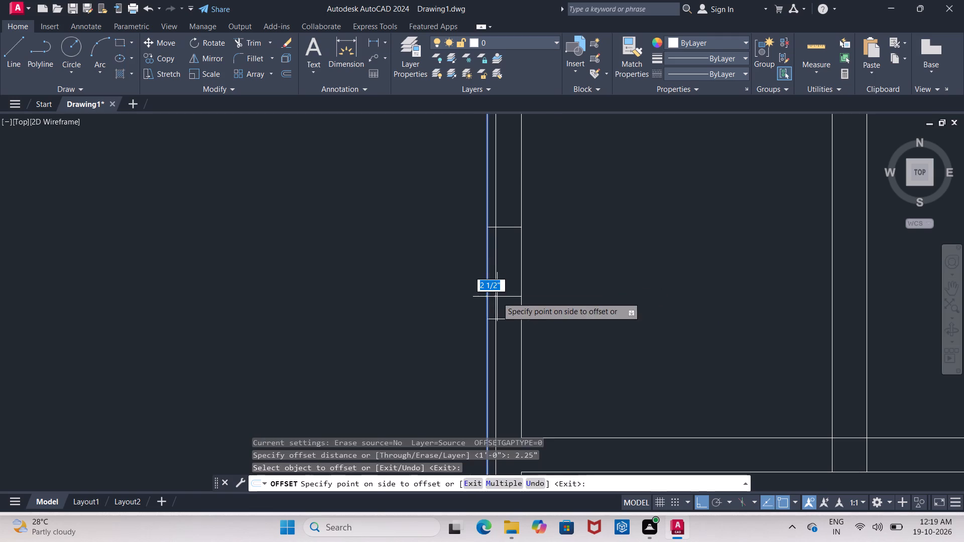
{"action": "left_click", "coordinate": [497, 297]}
{"action": "left_click", "coordinate": [521, 309]}
{"action": "left_click", "coordinate": [506, 300]}
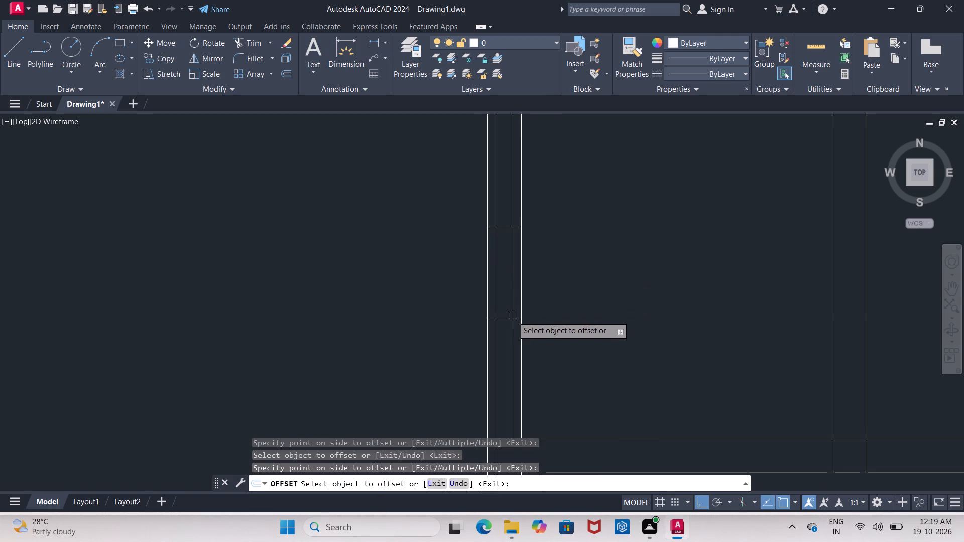
{"action": "key", "text": "Escape"}
Trim the two 2.25" offset lines above and below the window opening in the second left room's left wall.
{"action": "type", "text": "TR"}
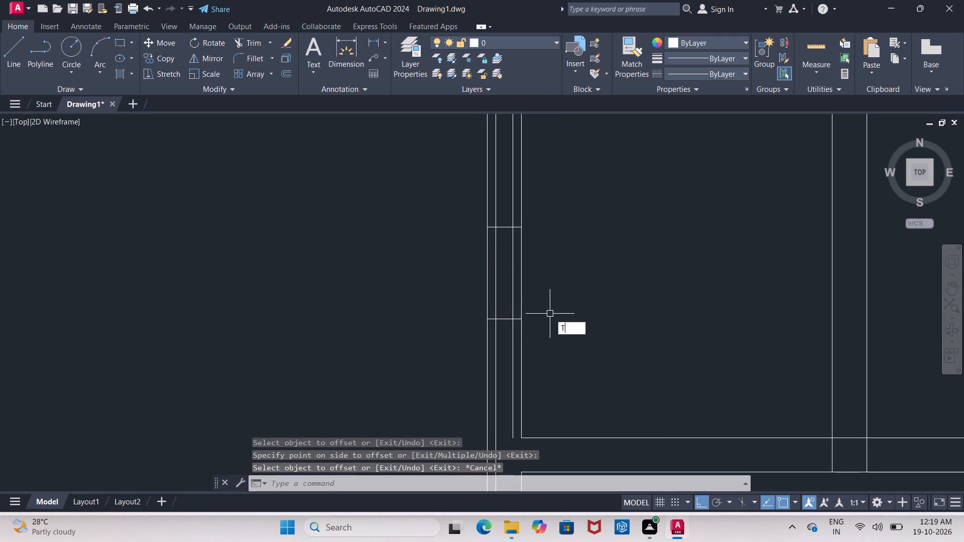
{"action": "key", "text": "space"}
{"action": "key", "text": "space"}
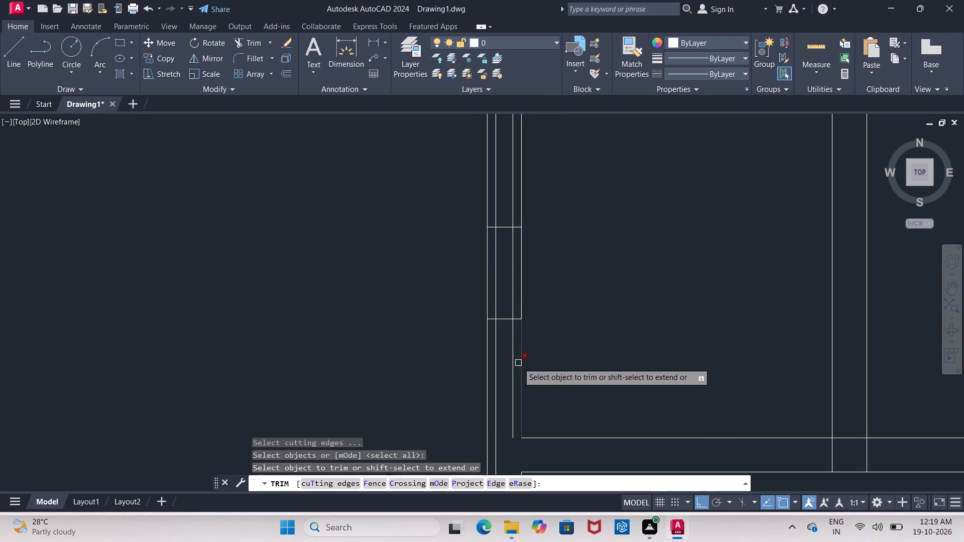
{"action": "left_click", "coordinate": [516, 367]}
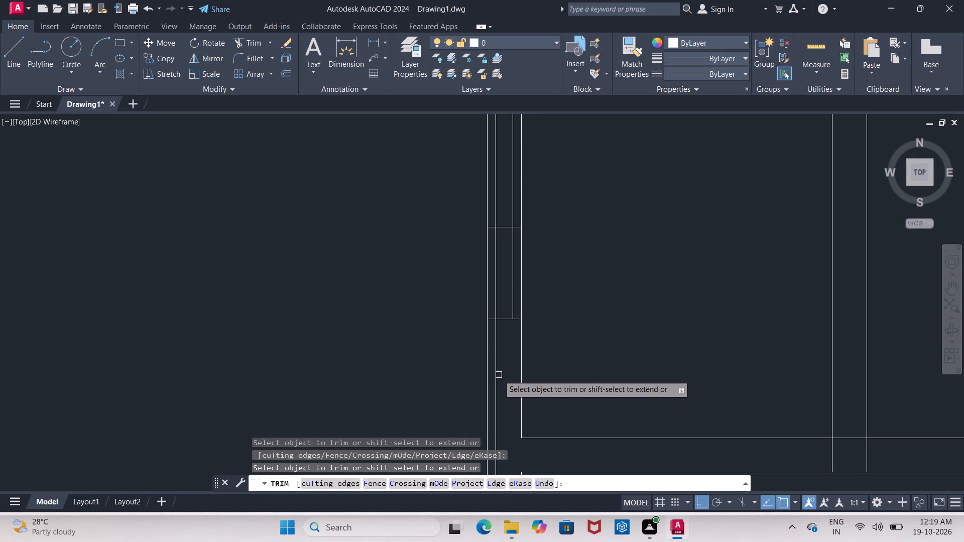
{"action": "left_click", "coordinate": [499, 375]}
{"action": "middle_click_drag", "start_coordinate": [498, 374], "coordinate": [501, 417]}
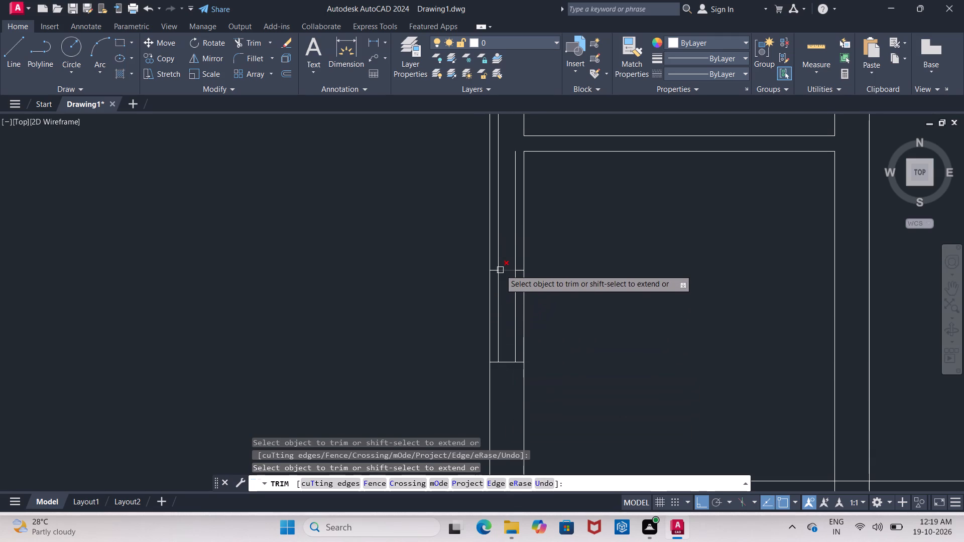
{"action": "left_click", "coordinate": [500, 264]}
{"action": "left_click", "coordinate": [515, 252]}
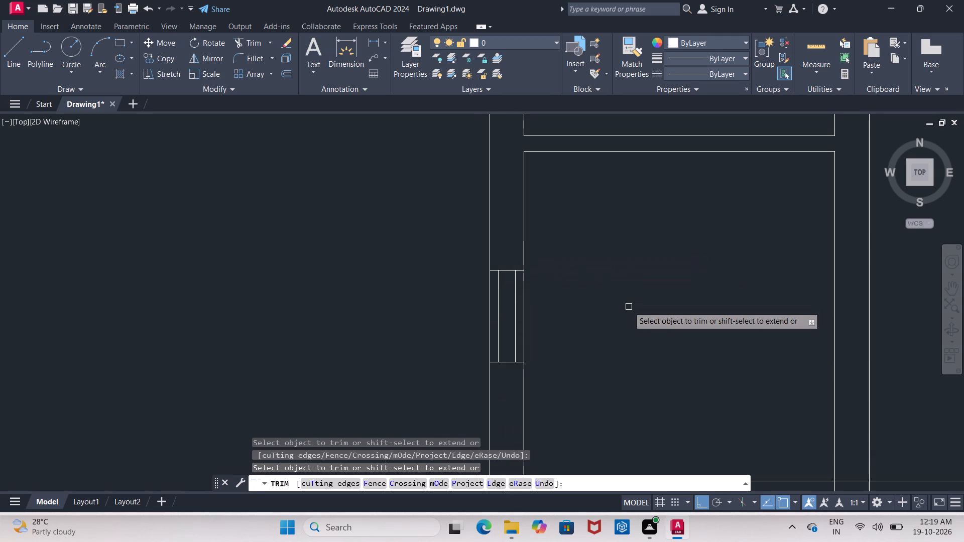
Trim the right wall's inner line where it runs through the bottom wall's thickness at the plan's bottom-right corner.
{"action": "scroll", "coordinate": [629, 307], "scroll_direction": "down", "scroll_amount": 6}
{"action": "scroll", "coordinate": [632, 348], "scroll_direction": "down", "scroll_amount": 1}
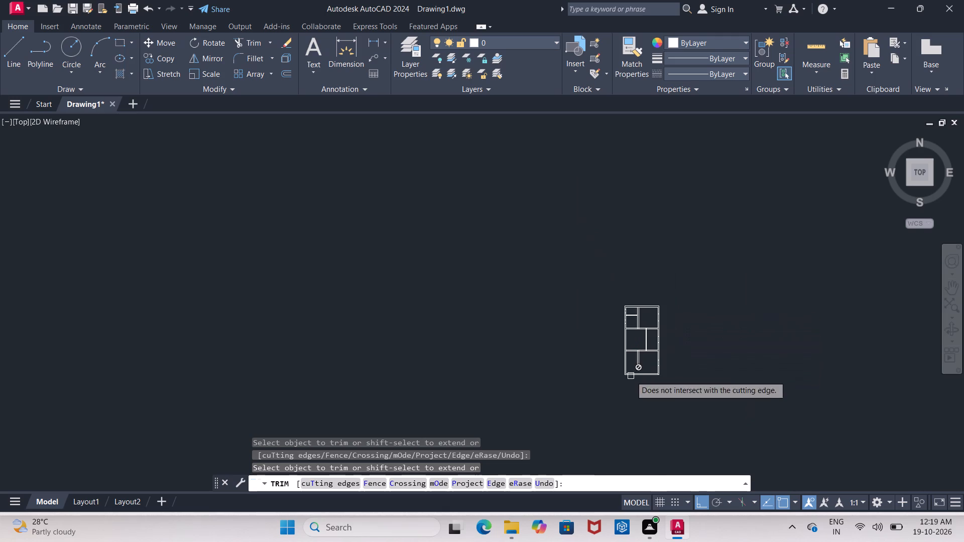
{"action": "scroll", "coordinate": [631, 376], "scroll_direction": "up", "scroll_amount": 6}
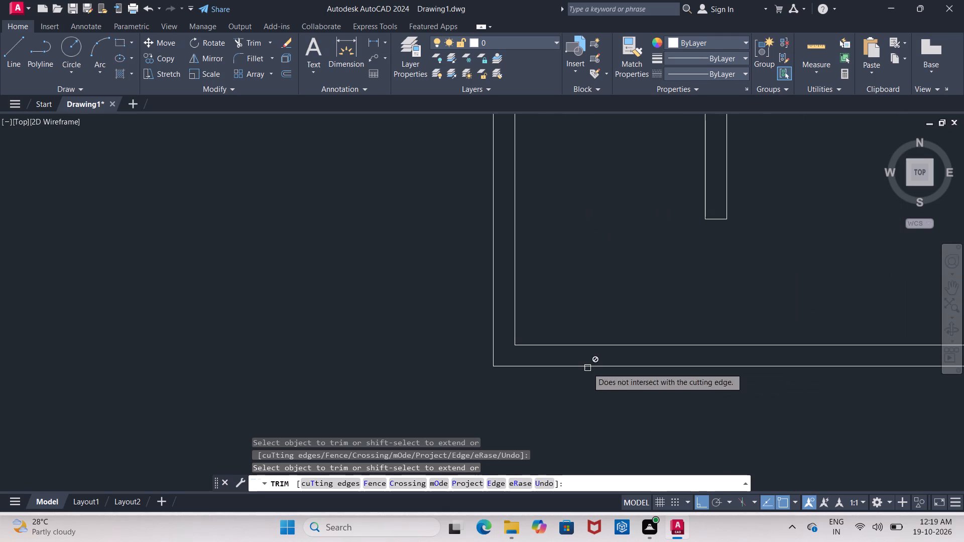
{"action": "scroll", "coordinate": [599, 308], "scroll_direction": "down", "scroll_amount": 1}
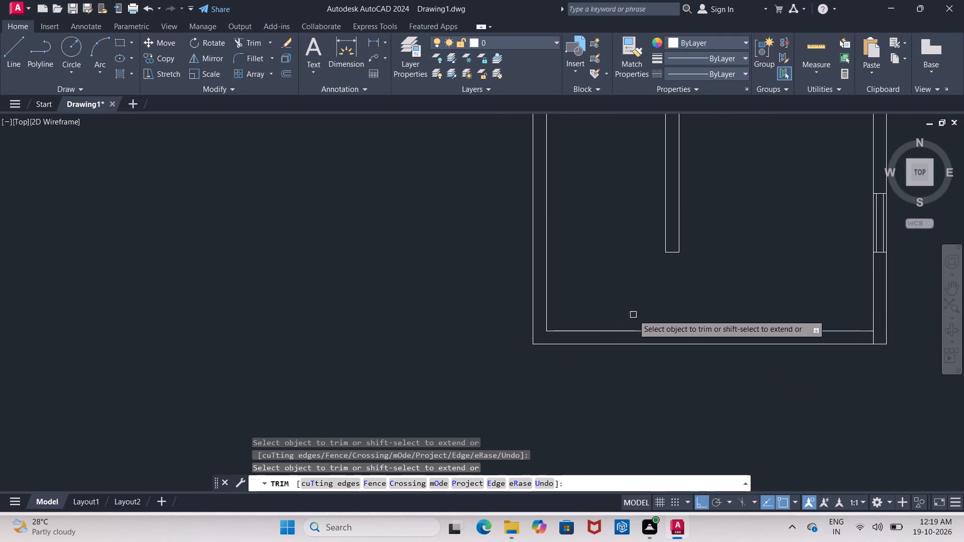
{"action": "middle_click_drag", "start_coordinate": [819, 337], "coordinate": [696, 349]}
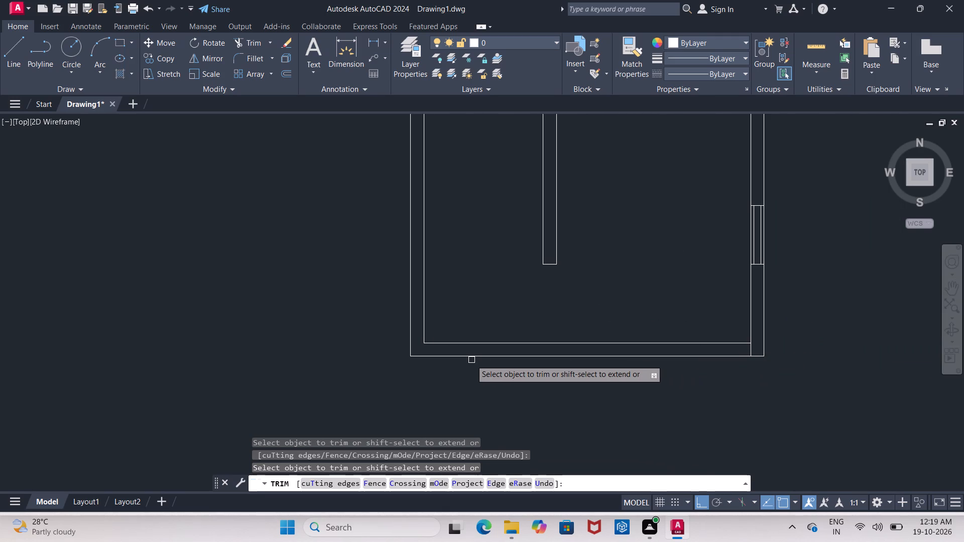
{"action": "left_click", "coordinate": [748, 350]}
{"action": "key", "text": "Escape"}
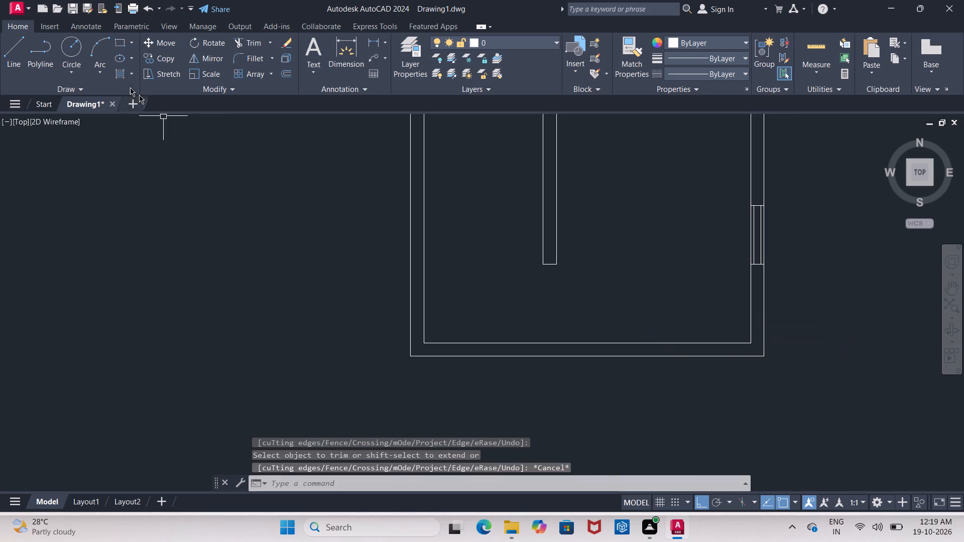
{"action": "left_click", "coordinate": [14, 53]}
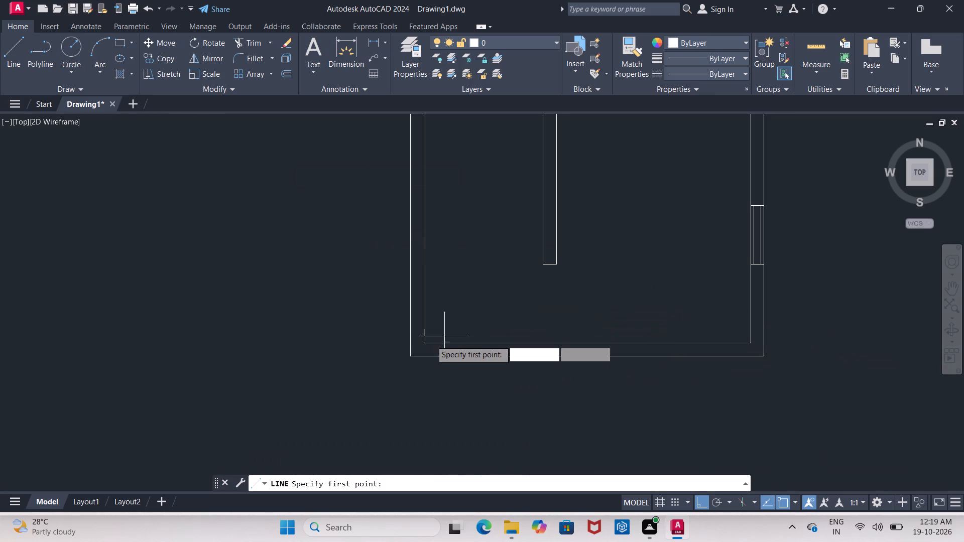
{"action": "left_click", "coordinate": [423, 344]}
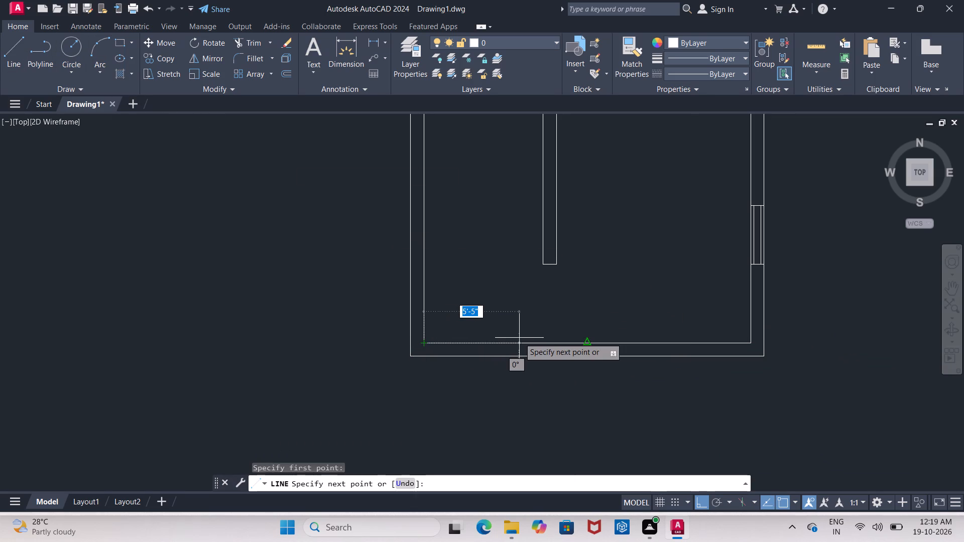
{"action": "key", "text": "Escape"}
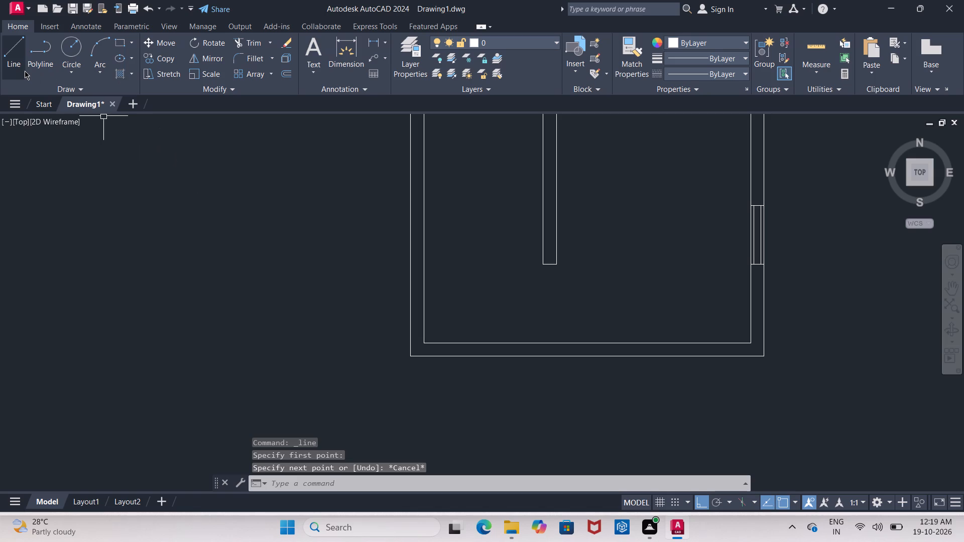
Extend both vertical partition lines in the bottom room down to the bottom wall's outer line.
{"action": "key", "text": "Escape"}
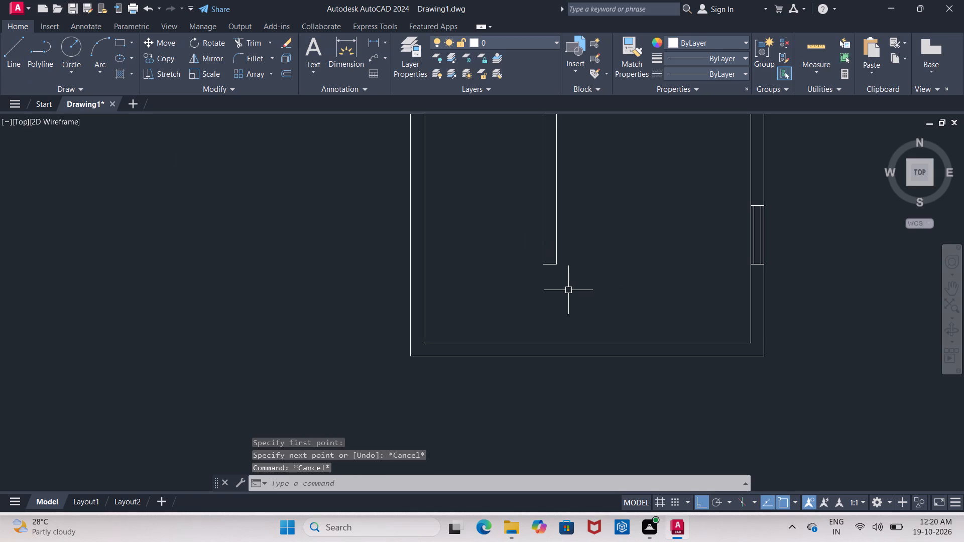
{"action": "type", "text": "EX"}
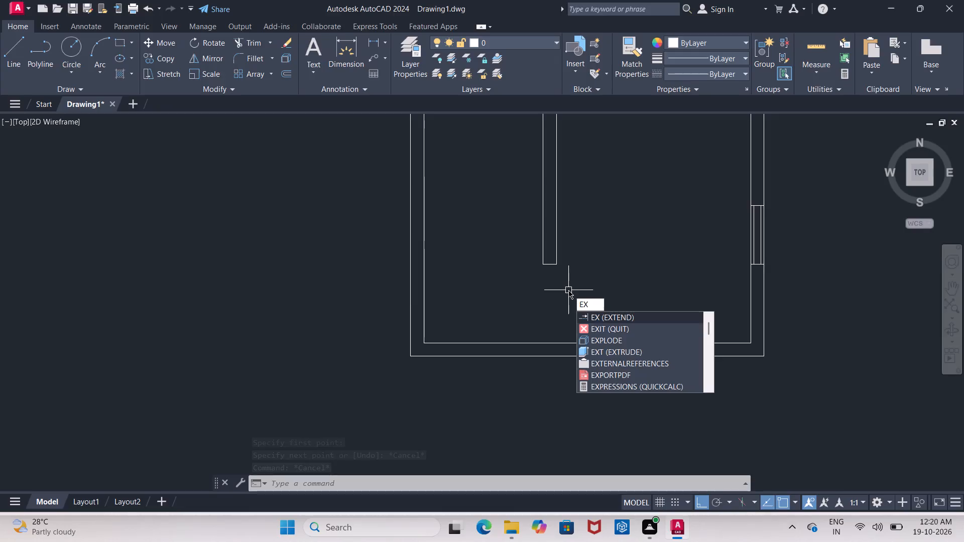
{"action": "key", "text": "space"}
{"action": "key", "text": "space"}
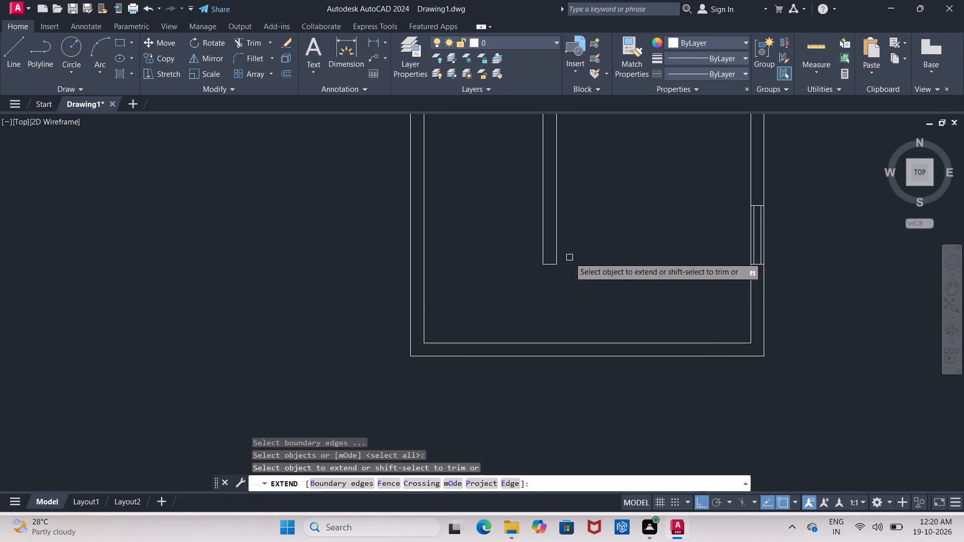
{"action": "left_click", "coordinate": [555, 230]}
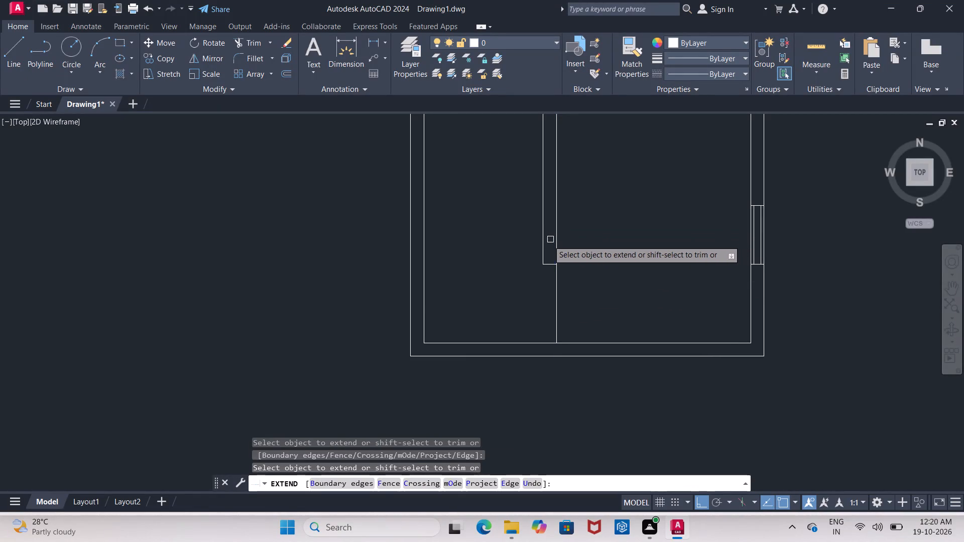
{"action": "left_click", "coordinate": [541, 243]}
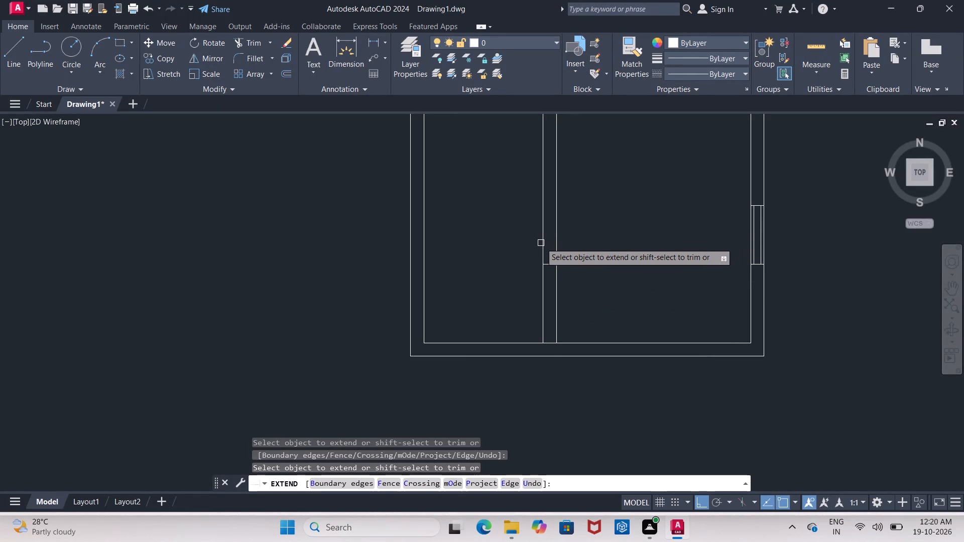
{"action": "left_click", "coordinate": [541, 243]}
{"action": "left_click", "coordinate": [555, 247]}
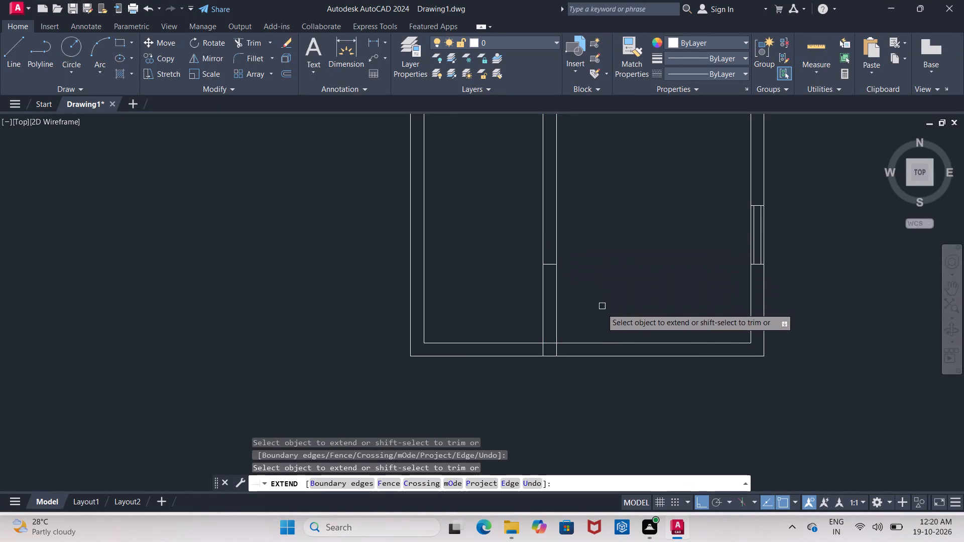
{"action": "key", "text": "Escape"}
Trim the two partition lines inside the bottom wall's thickness and the inner wall line between them.
{"action": "scroll", "coordinate": [547, 390], "scroll_direction": "up", "scroll_amount": 3}
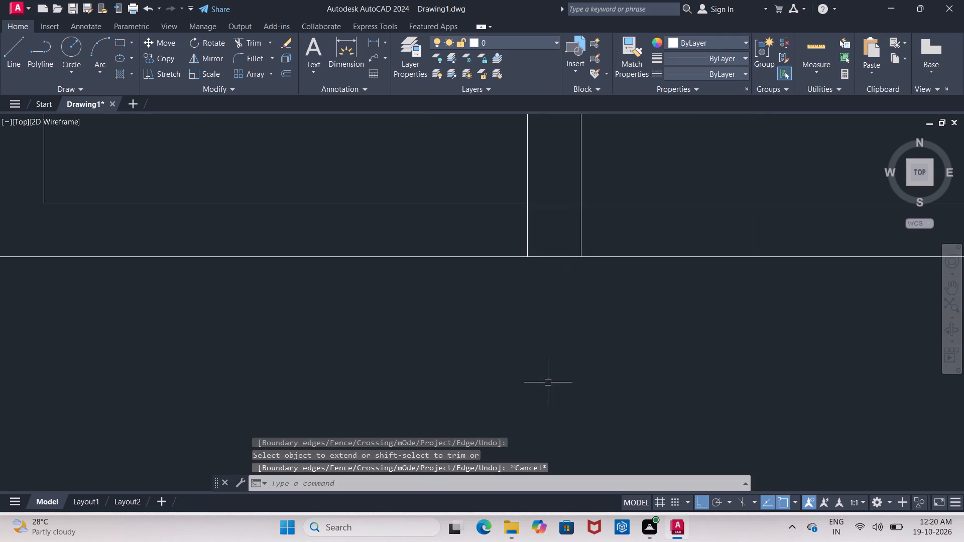
{"action": "type", "text": "TR"}
{"action": "key", "text": "space"}
{"action": "key", "text": "space"}
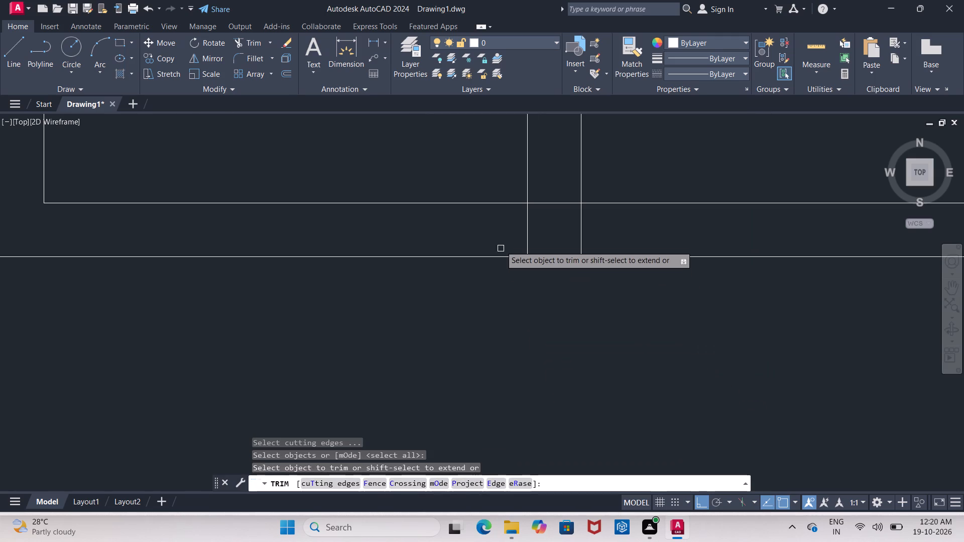
{"action": "left_click", "coordinate": [525, 237]}
{"action": "left_click", "coordinate": [542, 203]}
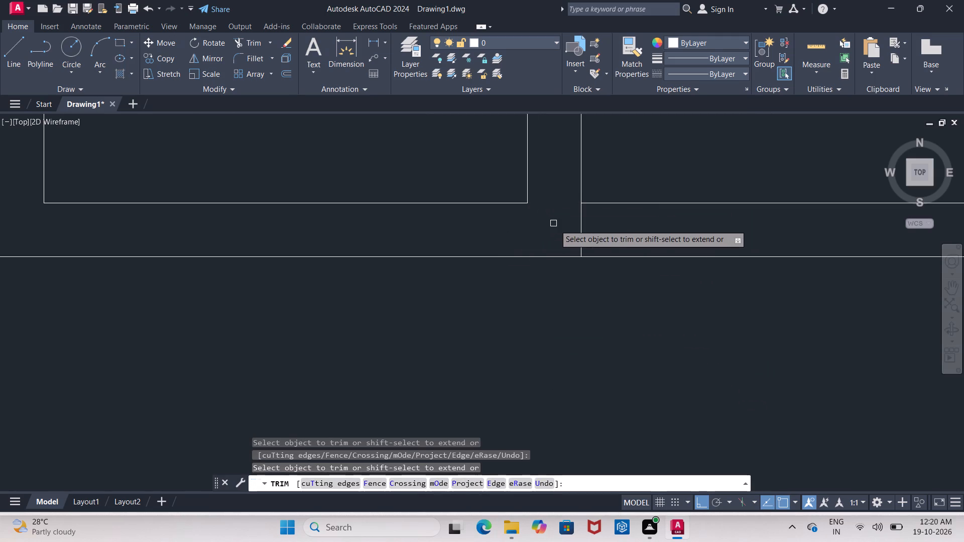
{"action": "left_click", "coordinate": [578, 228]}
{"action": "scroll", "coordinate": [578, 228], "scroll_direction": "down", "scroll_amount": 4}
{"action": "middle_click_drag", "start_coordinate": [576, 272], "coordinate": [576, 277]}
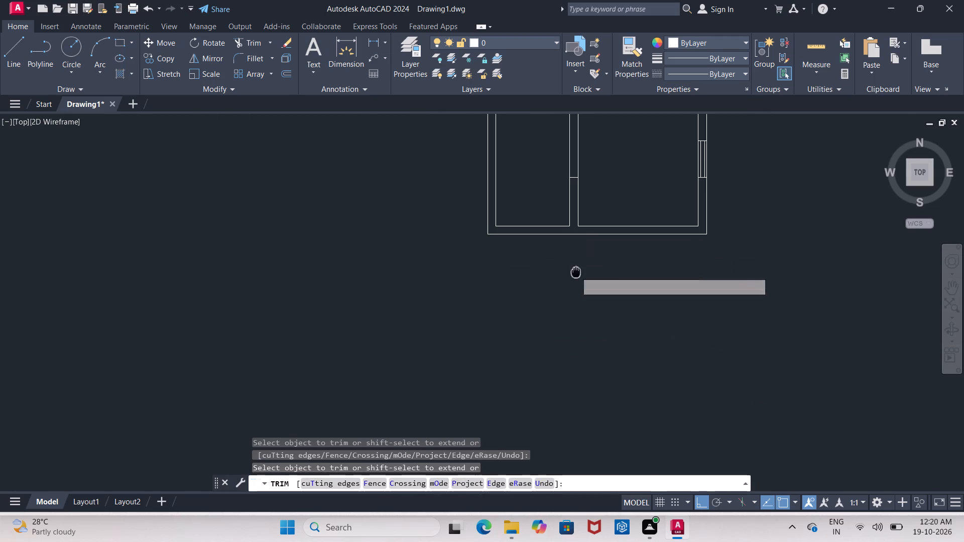
{"action": "middle_click_drag", "start_coordinate": [576, 277], "coordinate": [537, 333]}
{"action": "key", "text": "Escape"}
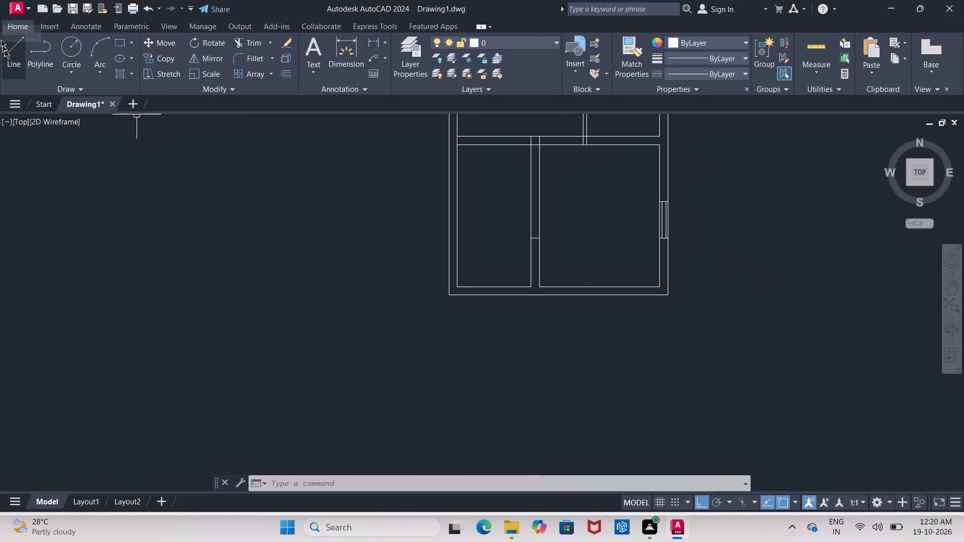
Draw a vertical line down from the midpoint of the lower-left room's bottom inner wall line, past the outer line.
{"action": "left_click", "coordinate": [17, 67]}
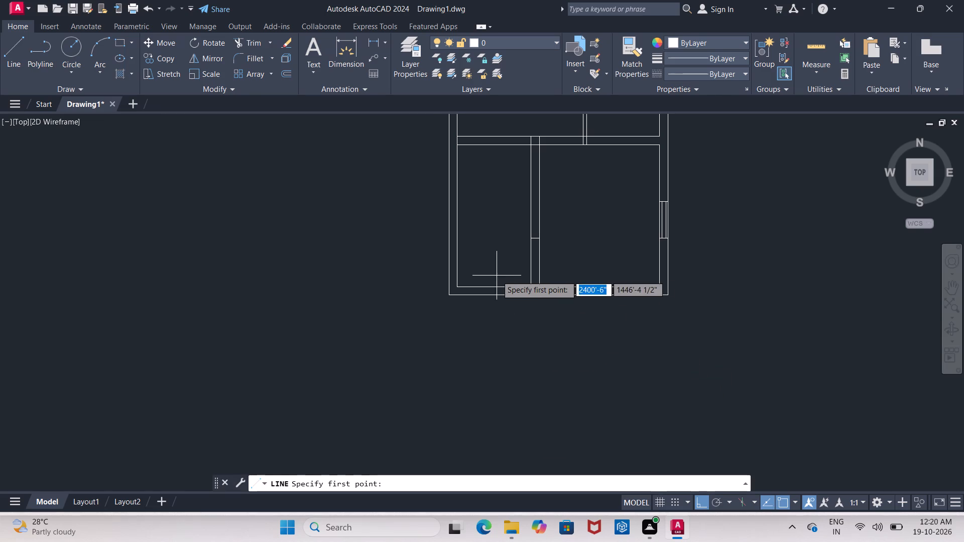
{"action": "scroll", "coordinate": [449, 300], "scroll_direction": "up", "scroll_amount": 3}
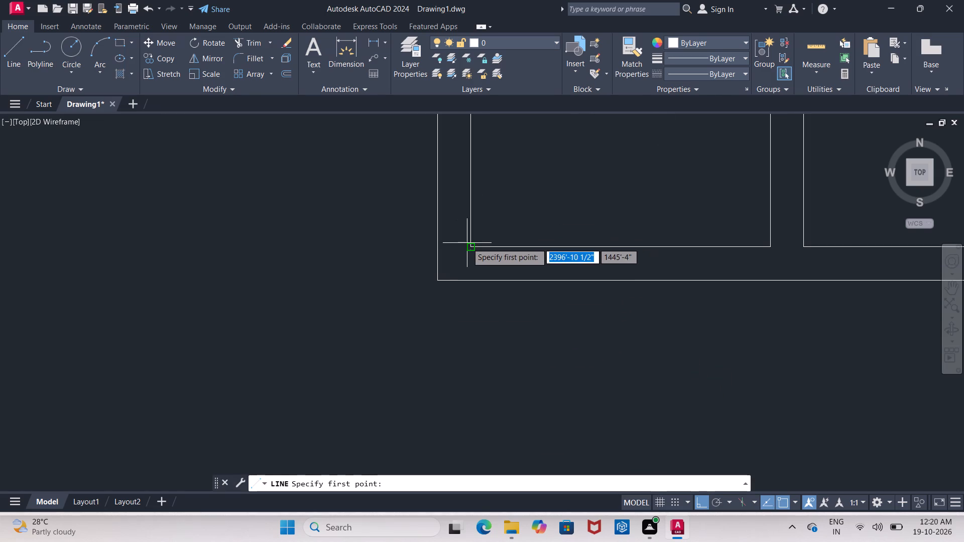
{"action": "left_click", "coordinate": [623, 246]}
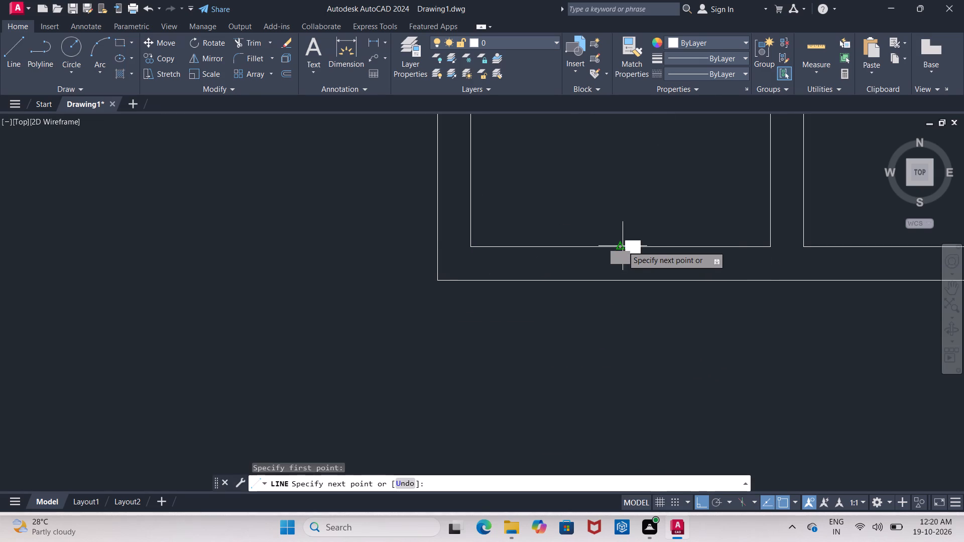
{"action": "left_click", "coordinate": [622, 293]}
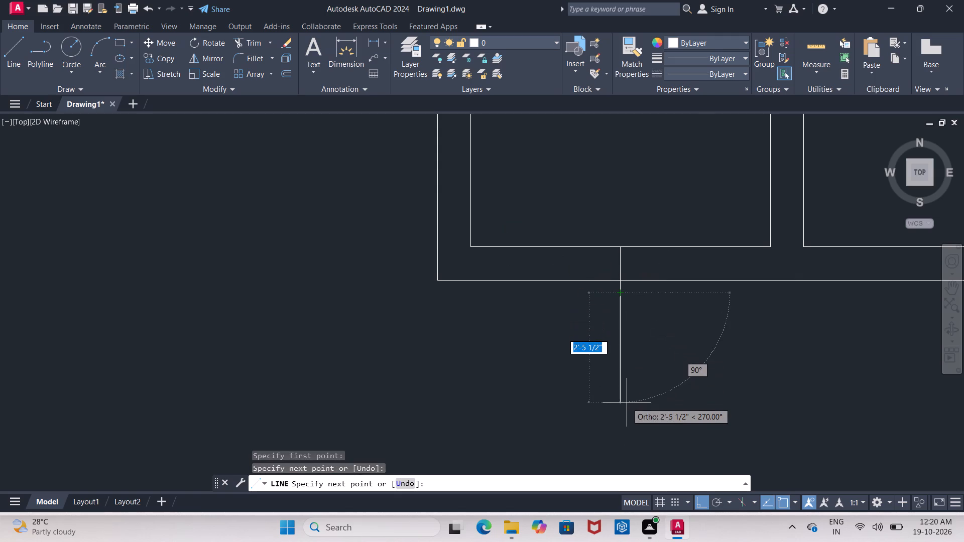
{"action": "key", "text": "Escape"}
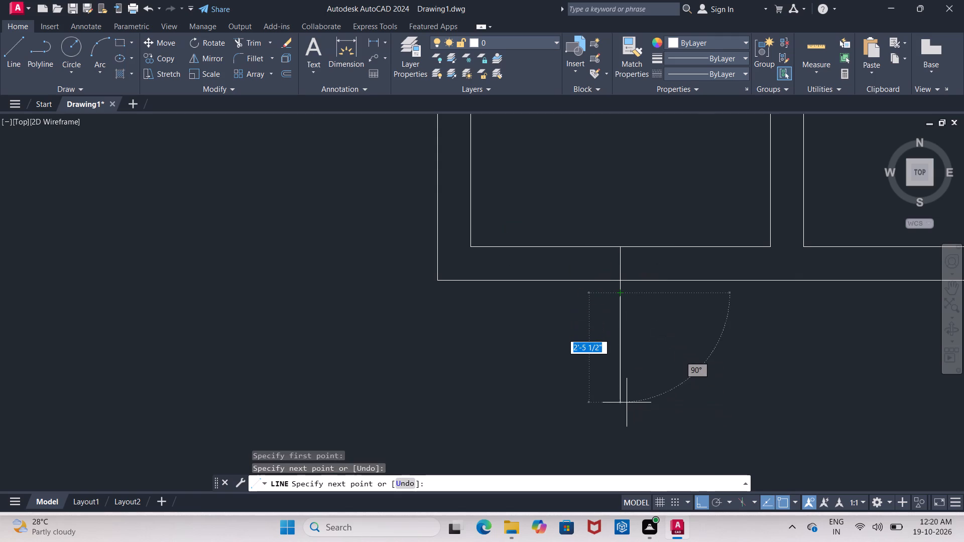
Trim the midpoint line's excess below the bottom wall's outer line.
{"action": "type", "text": "TR"}
{"action": "key", "text": "space"}
{"action": "key", "text": "space"}
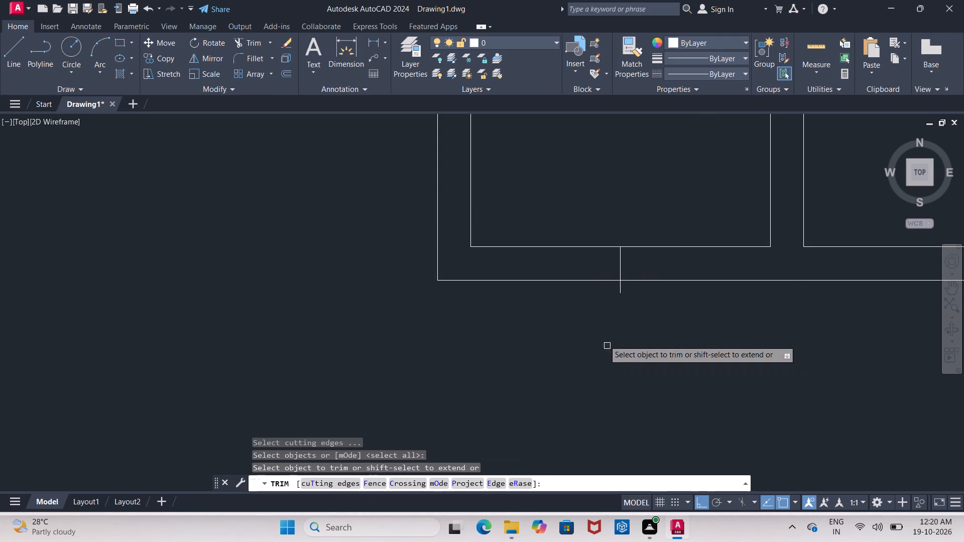
{"action": "left_click", "coordinate": [620, 291]}
{"action": "key", "text": "Escape"}
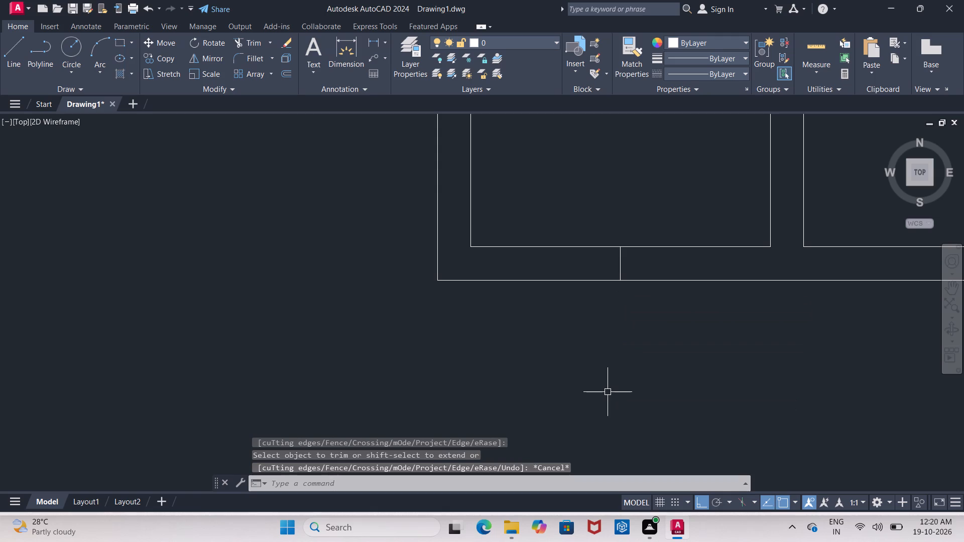
Offset the bottom wall's midpoint cross line 2' to both sides.
{"action": "key", "text": "o"}
{"action": "key", "text": "Return"}
{"action": "type", "text": "2'"}
{"action": "key", "text": "Return"}
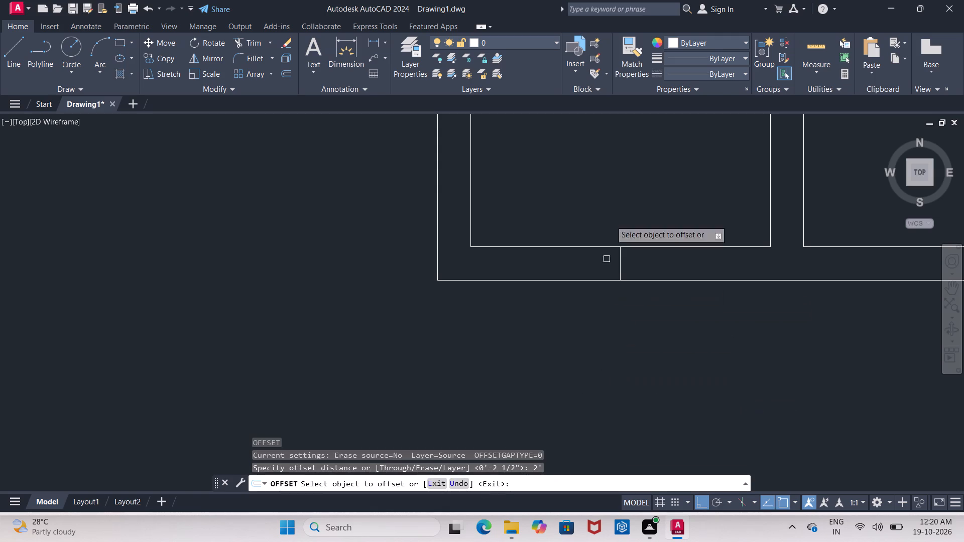
{"action": "left_click", "coordinate": [623, 262]}
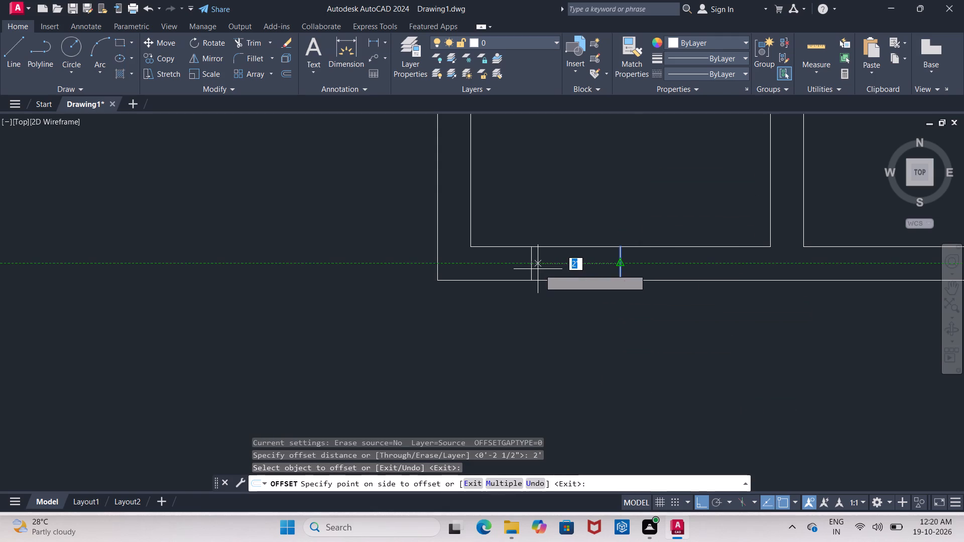
{"action": "left_click", "coordinate": [506, 266]}
{"action": "left_click", "coordinate": [620, 262]}
{"action": "left_click", "coordinate": [680, 271]}
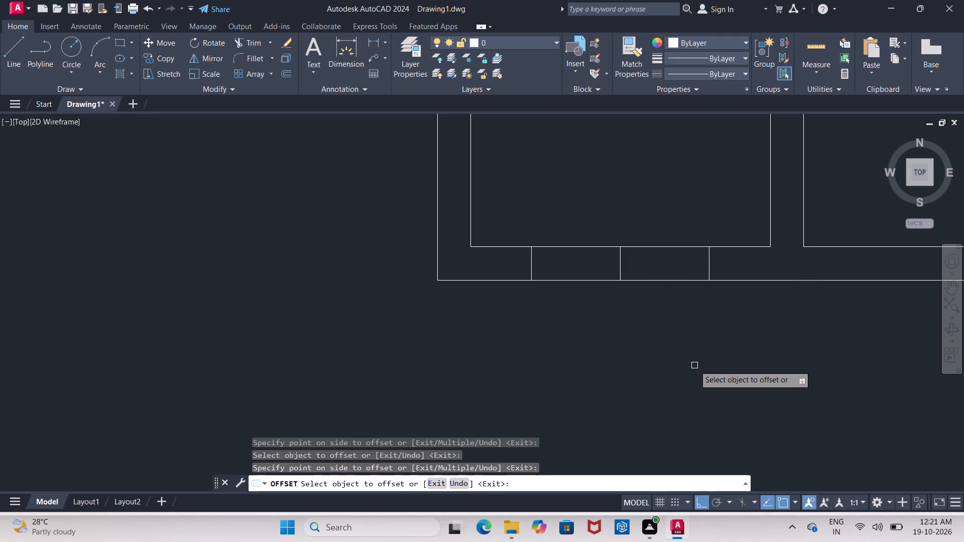
{"action": "key", "text": "Escape"}
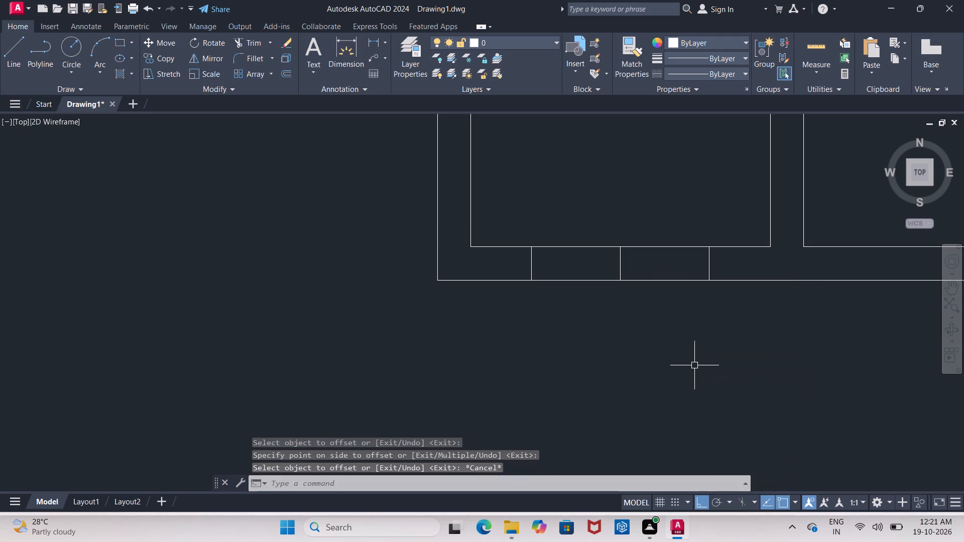
Extend the bottom wall's right-hand inner line leftward across the partition gap to meet the left-hand inner line.
{"action": "type", "text": "EX"}
{"action": "key", "text": "space"}
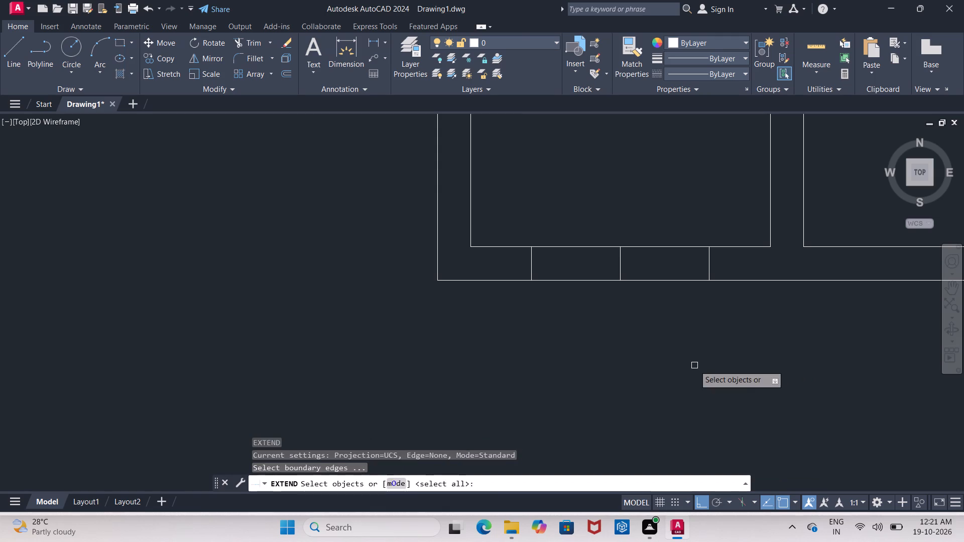
{"action": "key", "text": "space"}
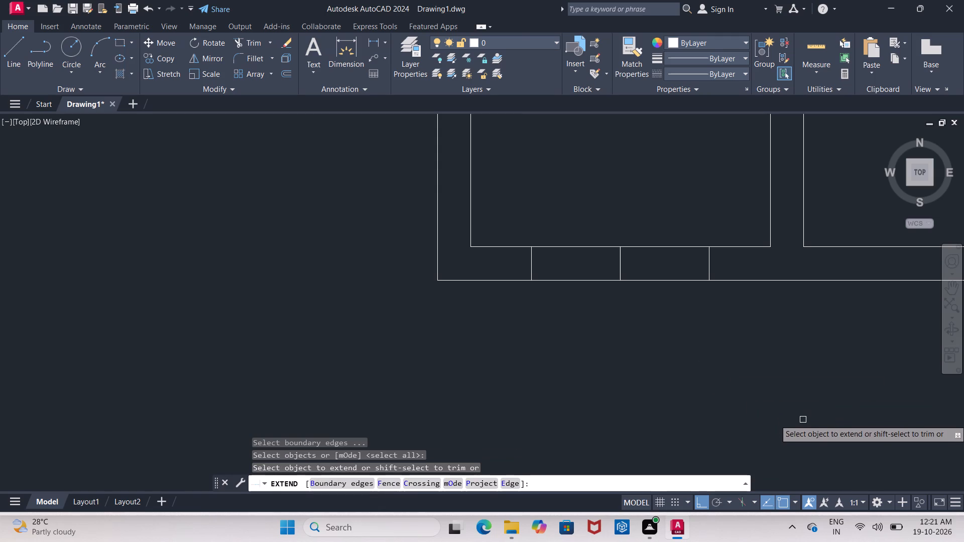
{"action": "middle_click_drag", "start_coordinate": [825, 368], "coordinate": [645, 458]}
{"action": "scroll", "coordinate": [825, 368], "scroll_direction": "down", "scroll_amount": 1}
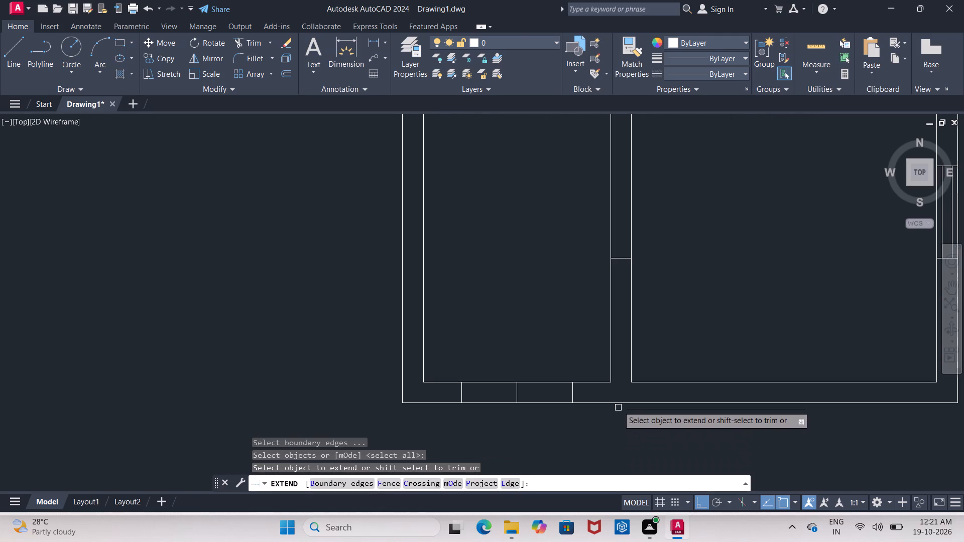
{"action": "left_click", "coordinate": [665, 384]}
{"action": "left_click", "coordinate": [662, 380]}
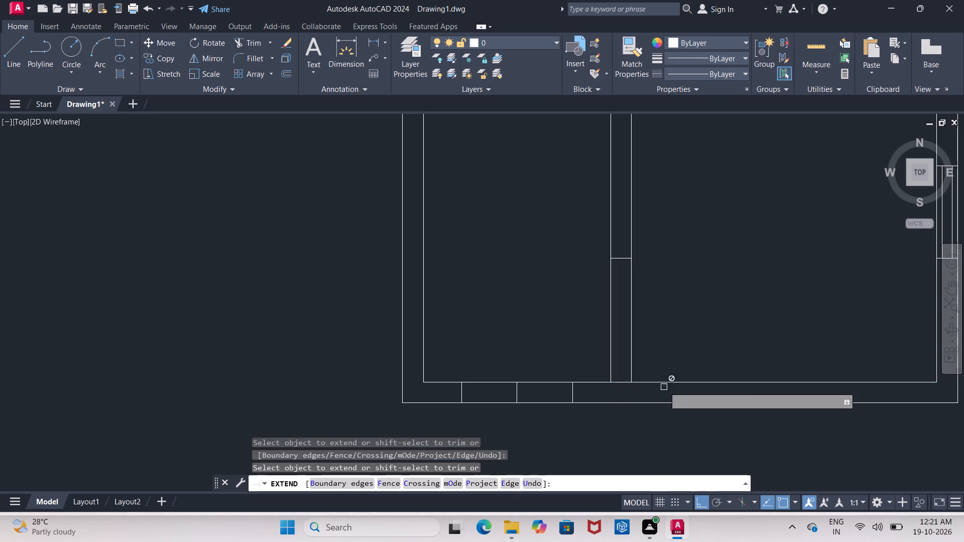
{"action": "left_click", "coordinate": [664, 385]}
{"action": "left_click", "coordinate": [665, 381]}
{"action": "left_click", "coordinate": [667, 381]}
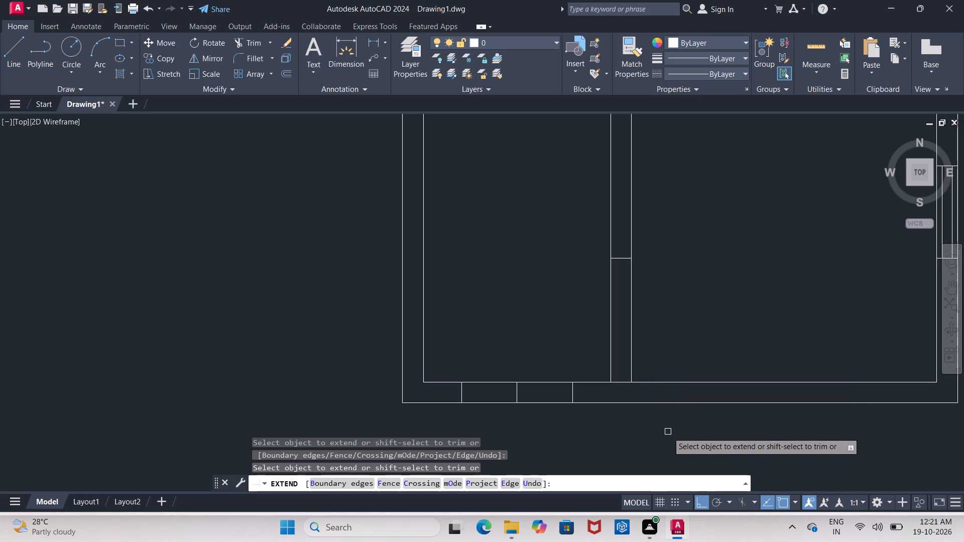
{"action": "key", "text": "Escape"}
Trim both extended partition lines between the partition's end cap and the bottom wall.
{"action": "key", "text": "g"}
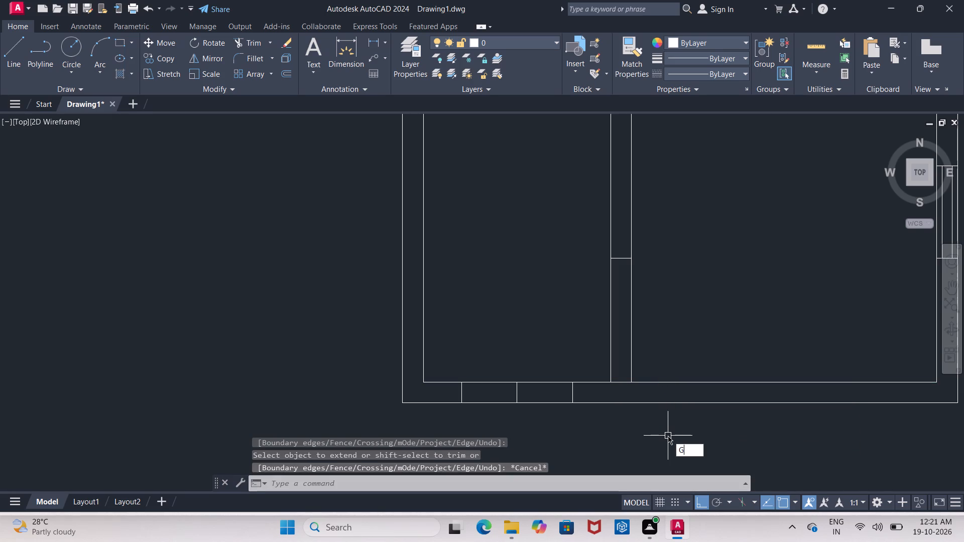
{"action": "key", "text": "BackSpace"}
{"action": "type", "text": "TR"}
{"action": "key", "text": "space"}
{"action": "key", "text": "space"}
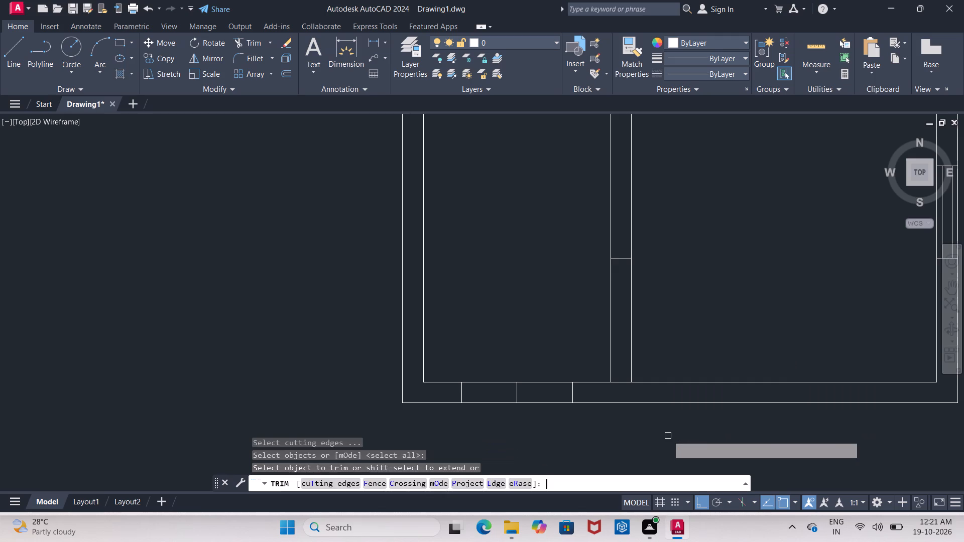
{"action": "left_click", "coordinate": [560, 313]}
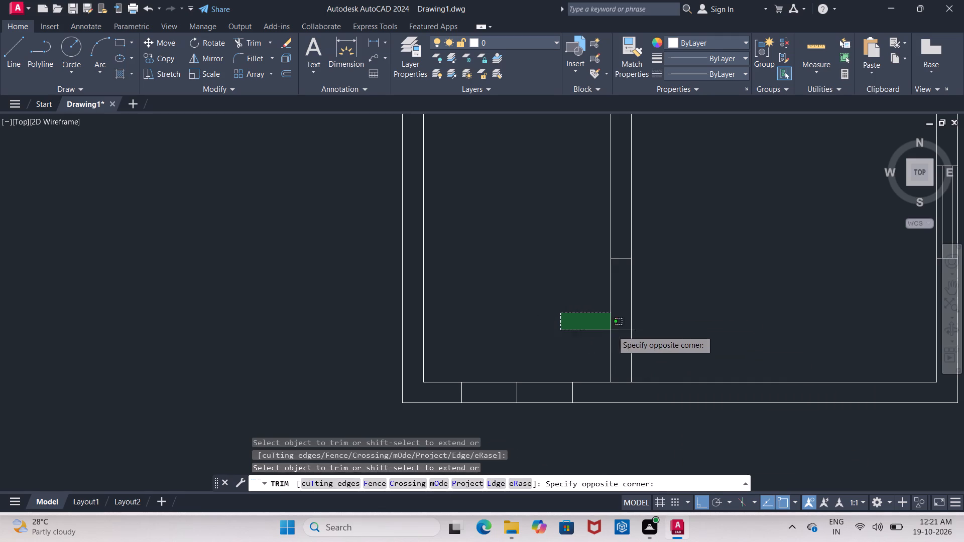
{"action": "left_click", "coordinate": [661, 337]}
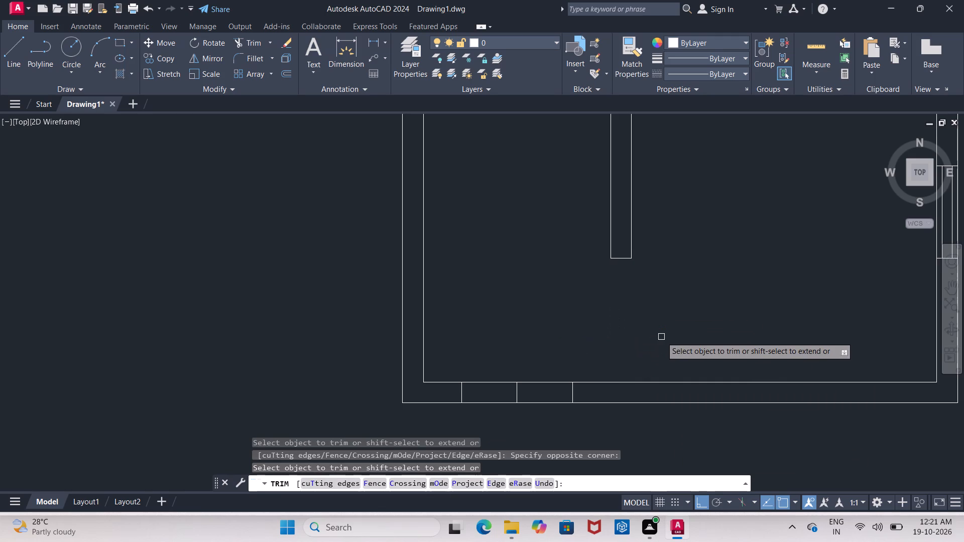
{"action": "key", "text": "Escape"}
Delete the midpoint cross line between the two offset lines in the bottom wall.
{"action": "left_click", "coordinate": [518, 396]}
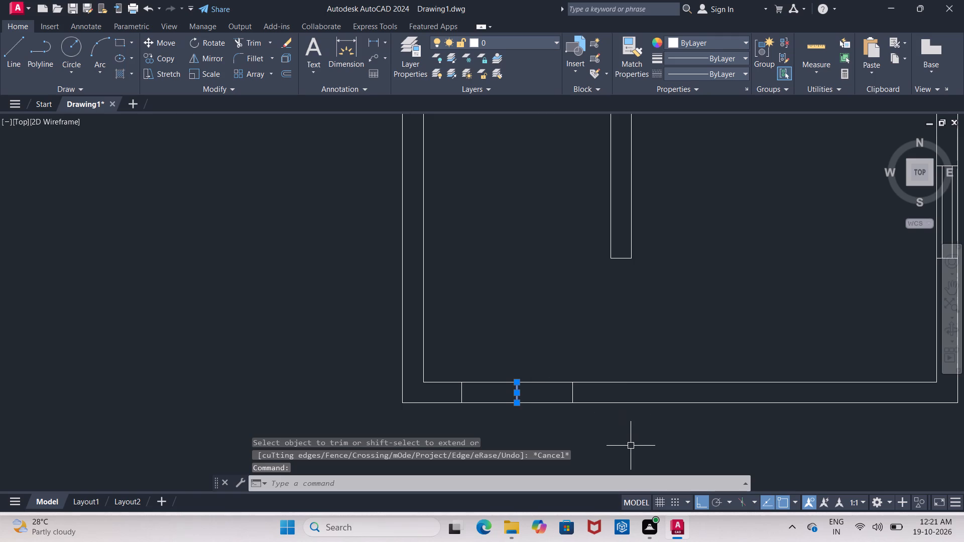
{"action": "key", "text": "Delete"}
Trim both lower partition lines inside the lower cross wall, and the cross wall's lower line between them.
{"action": "scroll", "coordinate": [631, 446], "scroll_direction": "down", "scroll_amount": 2}
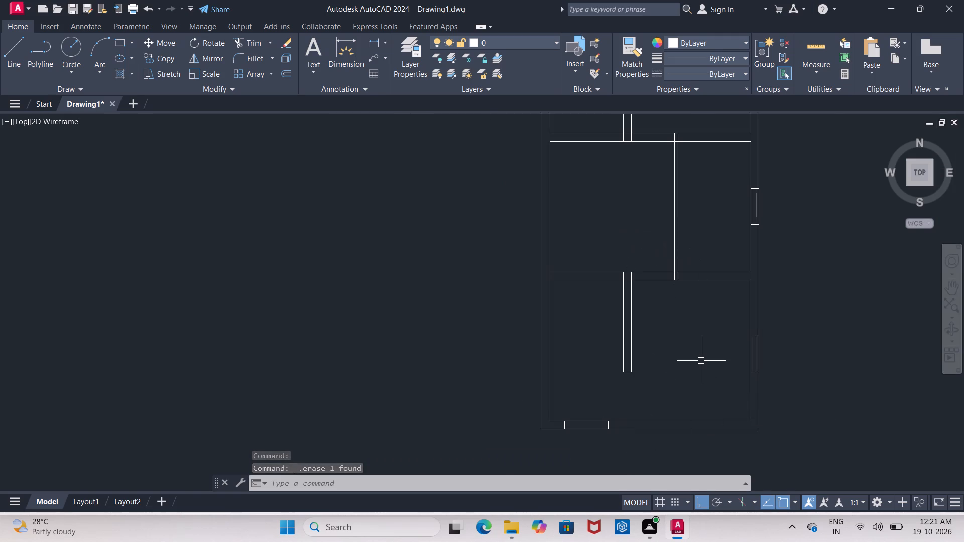
{"action": "type", "text": "TR"}
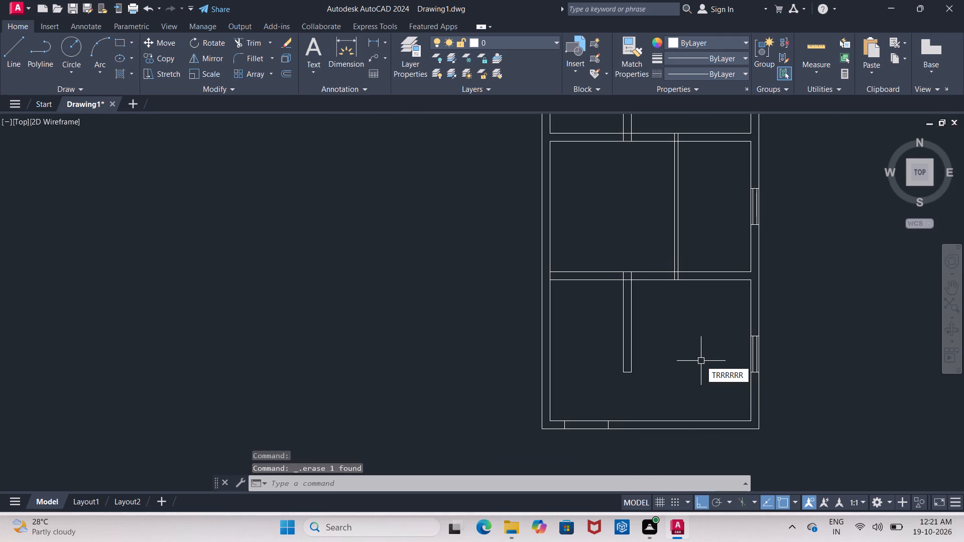
{"action": "key", "text": "BackSpace"}
{"action": "key", "text": "BackSpace"}
{"action": "key", "text": "BackSpace"}
{"action": "key", "text": "BackSpace"}
{"action": "key", "text": "BackSpace"}
{"action": "key", "text": "space"}
{"action": "key", "text": "space"}
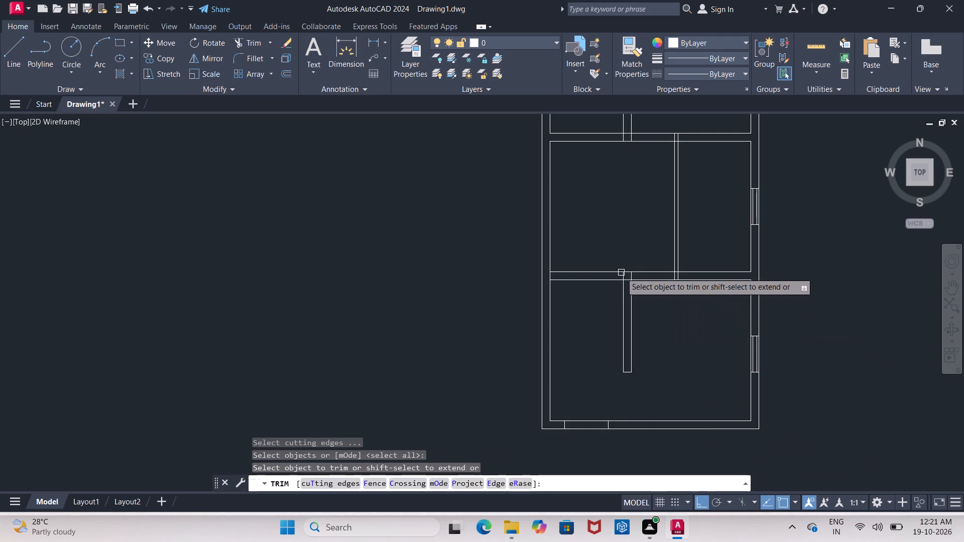
{"action": "scroll", "coordinate": [627, 270], "scroll_direction": "up", "scroll_amount": 4}
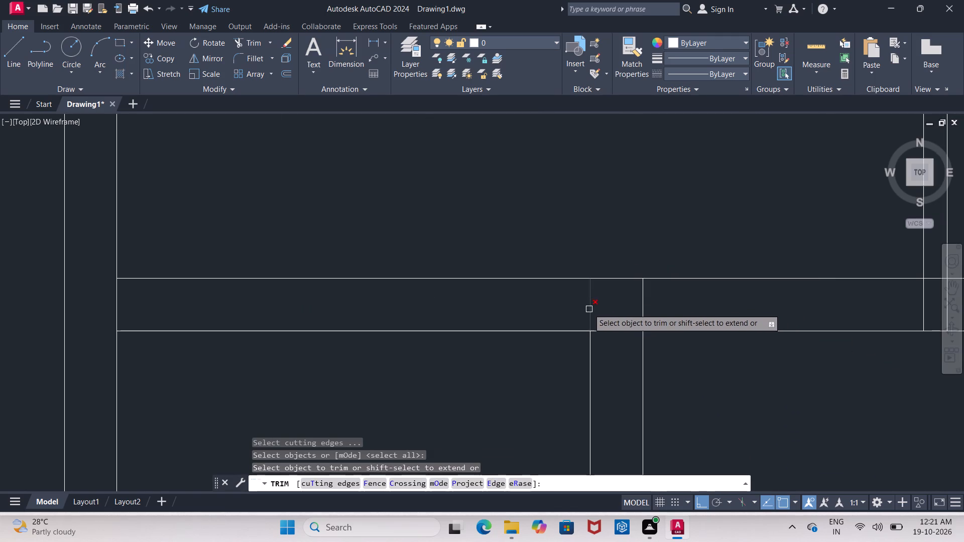
{"action": "left_click", "coordinate": [588, 308]}
{"action": "left_click", "coordinate": [642, 301]}
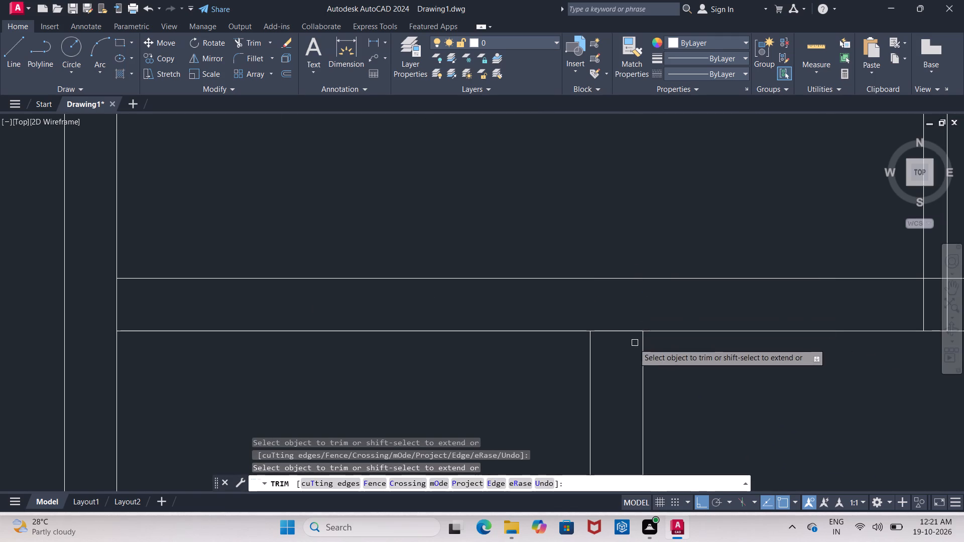
{"action": "left_click", "coordinate": [619, 316]}
{"action": "left_click", "coordinate": [619, 335]}
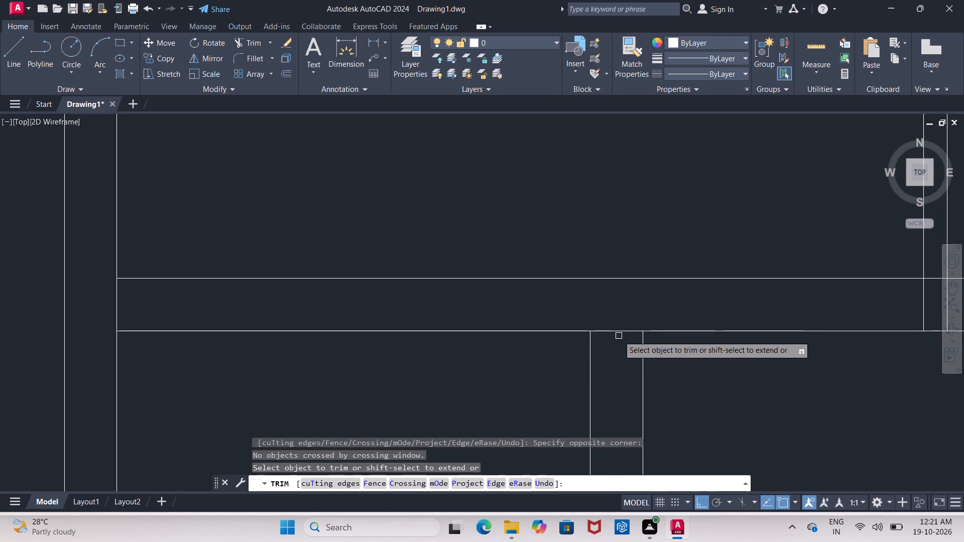
{"action": "left_click", "coordinate": [619, 333]}
{"action": "scroll", "coordinate": [619, 334], "scroll_direction": "down", "scroll_amount": 2}
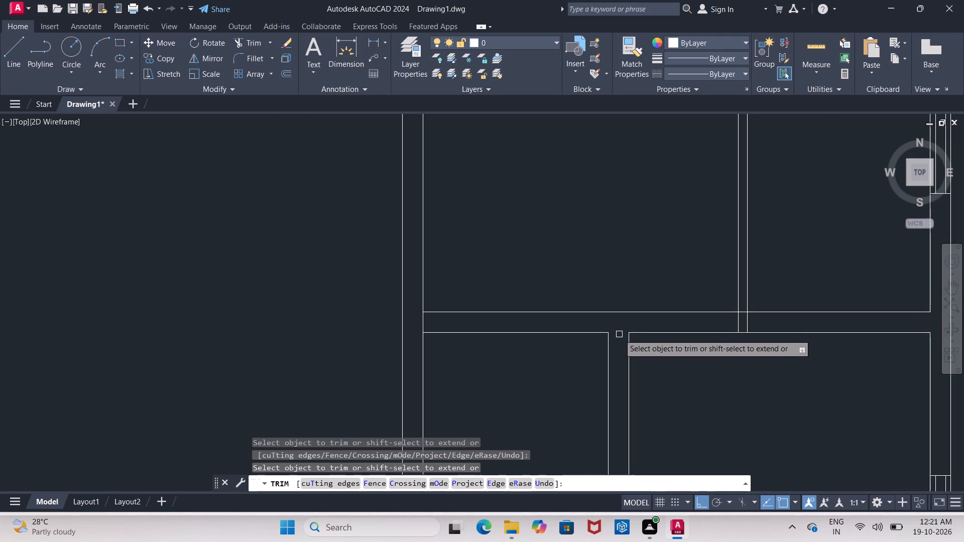
{"action": "scroll", "coordinate": [752, 385], "scroll_direction": "down", "scroll_amount": 1}
{"action": "middle_click_drag", "start_coordinate": [744, 384], "coordinate": [651, 298]}
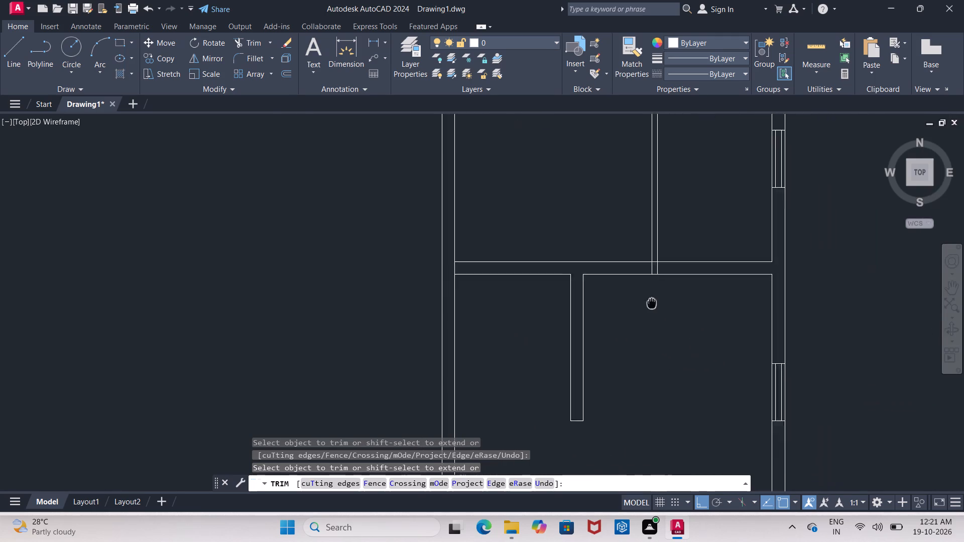
{"action": "middle_click_drag", "start_coordinate": [651, 298], "coordinate": [648, 270]}
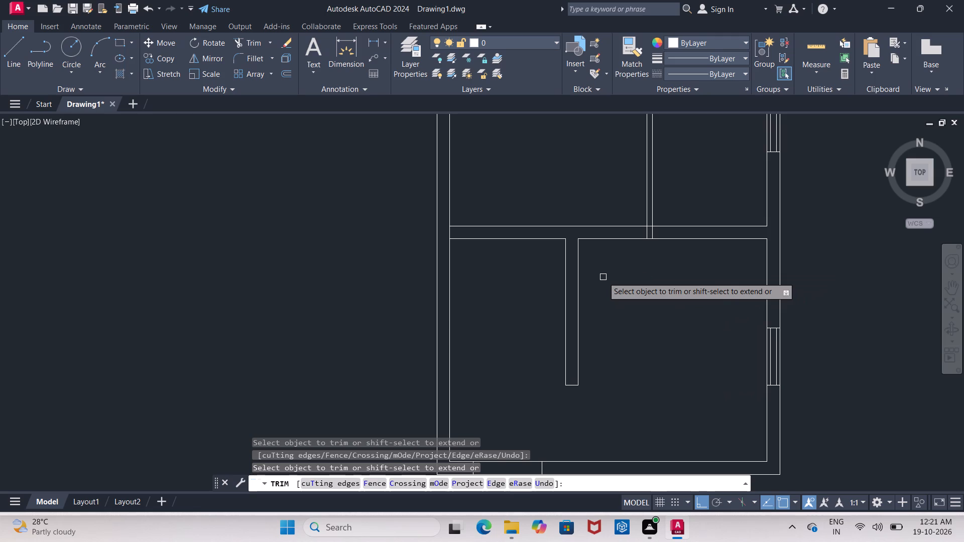
{"action": "key", "text": "Escape"}
Extend the lower partition's right-hand line up to the upper line of the lower cross wall.
{"action": "scroll", "coordinate": [578, 248], "scroll_direction": "up", "scroll_amount": 3}
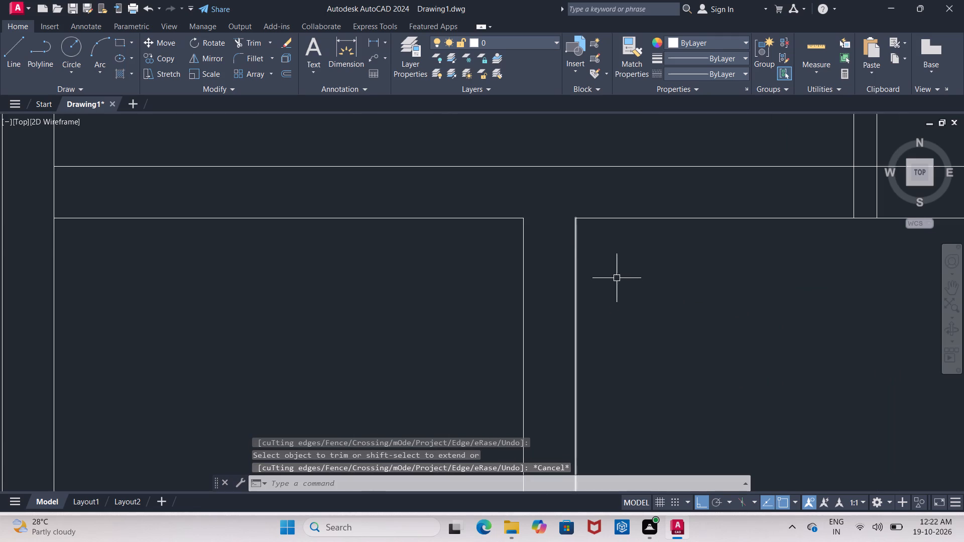
{"action": "type", "text": "EX"}
{"action": "key", "text": "space"}
{"action": "key", "text": "space"}
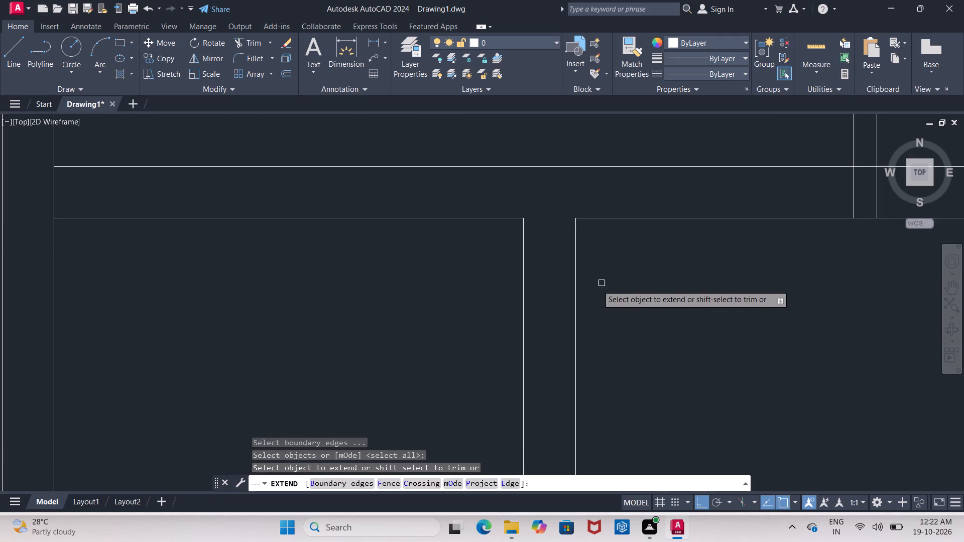
{"action": "left_click", "coordinate": [573, 296]}
{"action": "key", "text": "Escape"}
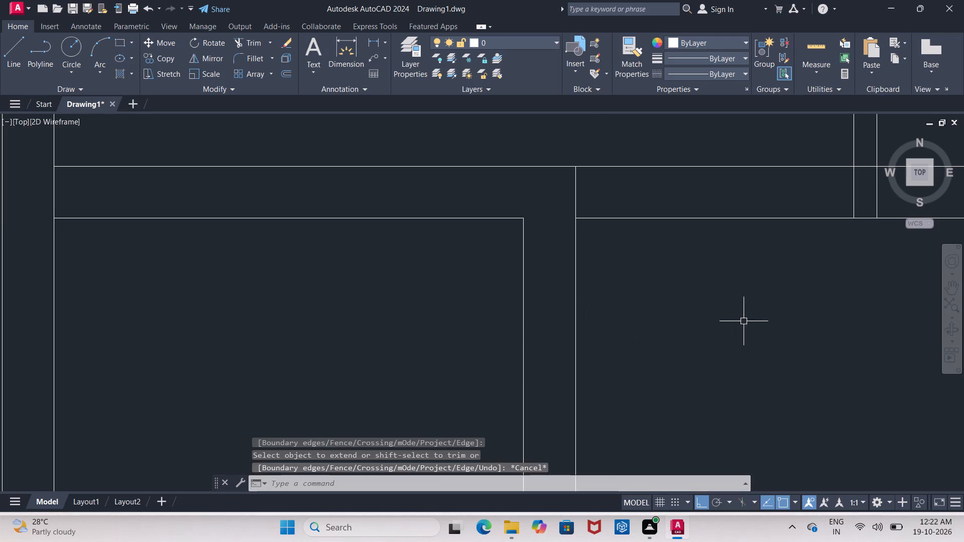
Trim the thin middle partition's right-hand line inside the lower cross wall, and the wall's upper line between the partition lines.
{"action": "middle_click_drag", "start_coordinate": [744, 321], "coordinate": [423, 344]}
{"action": "scroll", "coordinate": [427, 342], "scroll_direction": "down", "scroll_amount": 2}
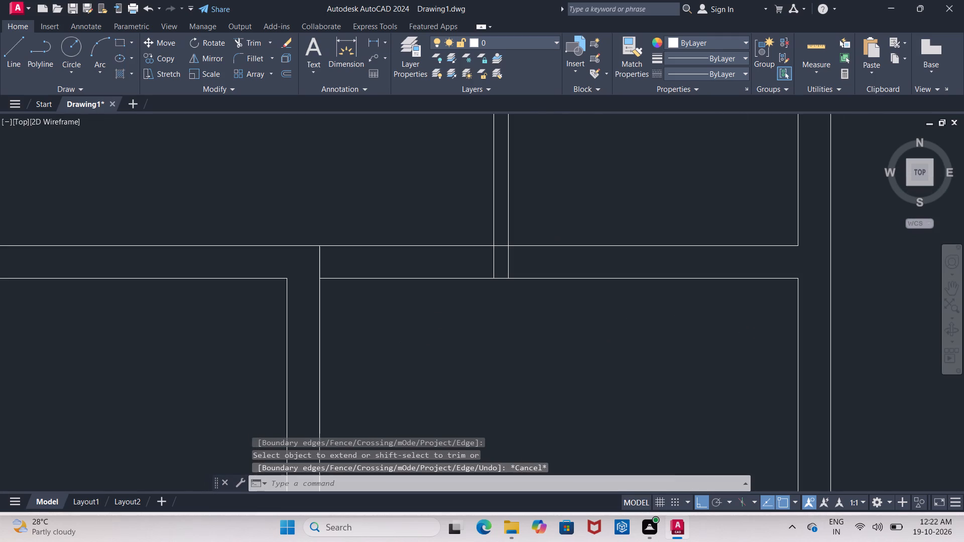
{"action": "scroll", "coordinate": [427, 342], "scroll_direction": "down", "scroll_amount": 1}
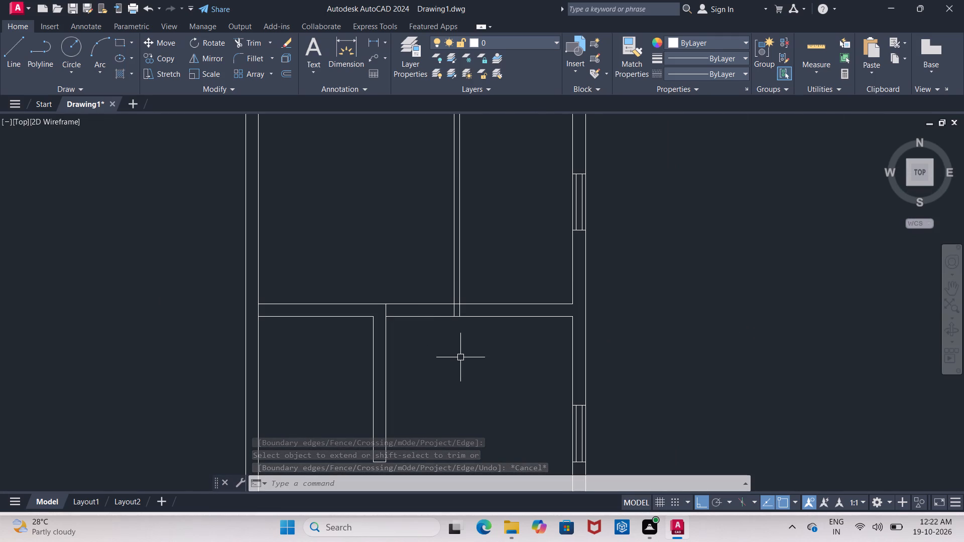
{"action": "type", "text": "TR"}
{"action": "key", "text": "space"}
{"action": "key", "text": "space"}
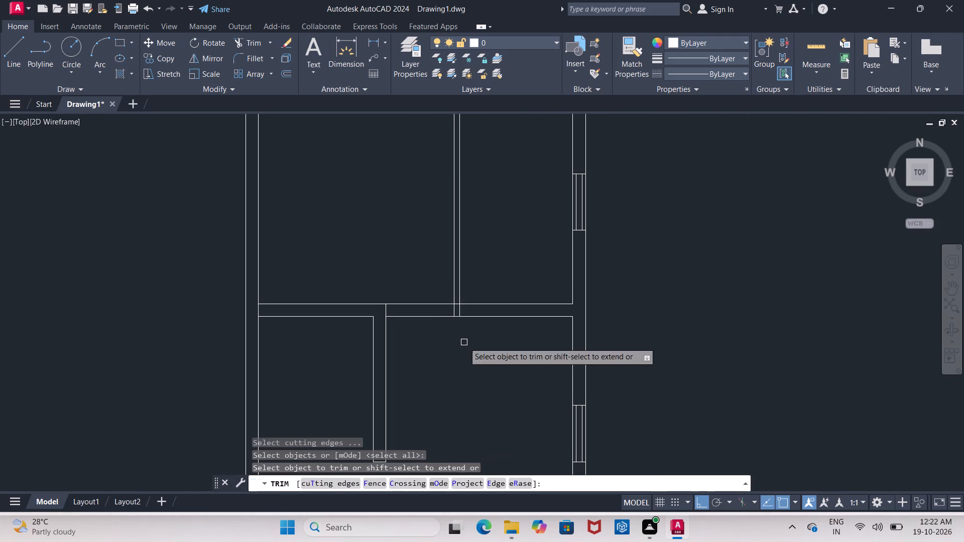
{"action": "scroll", "coordinate": [461, 308], "scroll_direction": "up", "scroll_amount": 2}
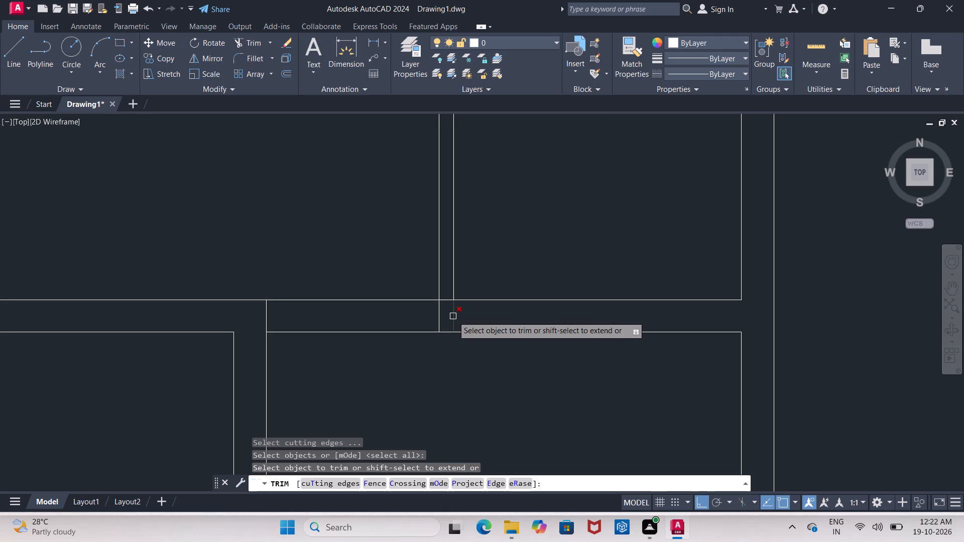
{"action": "left_click", "coordinate": [453, 316]}
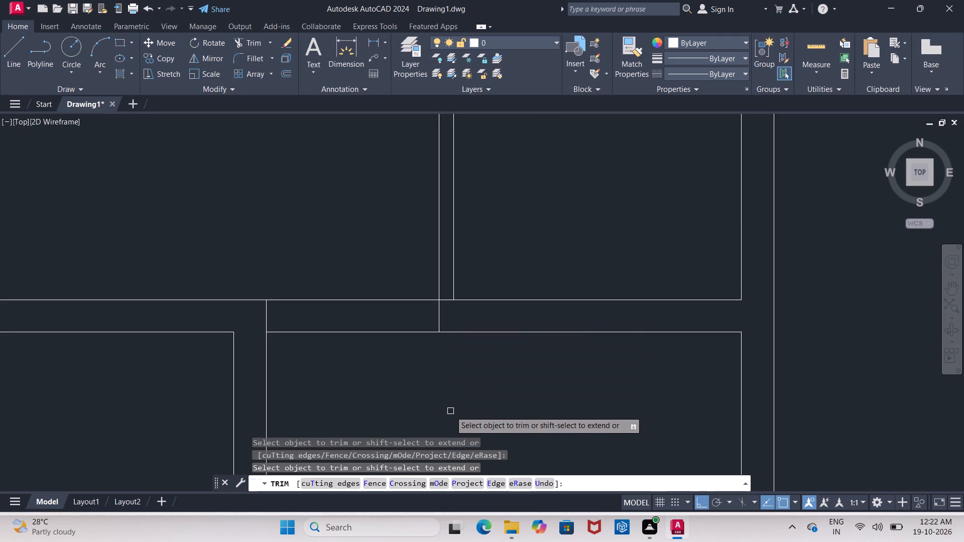
{"action": "left_click", "coordinate": [448, 300]}
{"action": "scroll", "coordinate": [596, 517], "scroll_direction": "down", "scroll_amount": 1}
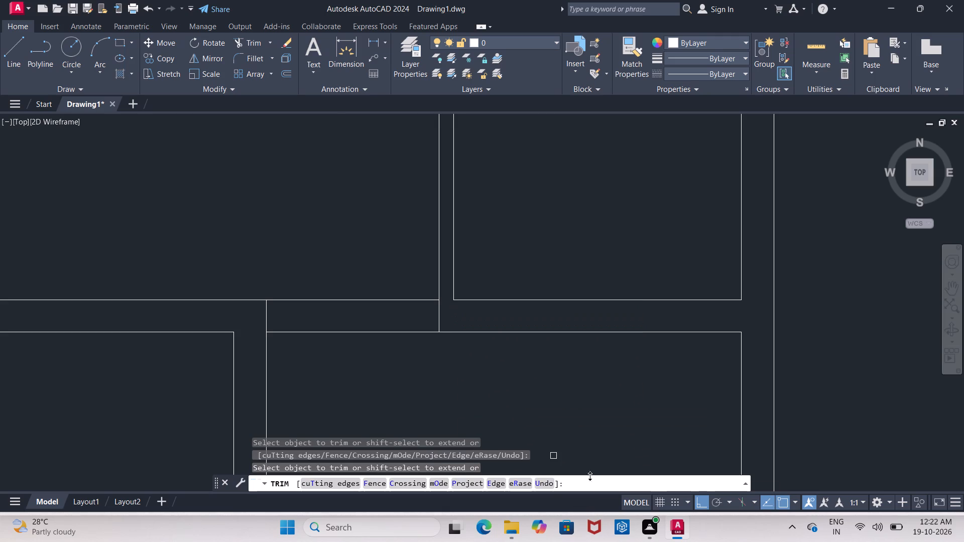
{"action": "scroll", "coordinate": [589, 474], "scroll_direction": "down", "scroll_amount": 3}
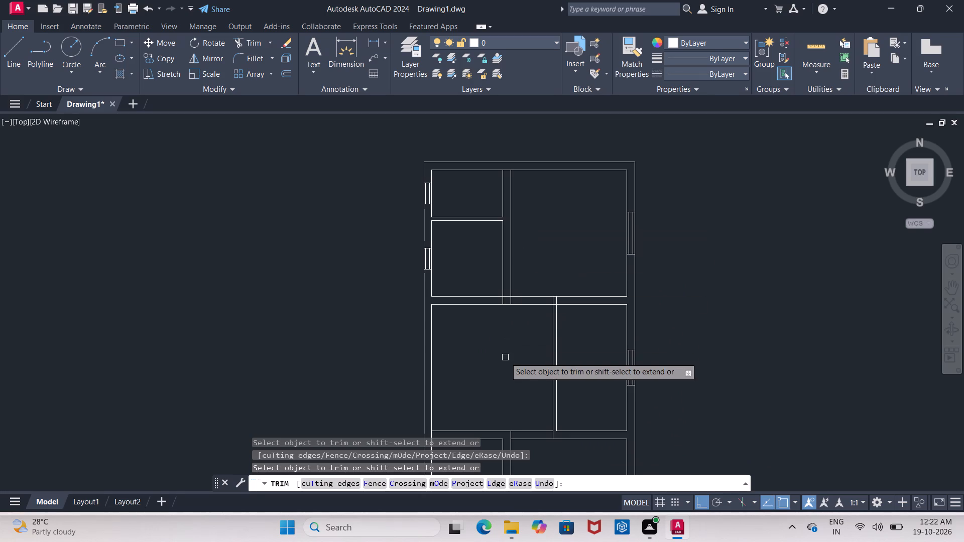
Trim the upper partition's left-hand line inside the upper cross wall, and the wall's upper line between the partition lines.
{"action": "scroll", "coordinate": [491, 303], "scroll_direction": "up", "scroll_amount": 3}
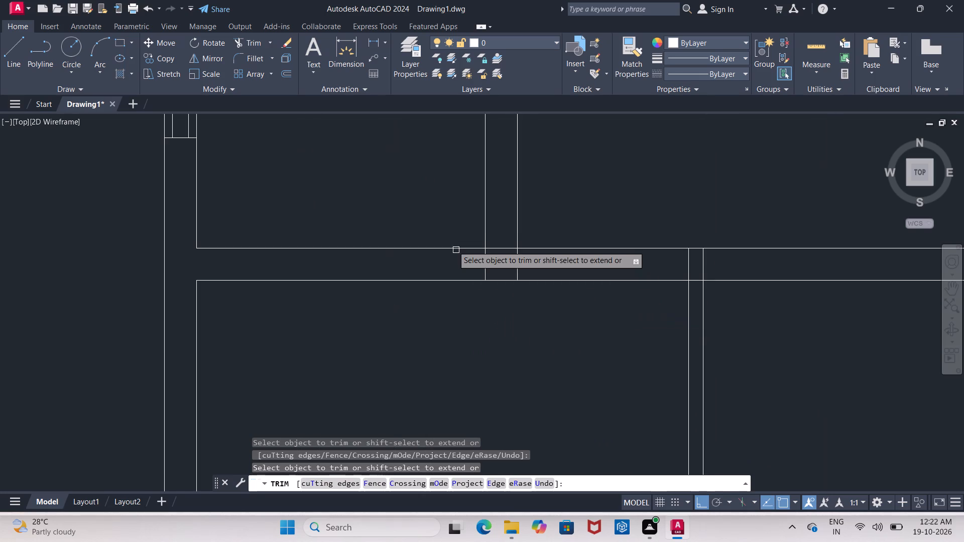
{"action": "left_click", "coordinate": [483, 264]}
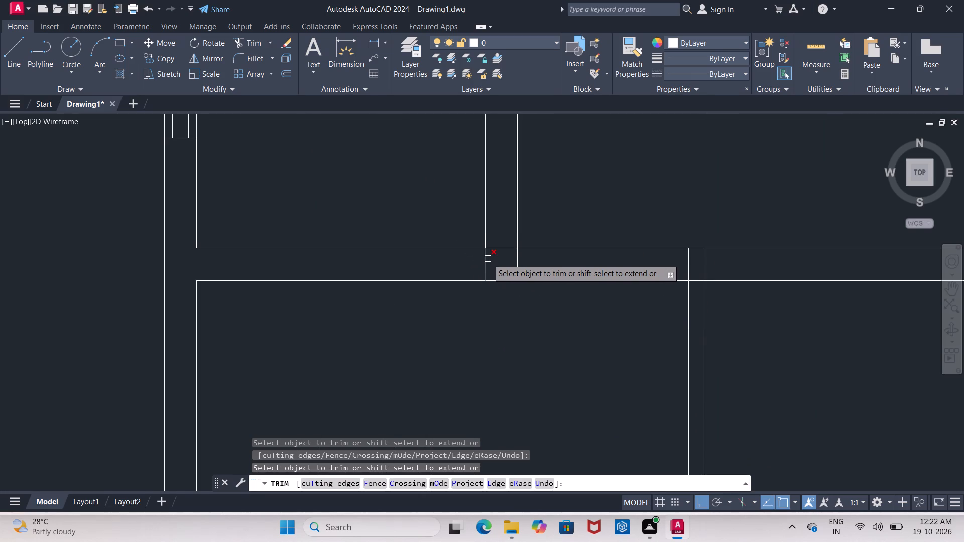
{"action": "left_click", "coordinate": [488, 259]}
{"action": "left_click", "coordinate": [491, 249]}
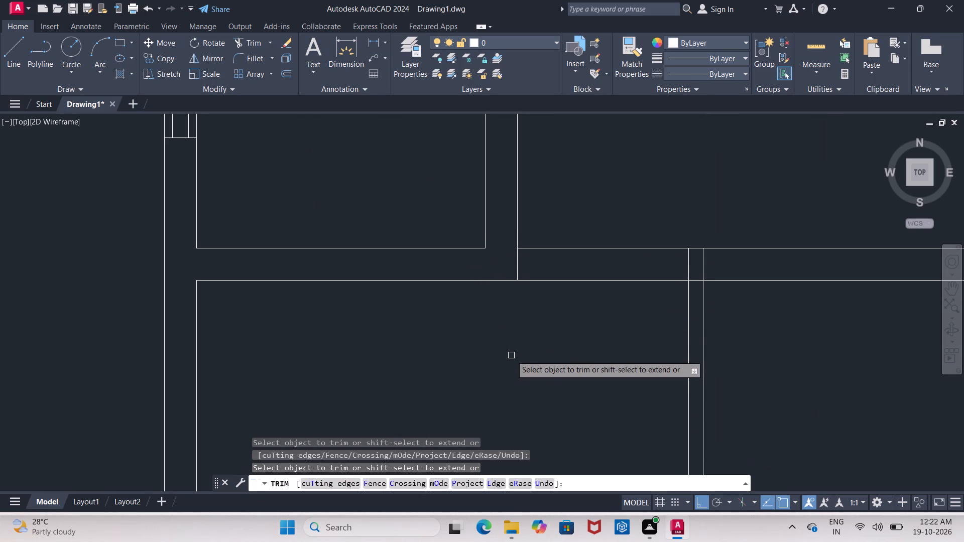
{"action": "key", "text": "Escape"}
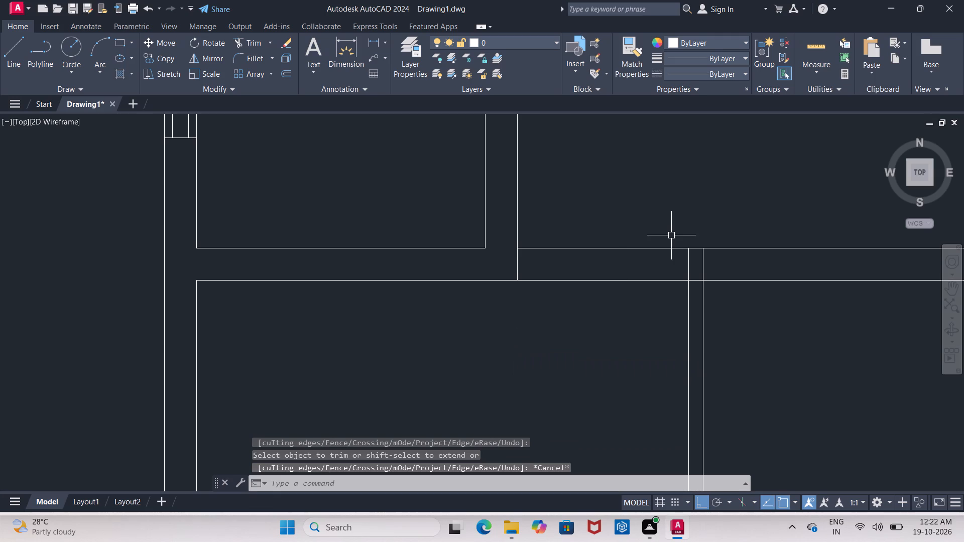
Trim both lines of the thin middle partition where they run through the upper cross wall.
{"action": "type", "text": "TR"}
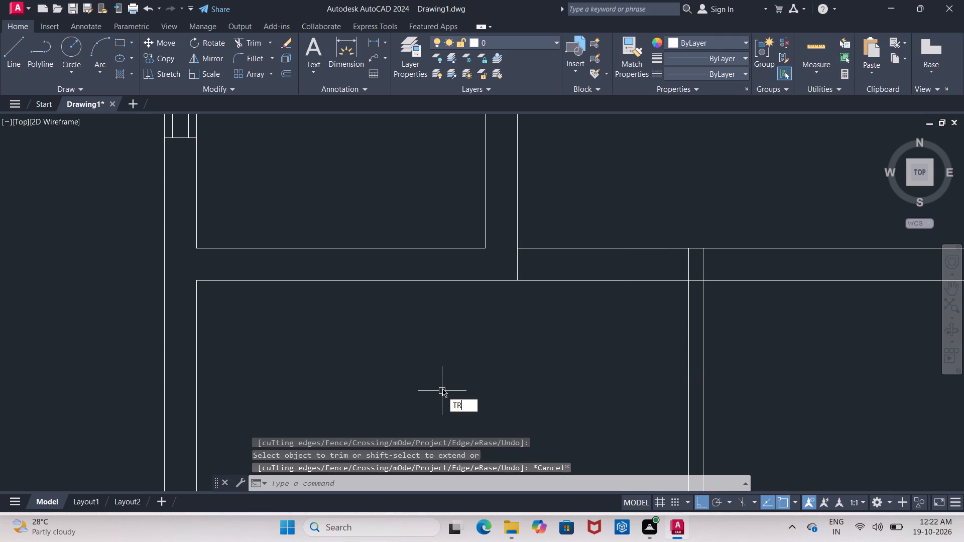
{"action": "key", "text": "space"}
{"action": "key", "text": "space"}
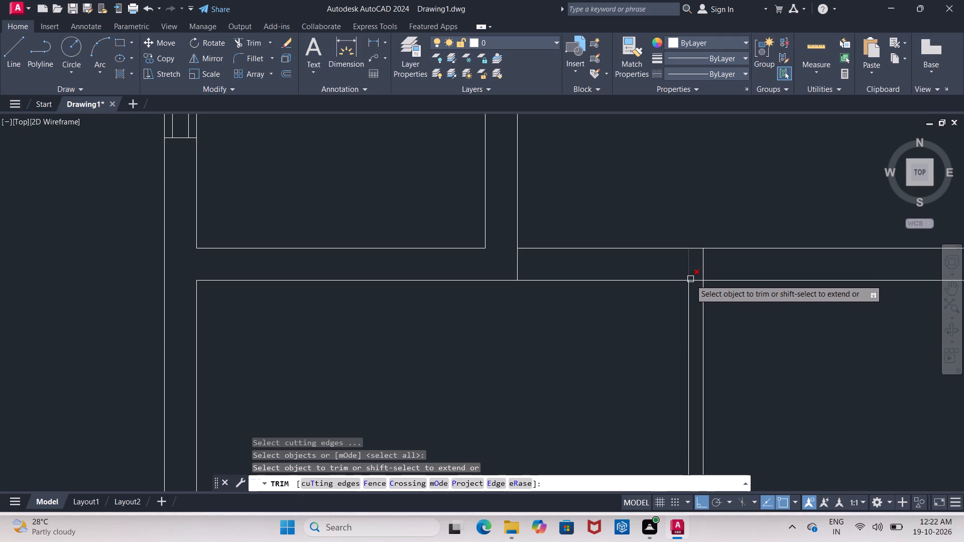
{"action": "scroll", "coordinate": [695, 275], "scroll_direction": "up", "scroll_amount": 2}
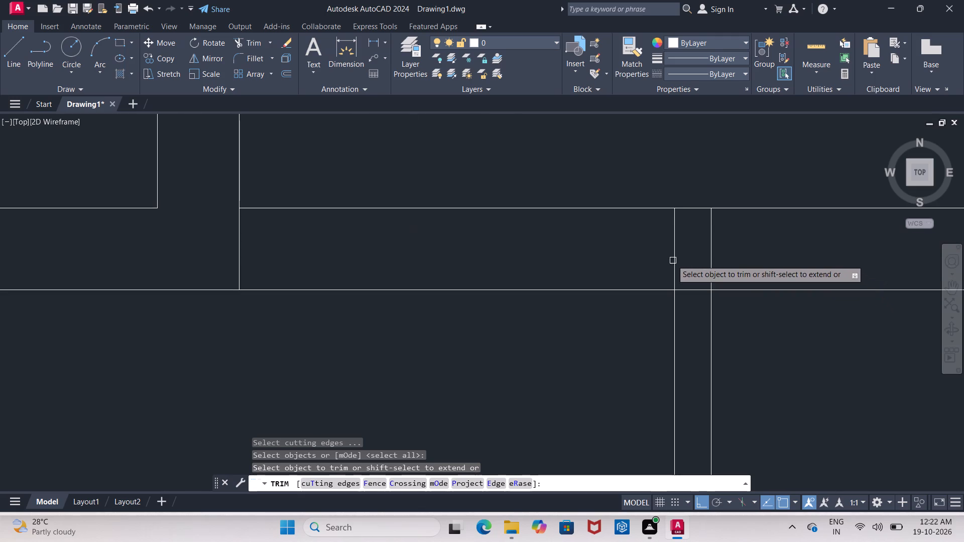
{"action": "left_click", "coordinate": [670, 258]}
{"action": "left_click", "coordinate": [681, 269]}
{"action": "left_click", "coordinate": [711, 257]}
{"action": "scroll", "coordinate": [711, 257], "scroll_direction": "down", "scroll_amount": 2}
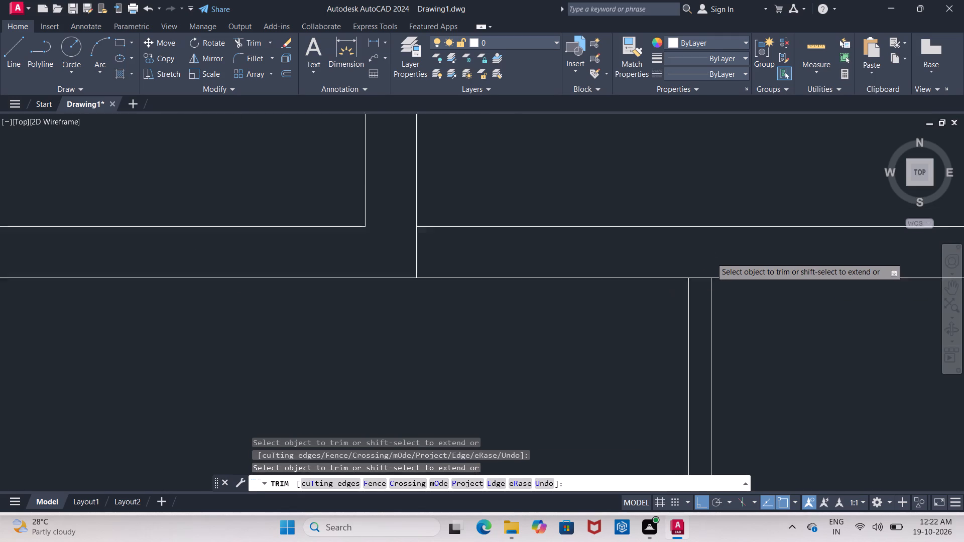
{"action": "scroll", "coordinate": [711, 257], "scroll_direction": "down", "scroll_amount": 1}
{"action": "middle_click_drag", "start_coordinate": [751, 334], "coordinate": [683, 337]}
{"action": "scroll", "coordinate": [751, 334], "scroll_direction": "down", "scroll_amount": 1}
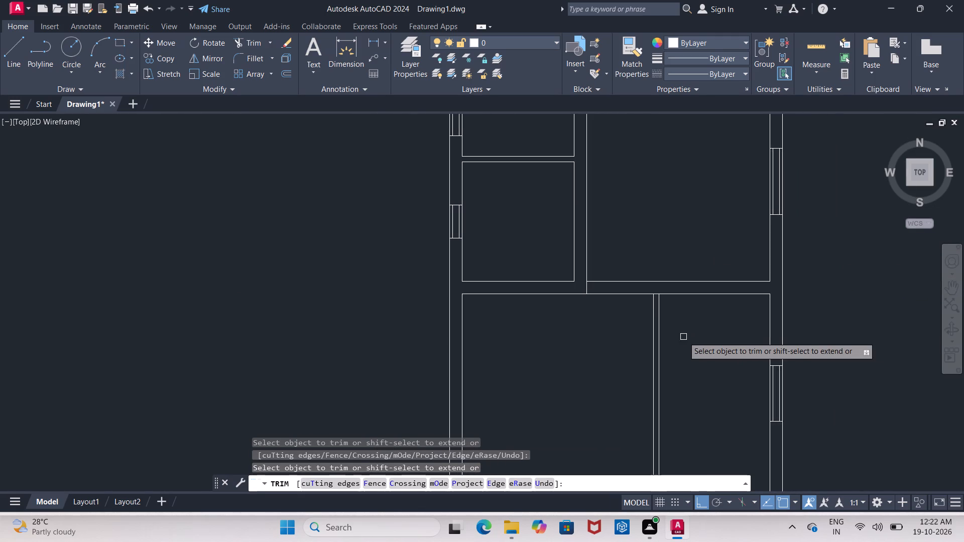
{"action": "scroll", "coordinate": [699, 335], "scroll_direction": "down", "scroll_amount": 2}
{"action": "middle_click_drag", "start_coordinate": [675, 456], "coordinate": [651, 316]}
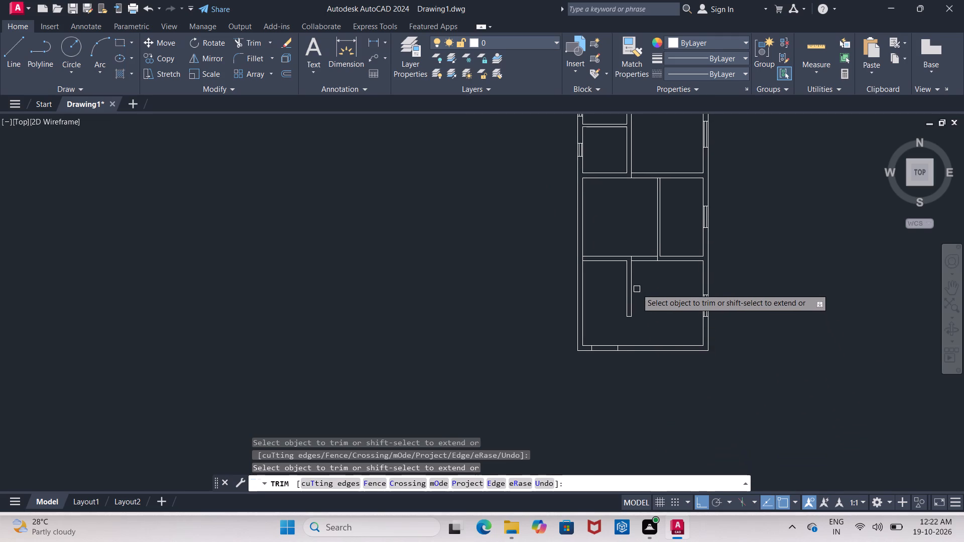
{"action": "scroll", "coordinate": [633, 272], "scroll_direction": "up", "scroll_amount": 3}
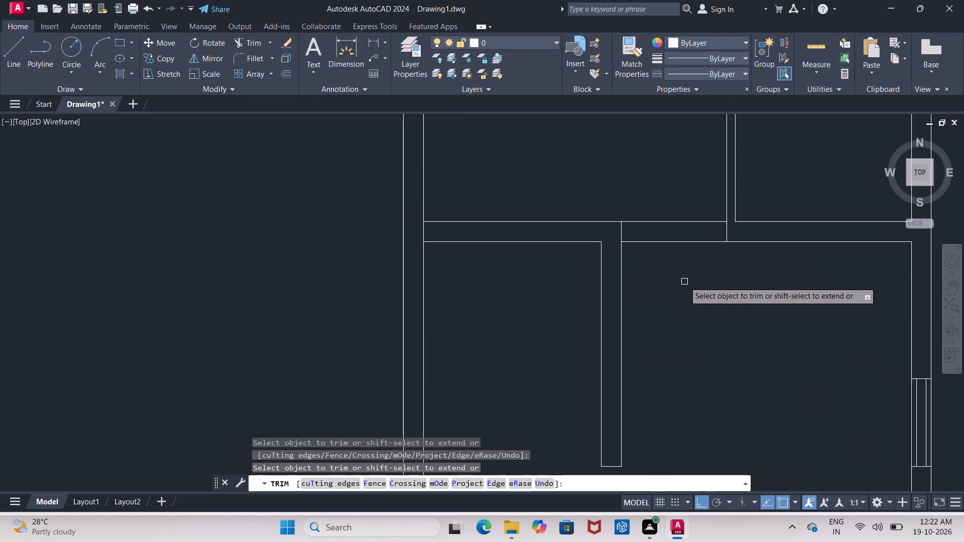
{"action": "middle_click_drag", "start_coordinate": [684, 282], "coordinate": [622, 343]}
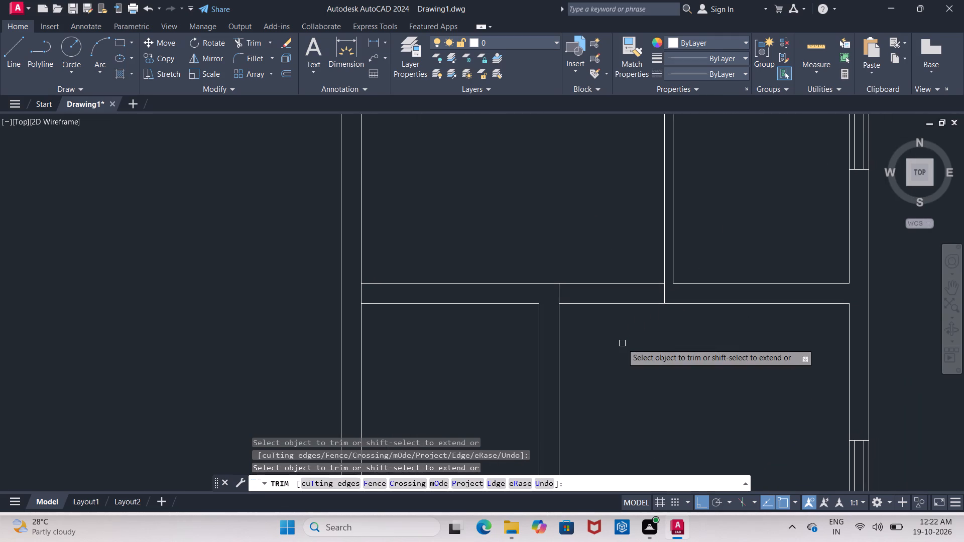
{"action": "key", "text": "Escape"}
Offset the lower partition's right-hand line 2" to the right and the upper partition's left-hand line 2" to the left at the cross wall.
{"action": "scroll", "coordinate": [608, 343], "scroll_direction": "up", "scroll_amount": 2}
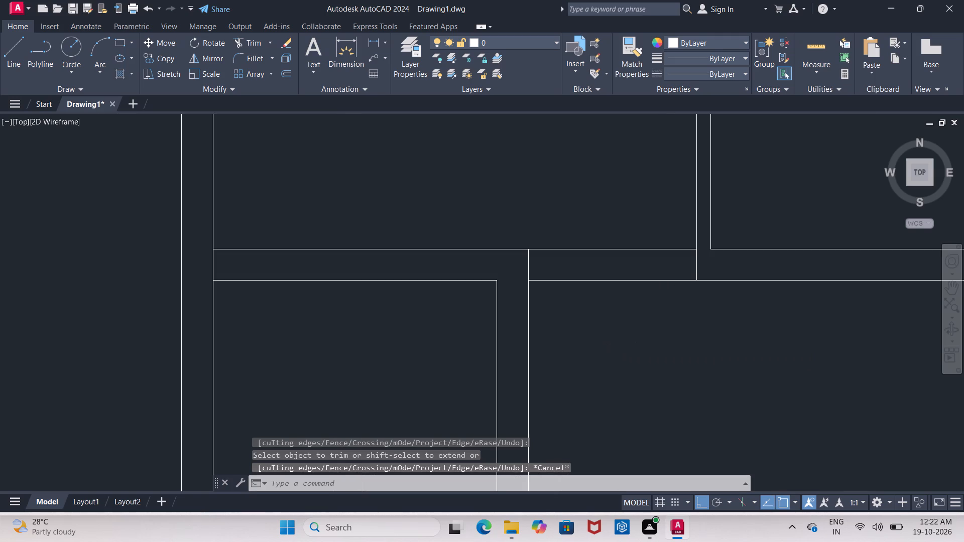
{"action": "key", "text": "o"}
{"action": "key", "text": "Return"}
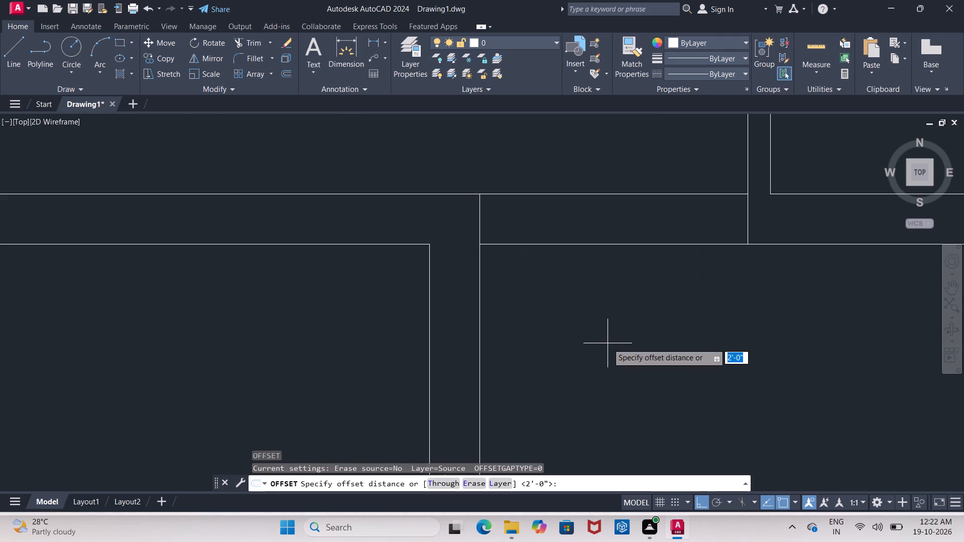
{"action": "type", "text": "2\""}
{"action": "key", "text": "Return"}
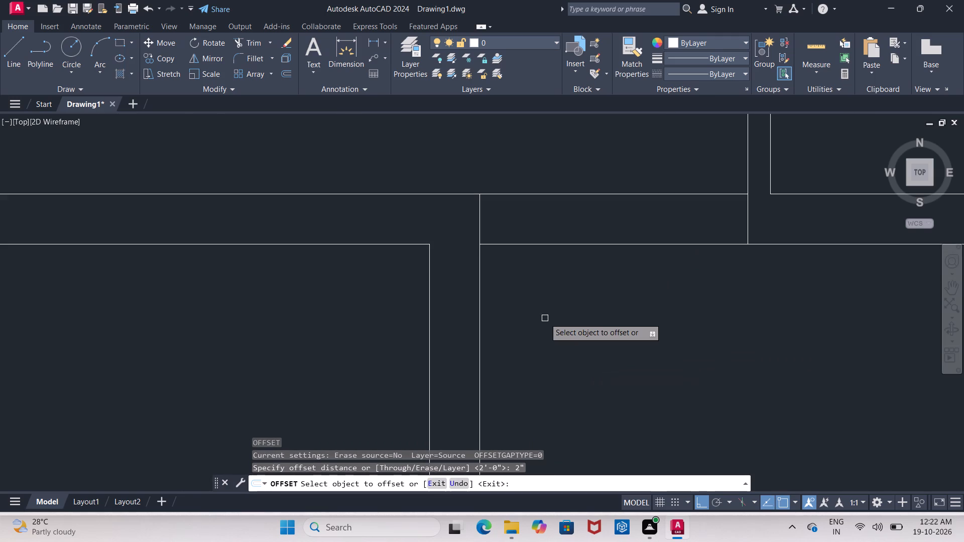
{"action": "scroll", "coordinate": [580, 293], "scroll_direction": "up", "scroll_amount": 1}
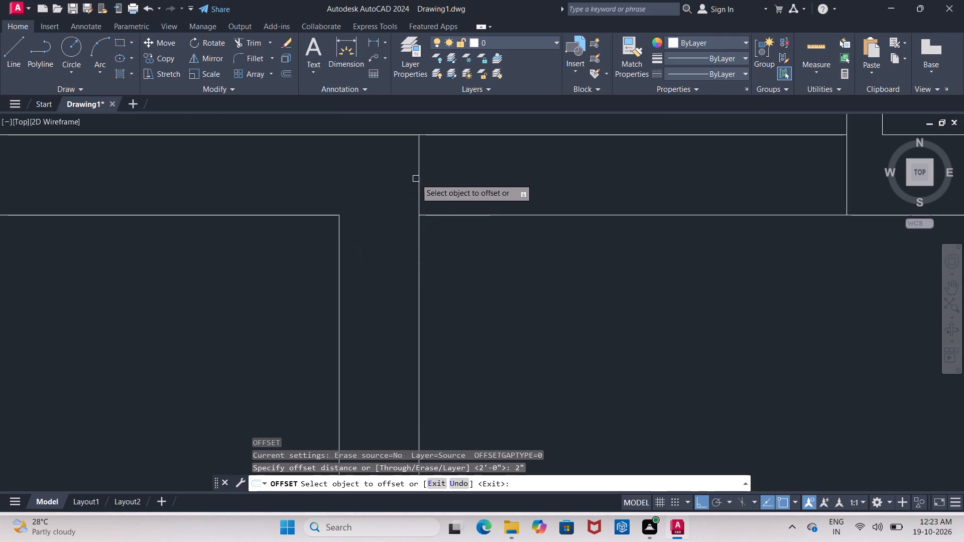
{"action": "left_click", "coordinate": [421, 186]}
{"action": "left_click", "coordinate": [440, 204]}
{"action": "middle_click_drag", "start_coordinate": [658, 180], "coordinate": [487, 255]}
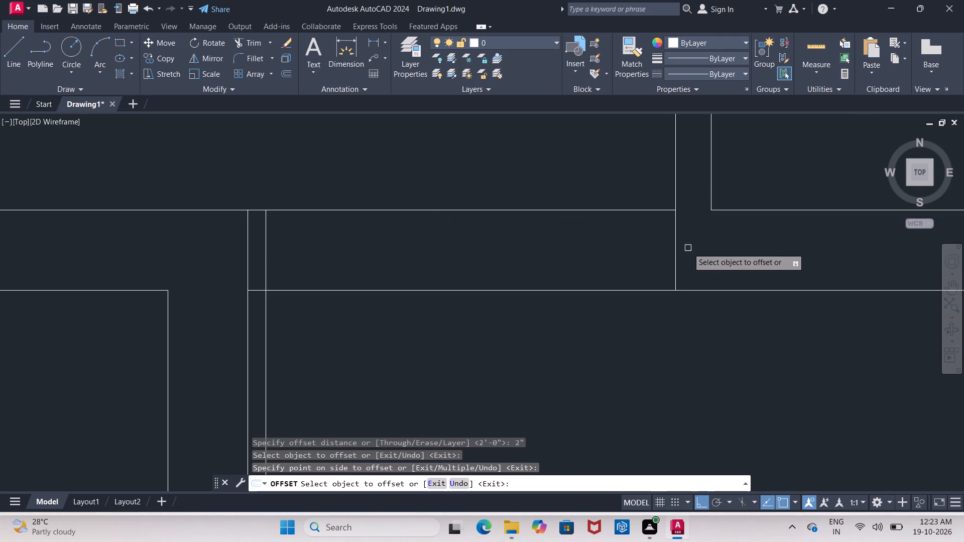
{"action": "left_click", "coordinate": [675, 263]}
{"action": "left_click", "coordinate": [608, 271]}
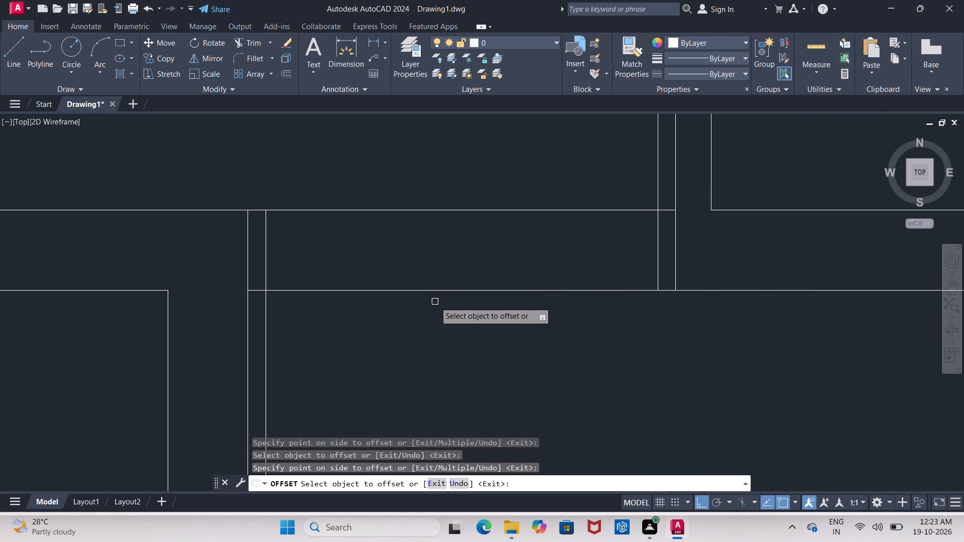
Measure the horizontal clear distance between the two new 2" offset lines along the cross wall's upper line.
{"action": "left_click", "coordinate": [21, 63]}
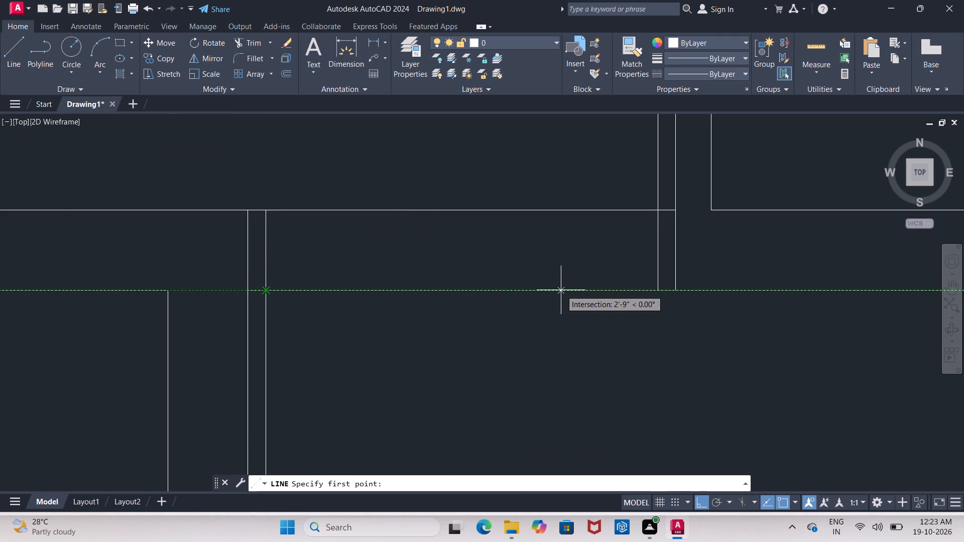
{"action": "key", "text": "Escape"}
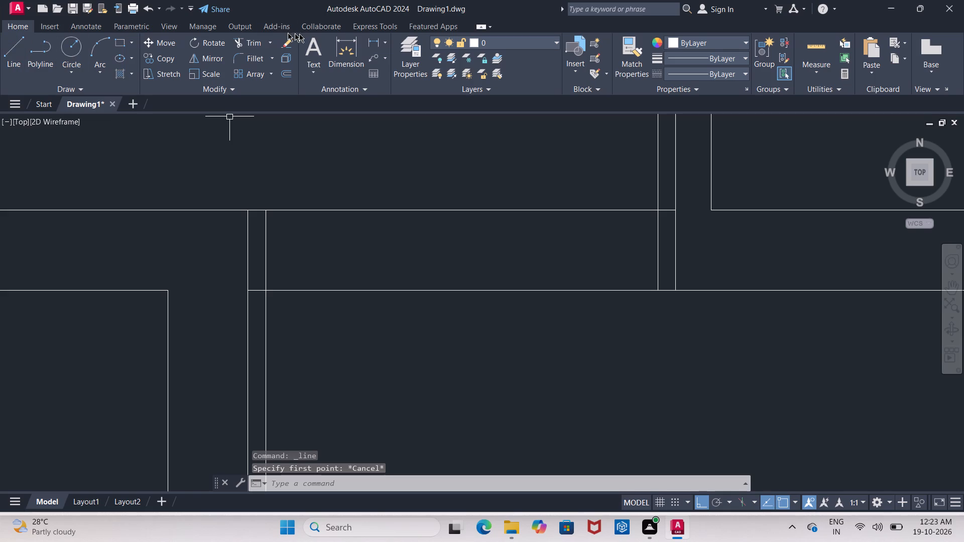
{"action": "left_click", "coordinate": [374, 41]}
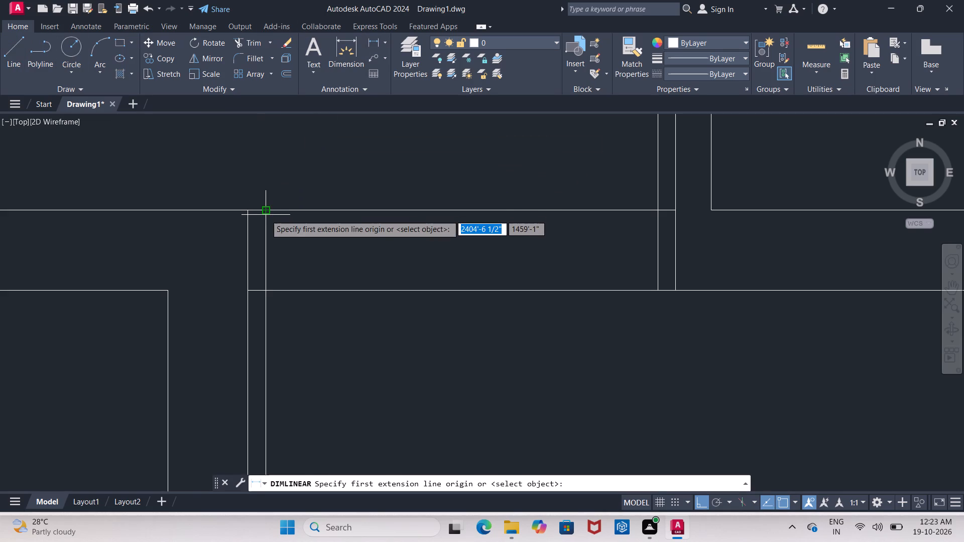
{"action": "left_click", "coordinate": [264, 210]}
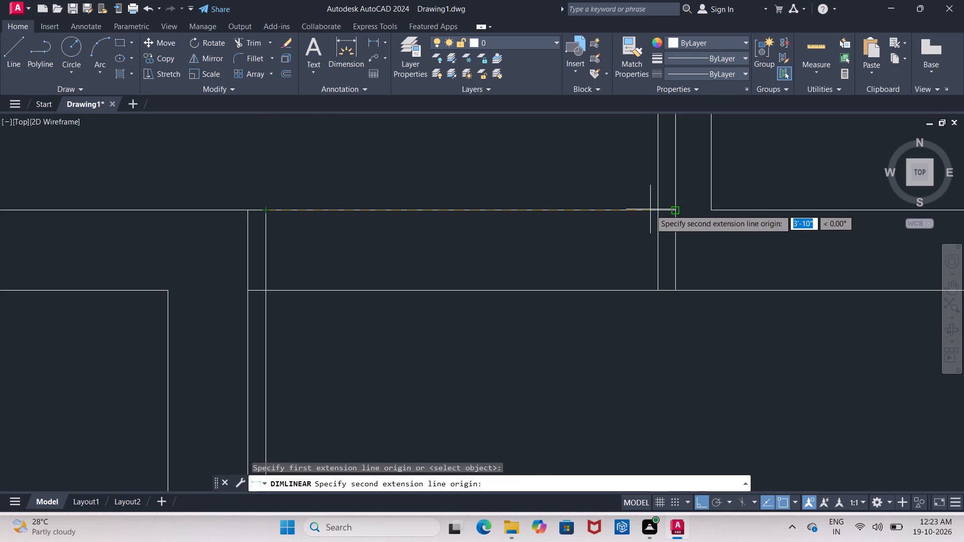
{"action": "left_click", "coordinate": [657, 209]}
{"action": "scroll", "coordinate": [650, 190], "scroll_direction": "down", "scroll_amount": 1}
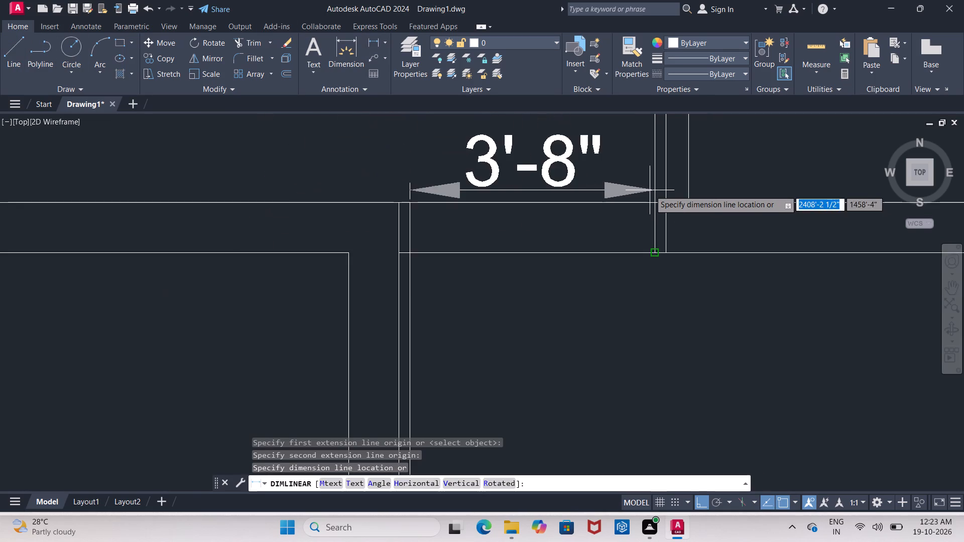
{"action": "scroll", "coordinate": [650, 190], "scroll_direction": "down", "scroll_amount": 1}
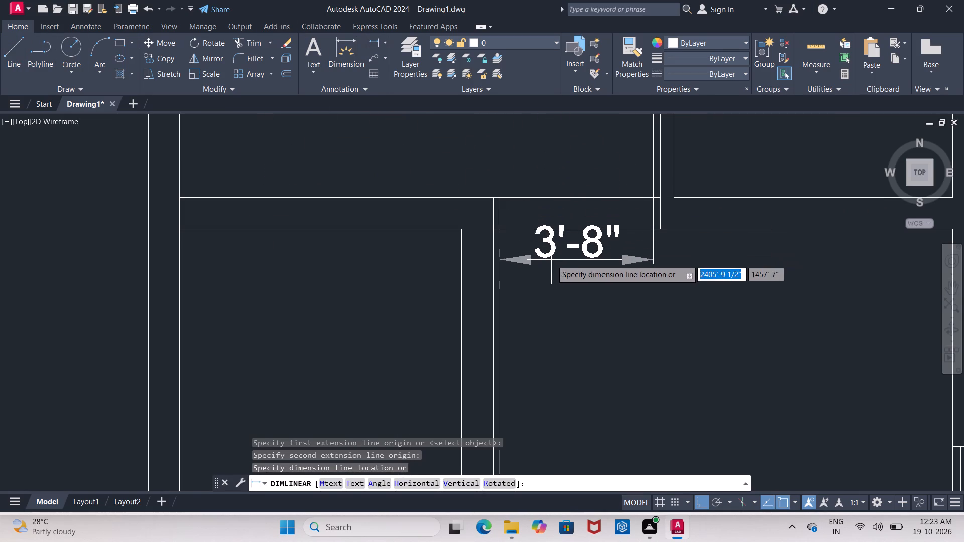
{"action": "key", "text": "Escape"}
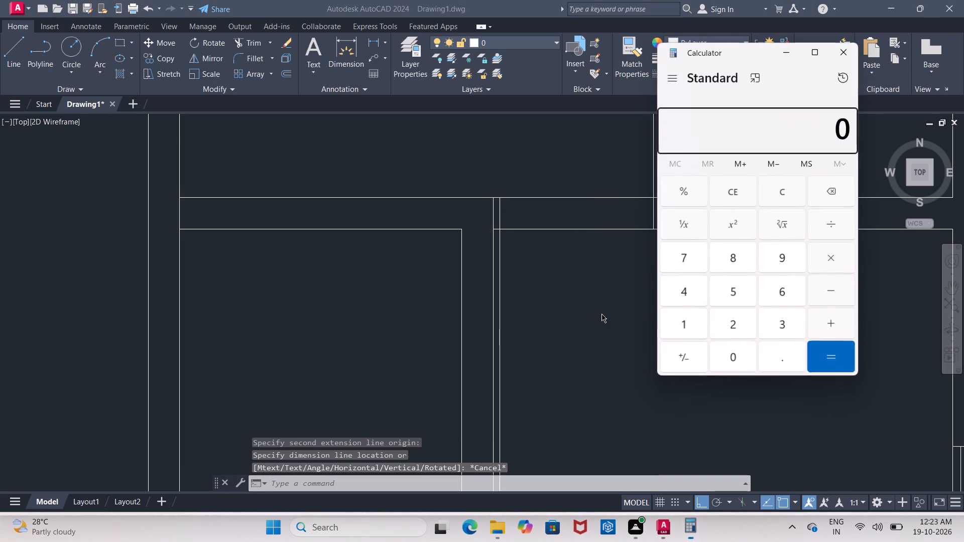
Switch to Calculator and divide 3.8 by 2.
{"action": "type", "text": "3.8/2"}
{"action": "key", "text": "Return"}
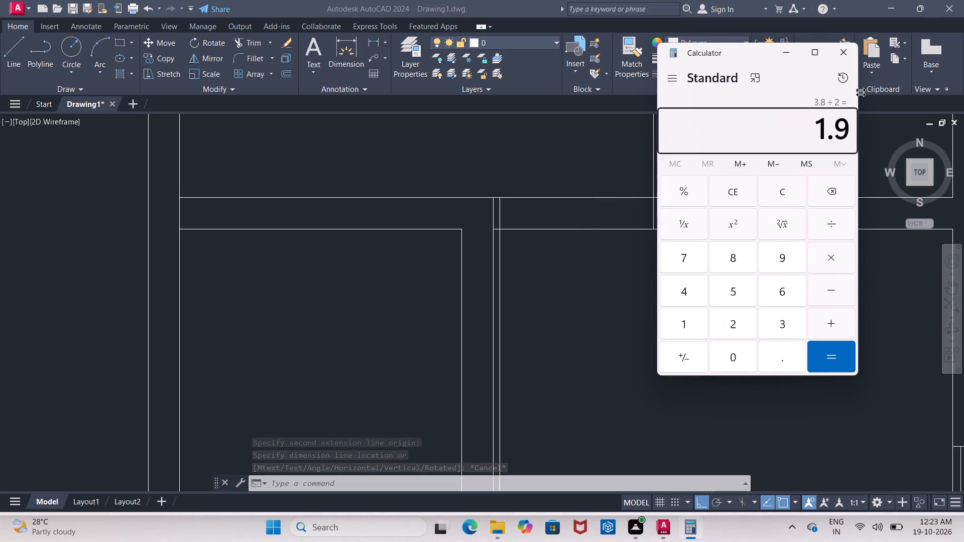
{"action": "left_click", "coordinate": [847, 62]}
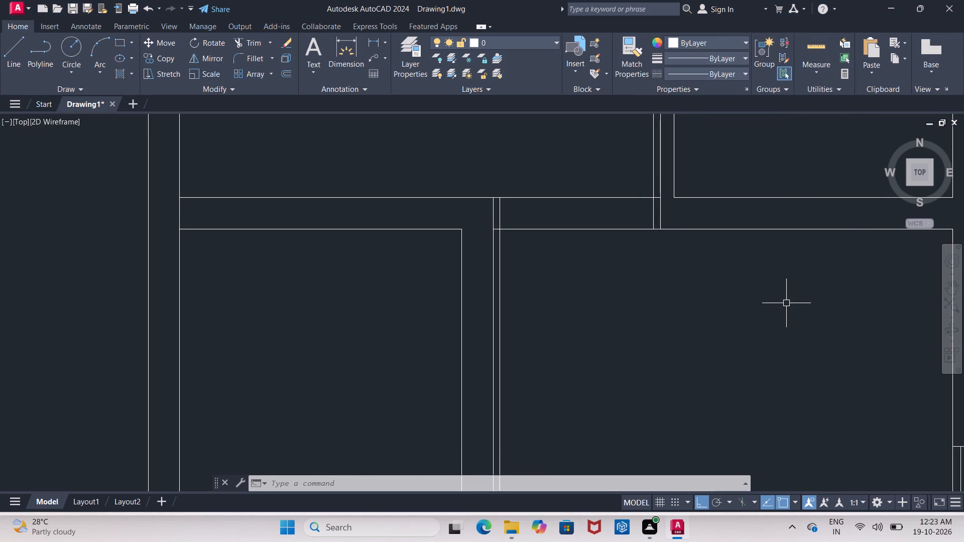
Offset the line beside the lower partition 1'9" to the right to mark the middle of the cross-wall gap.
{"action": "key", "text": "o"}
{"action": "key", "text": "Return"}
{"action": "type", "text": "1'9\""}
{"action": "key", "text": "Return"}
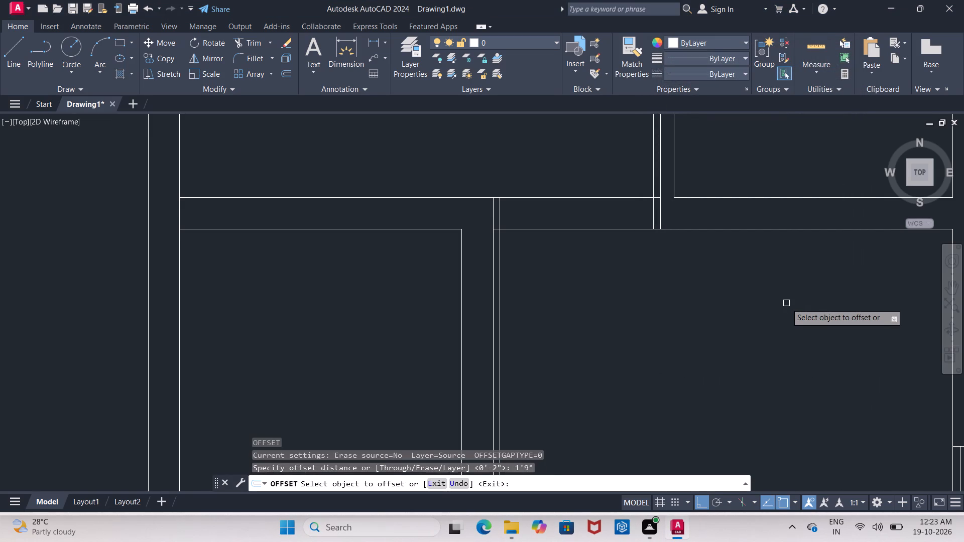
{"action": "scroll", "coordinate": [507, 218], "scroll_direction": "up", "scroll_amount": 2}
{"action": "left_click", "coordinate": [490, 215]}
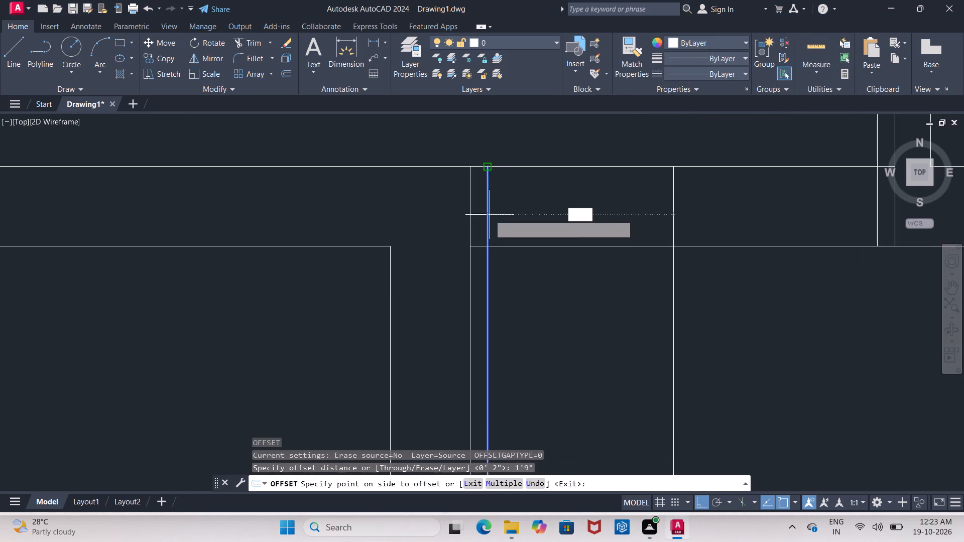
{"action": "left_click", "coordinate": [693, 233]}
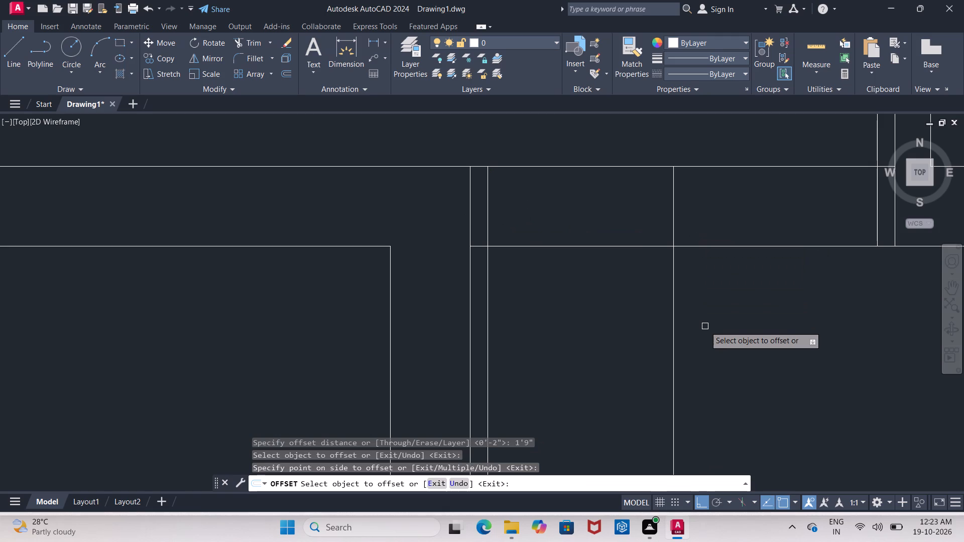
{"action": "key", "text": "Escape"}
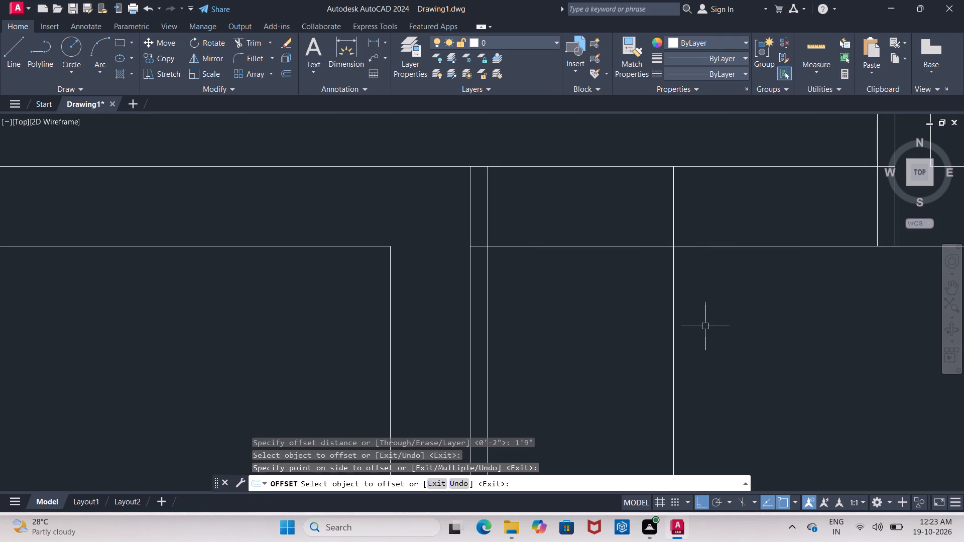
Offset the gap's middle line 1" to each side.
{"action": "key", "text": "Return"}
{"action": "key", "text": "Return"}
{"action": "key", "text": "Return"}
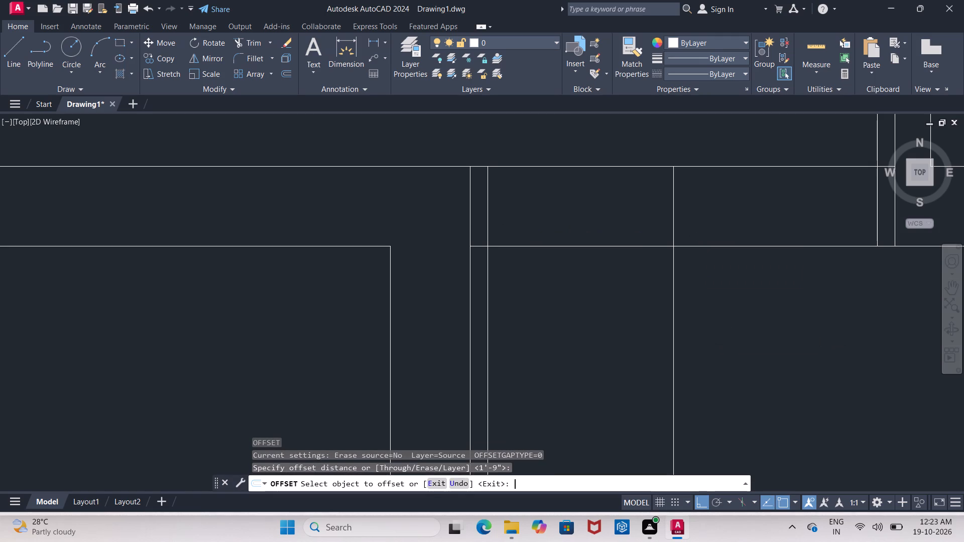
{"action": "key", "text": "Return"}
{"action": "type", "text": "1\""}
{"action": "key", "text": "Return"}
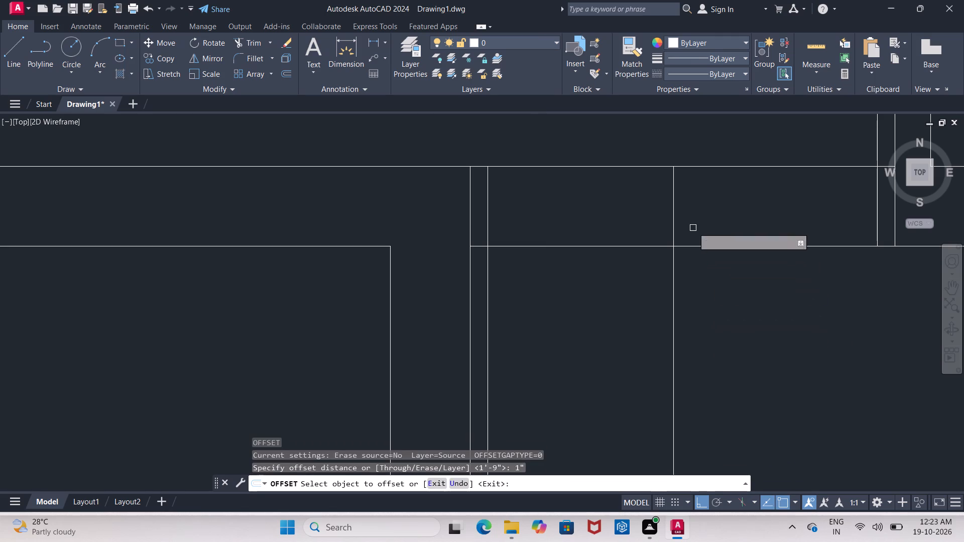
{"action": "left_click", "coordinate": [675, 203]}
{"action": "left_click_drag", "start_coordinate": [683, 213], "coordinate": [691, 219]}
{"action": "left_click", "coordinate": [673, 220]}
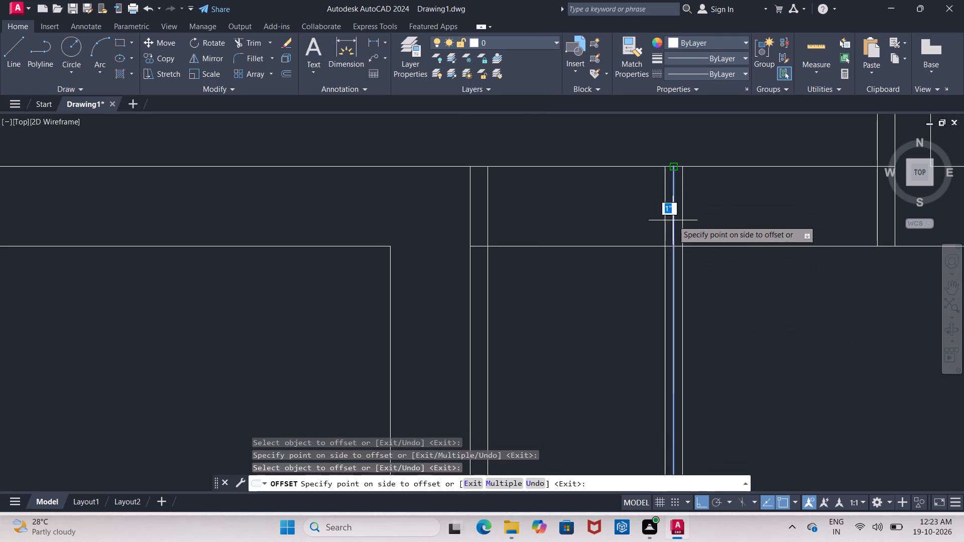
{"action": "left_click", "coordinate": [610, 207]}
{"action": "key", "text": "Escape"}
Trim the middle line and its two 1" offsets where they run below the cross wall's lower line.
{"action": "type", "text": "TR"}
{"action": "key", "text": "space"}
{"action": "key", "text": "space"}
{"action": "left_click_drag", "start_coordinate": [626, 318], "coordinate": [643, 321]}
{"action": "left_click", "coordinate": [783, 359]}
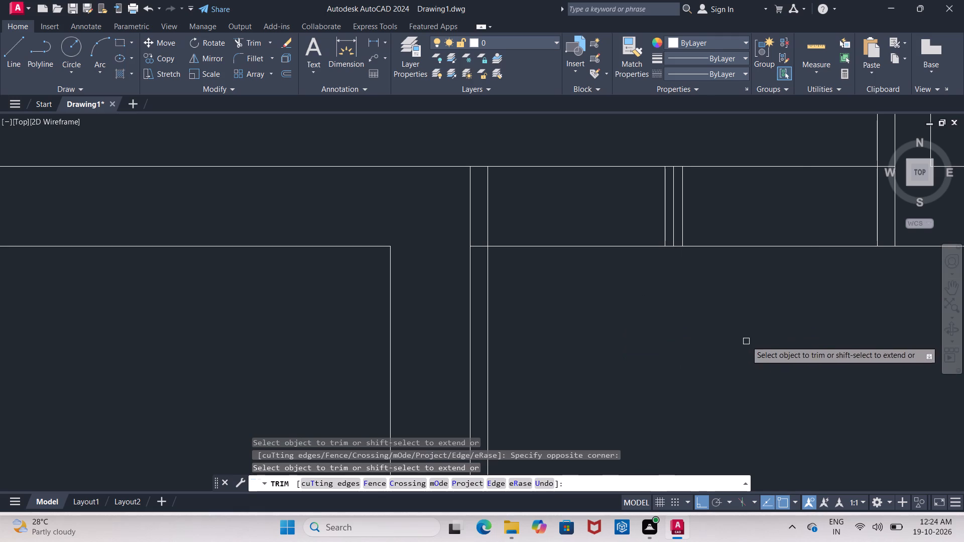
{"action": "middle_click_drag", "start_coordinate": [738, 316], "coordinate": [670, 430]}
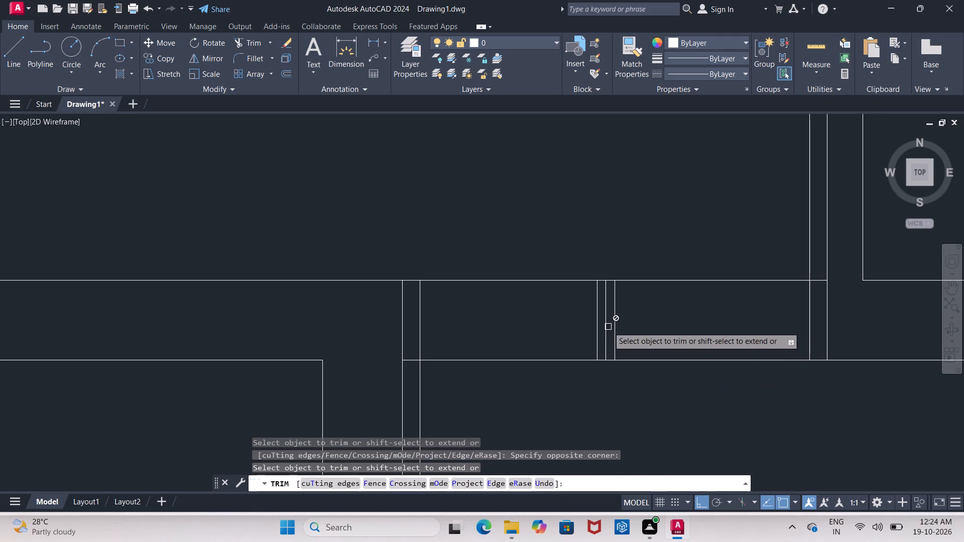
{"action": "key", "text": "Escape"}
Erase the centre line between the two 1" offset lines in the cross wall.
{"action": "left_click", "coordinate": [608, 327]}
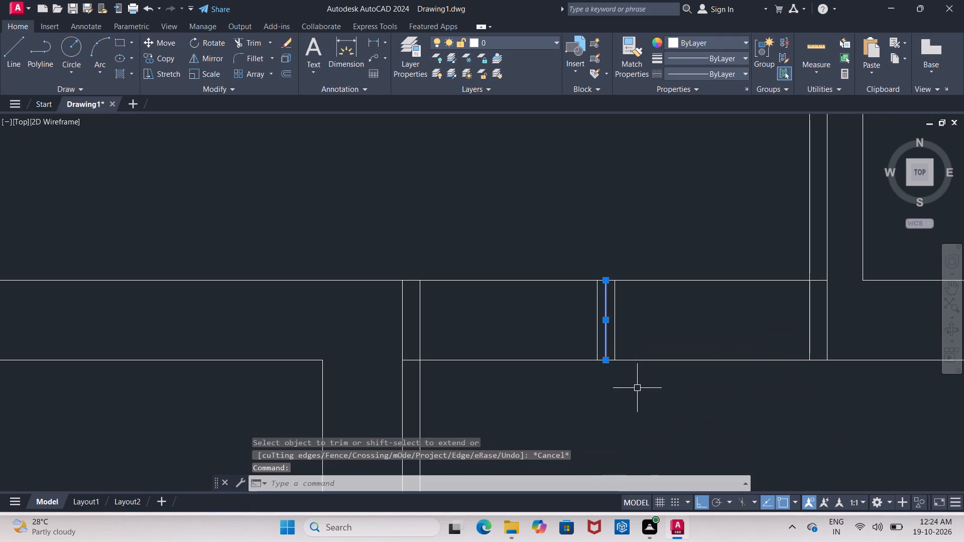
{"action": "key", "text": "Delete"}
Trim the 2" offset line beside the lower partition where it runs below the cross wall.
{"action": "scroll", "coordinate": [635, 398], "scroll_direction": "down", "scroll_amount": 2}
{"action": "middle_click_drag", "start_coordinate": [635, 398], "coordinate": [615, 244]}
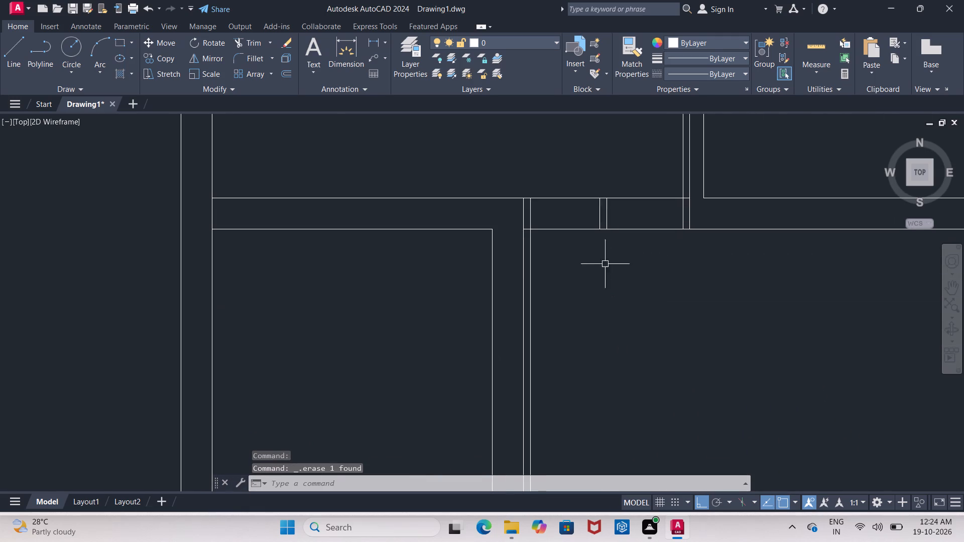
{"action": "scroll", "coordinate": [598, 300], "scroll_direction": "down", "scroll_amount": 1}
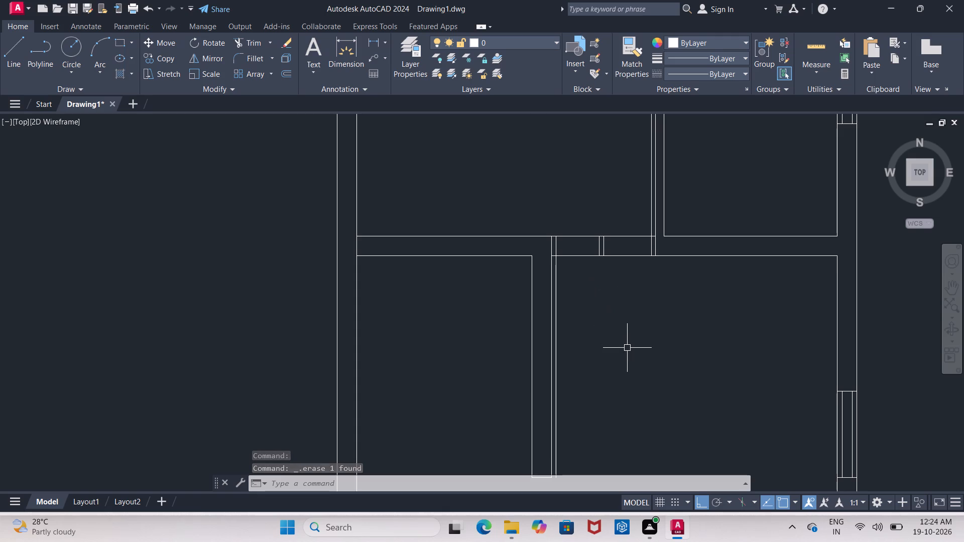
{"action": "key", "text": "t"}
{"action": "key", "text": "Escape"}
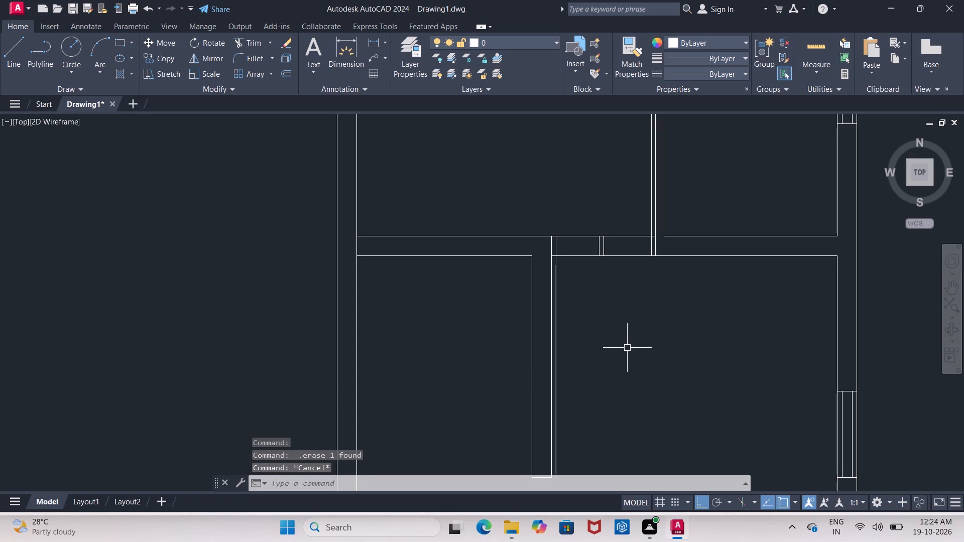
{"action": "type", "text": "TR"}
{"action": "key", "text": "space"}
{"action": "key", "text": "space"}
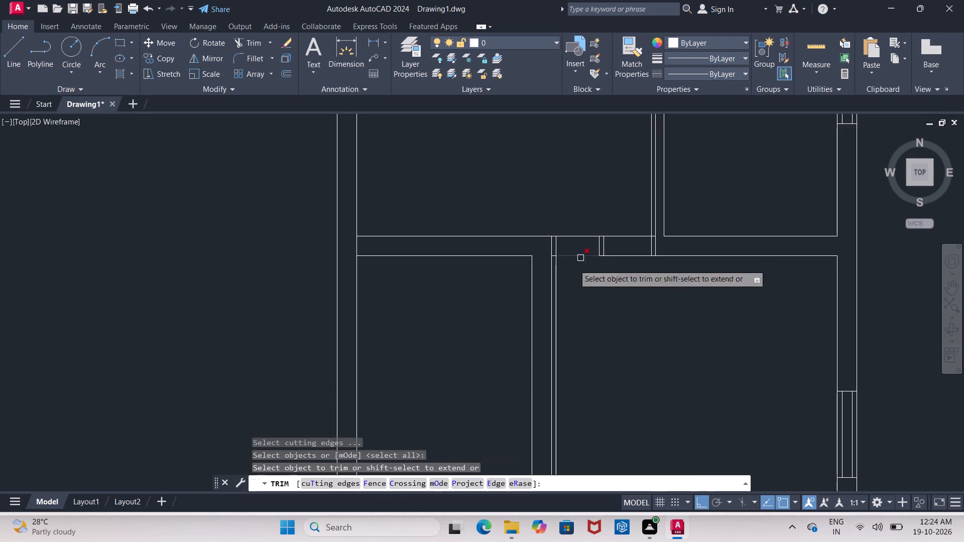
{"action": "left_click", "coordinate": [556, 285]}
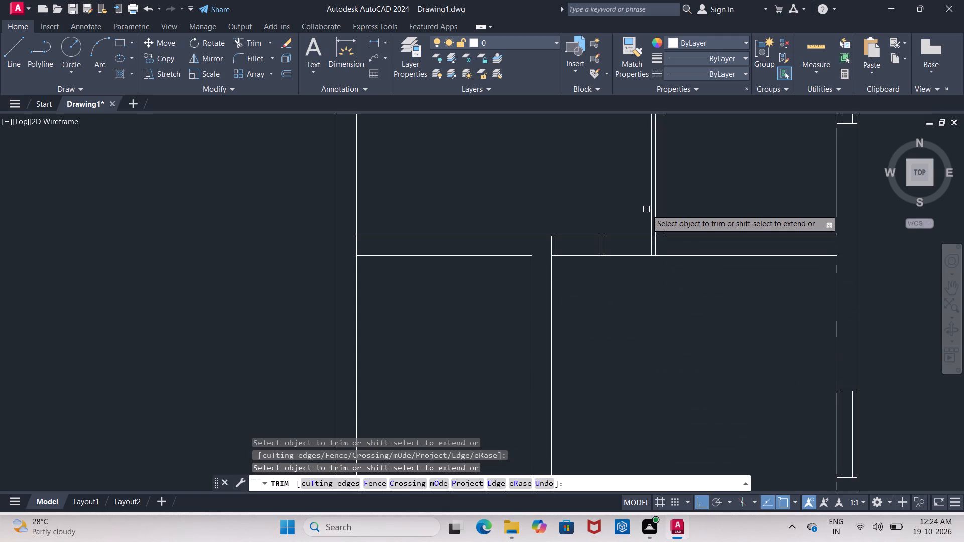
{"action": "middle_click_drag", "start_coordinate": [646, 209], "coordinate": [633, 294]}
{"action": "scroll", "coordinate": [646, 209], "scroll_direction": "down", "scroll_amount": 1}
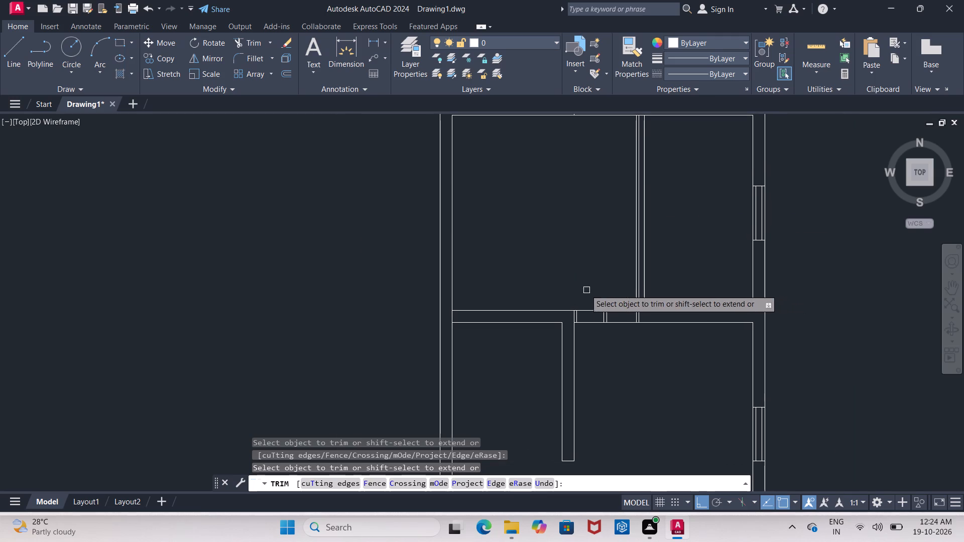
{"action": "scroll", "coordinate": [578, 280], "scroll_direction": "up", "scroll_amount": 1}
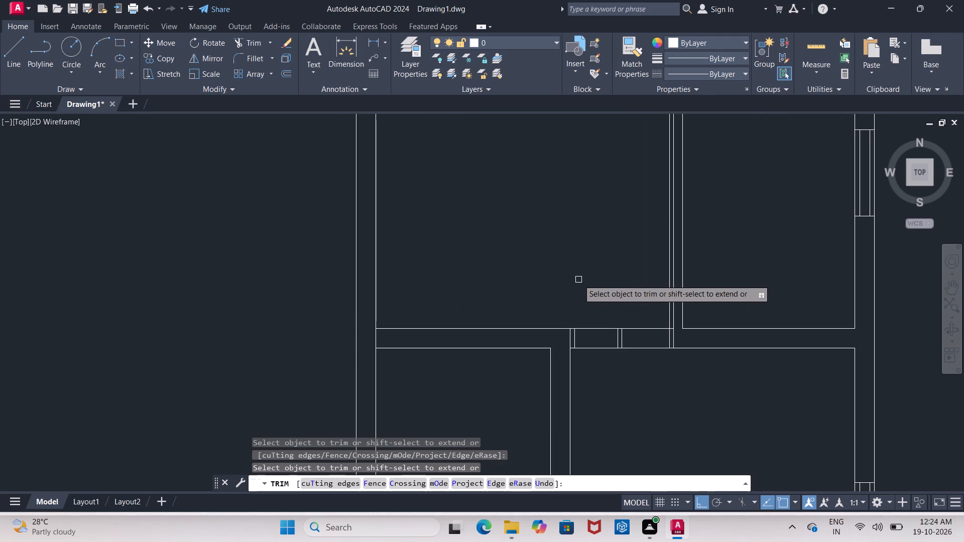
{"action": "key", "text": "Escape"}
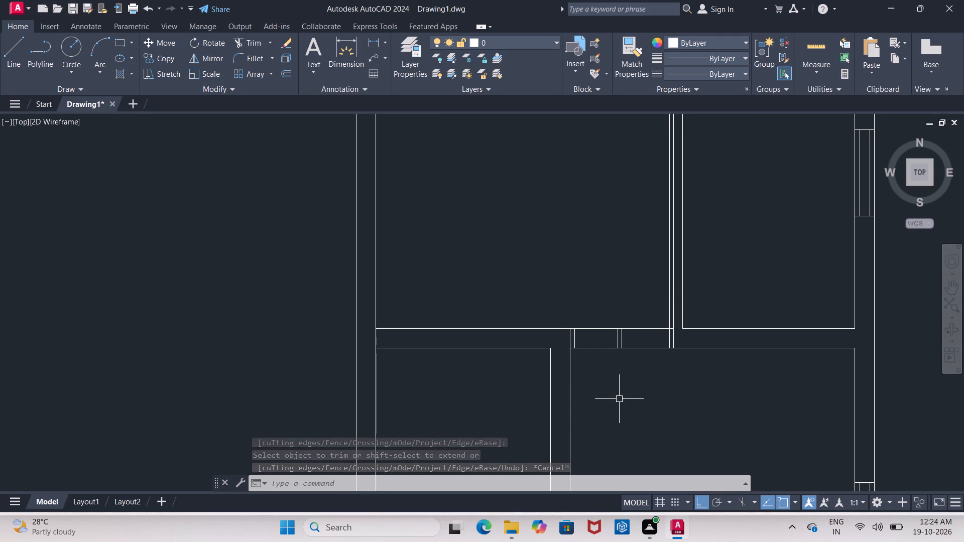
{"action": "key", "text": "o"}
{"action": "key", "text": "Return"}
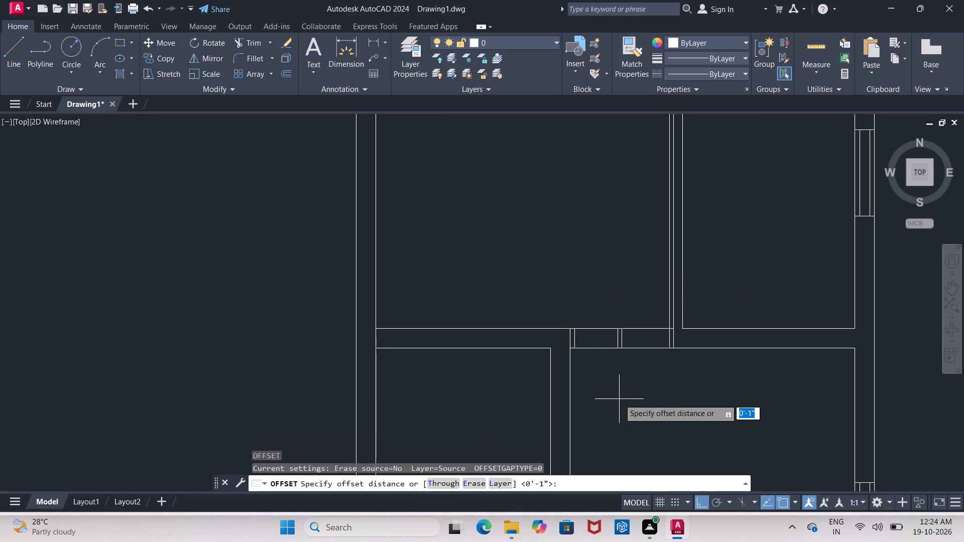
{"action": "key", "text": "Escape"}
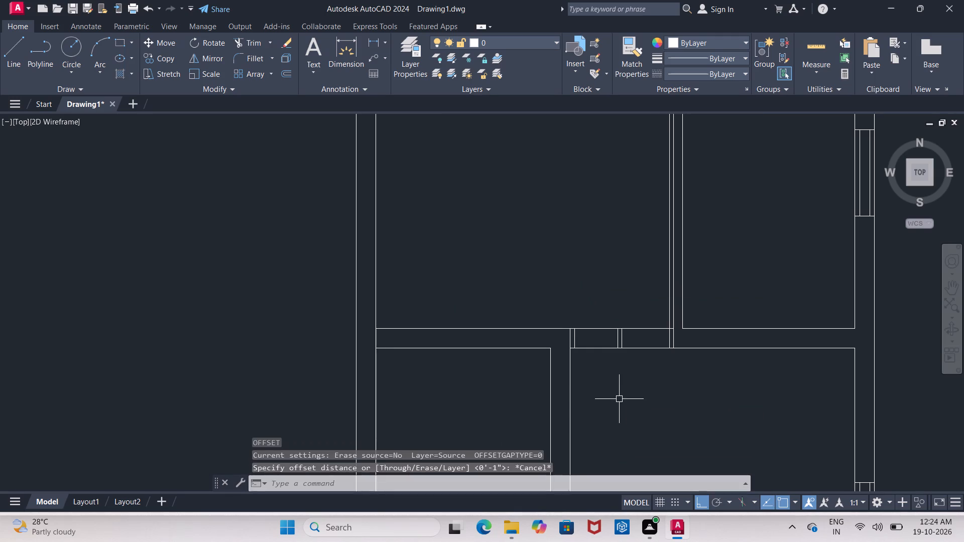
Measure the clear width between the middle frame and the 2" line beside the upper partition.
{"action": "left_click", "coordinate": [373, 42]}
{"action": "scroll", "coordinate": [667, 371], "scroll_direction": "up", "scroll_amount": 2}
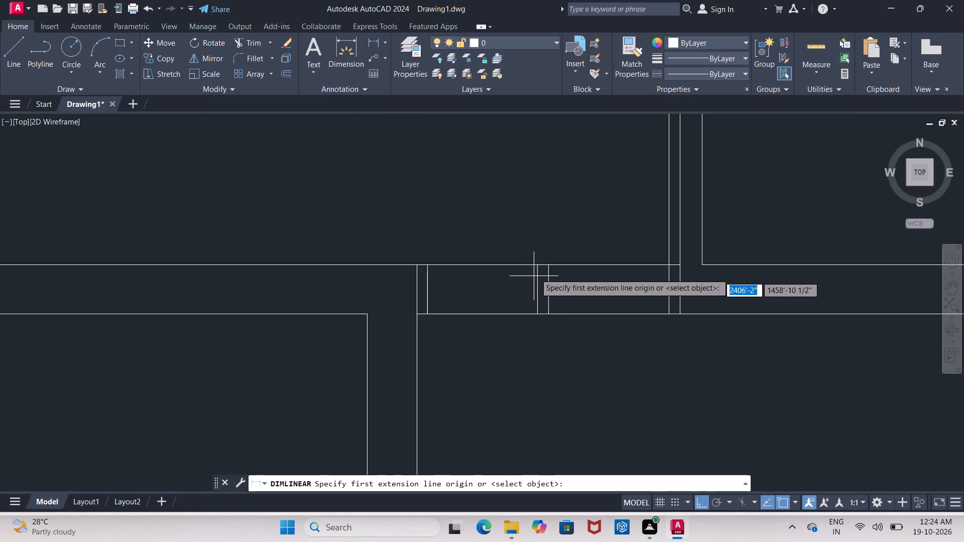
{"action": "left_click", "coordinate": [548, 267]}
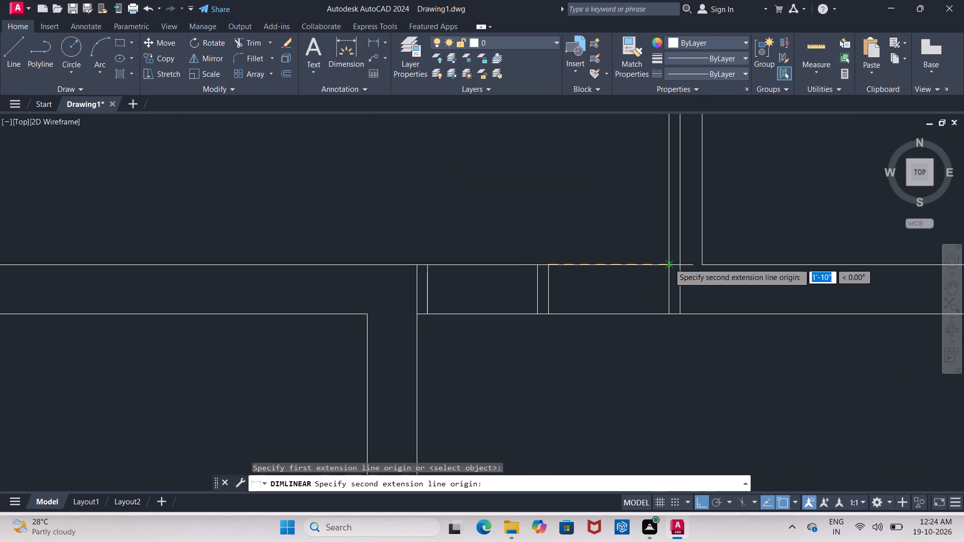
{"action": "left_click", "coordinate": [669, 263]}
{"action": "key", "text": "Escape"}
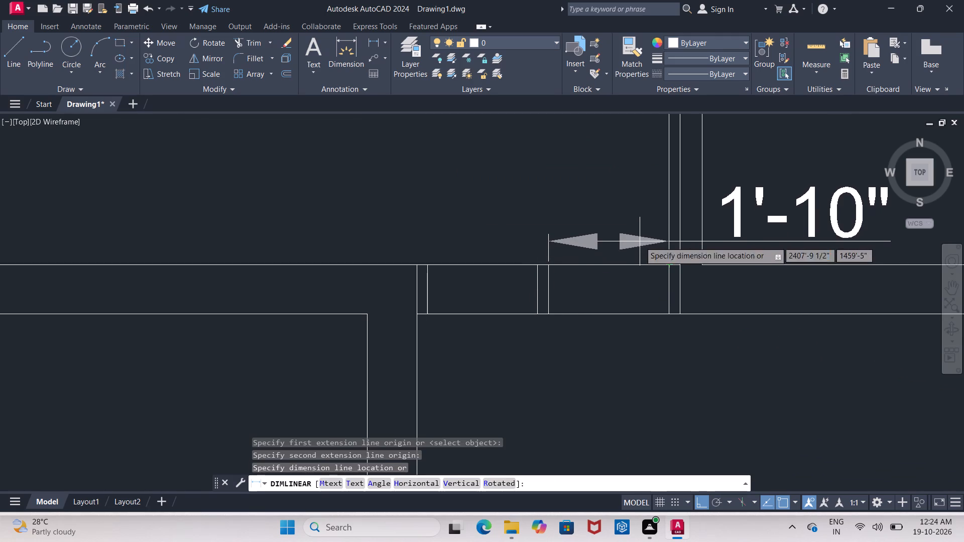
Offset the 2" line beside the upper partition by 1'10" towards the middle frame.
{"action": "key", "text": "o"}
{"action": "key", "text": "Return"}
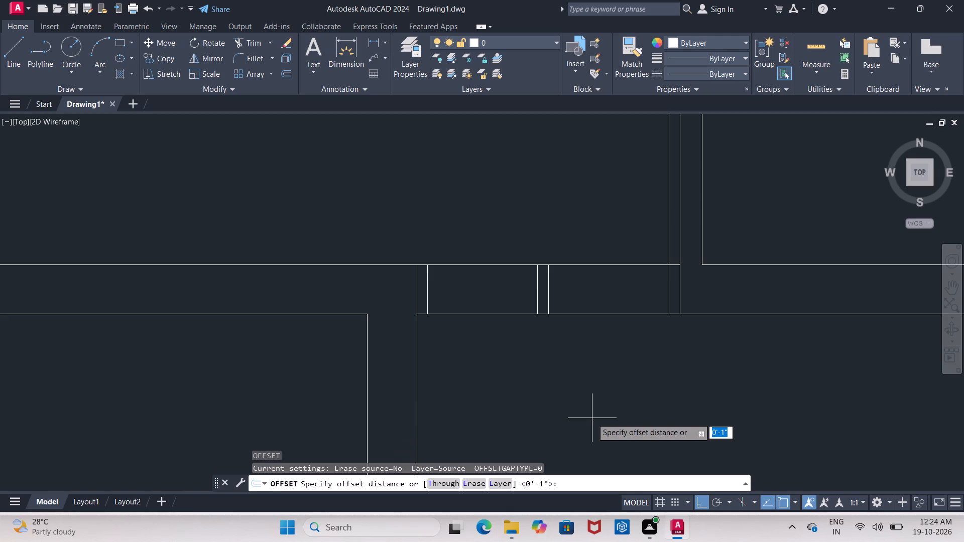
{"action": "type", "text": "'10\""}
{"action": "key", "text": "Return"}
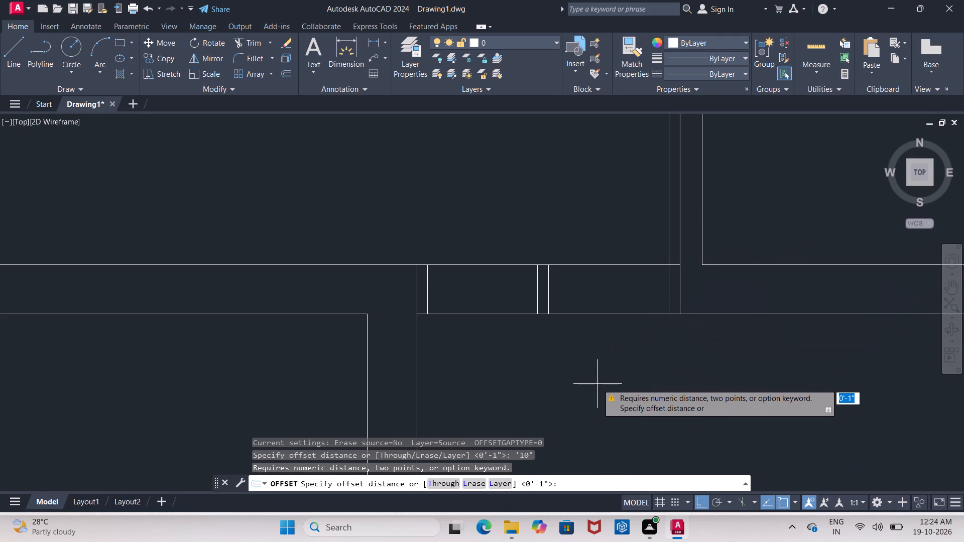
{"action": "key", "text": "BackSpace"}
{"action": "type", "text": "1'10\""}
{"action": "key", "text": "Return"}
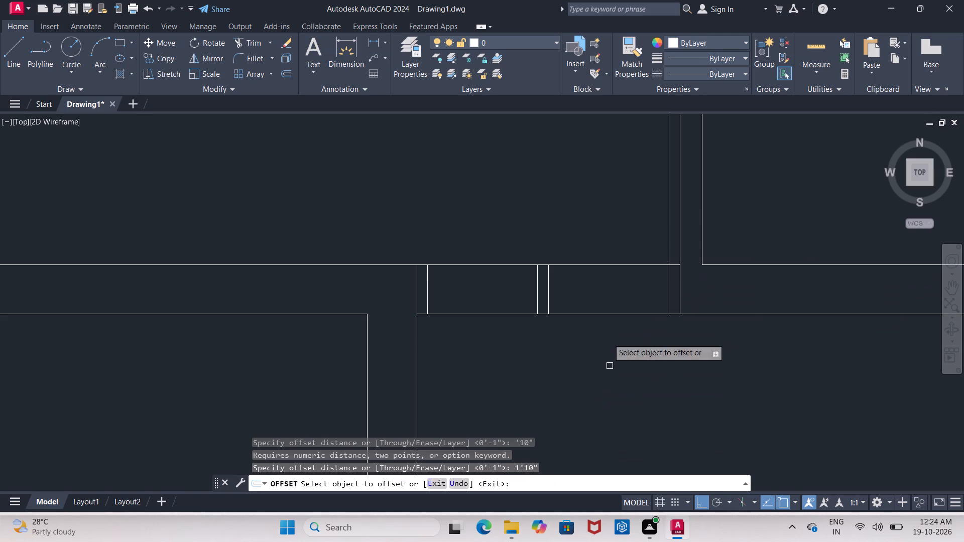
{"action": "left_click", "coordinate": [666, 231]}
{"action": "left_click", "coordinate": [669, 228]}
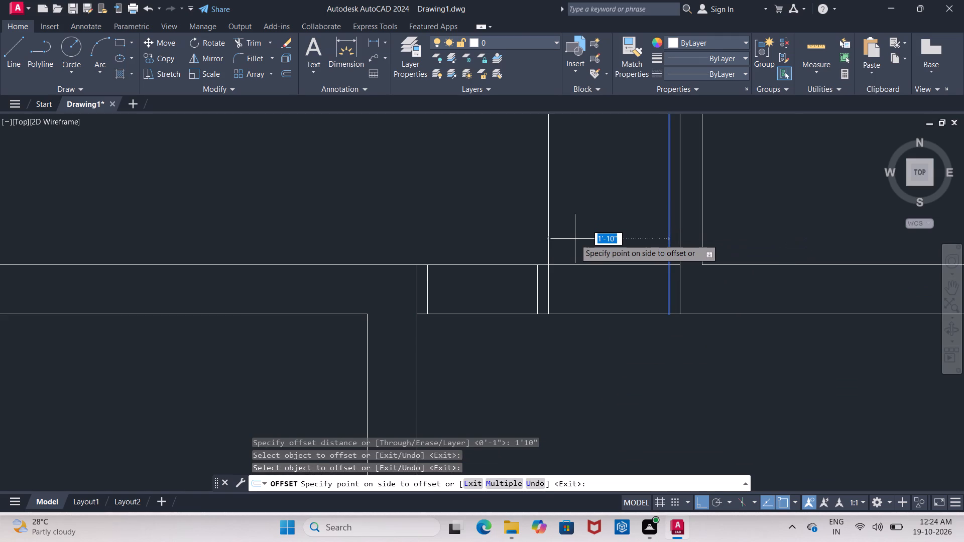
{"action": "left_click", "coordinate": [575, 239]}
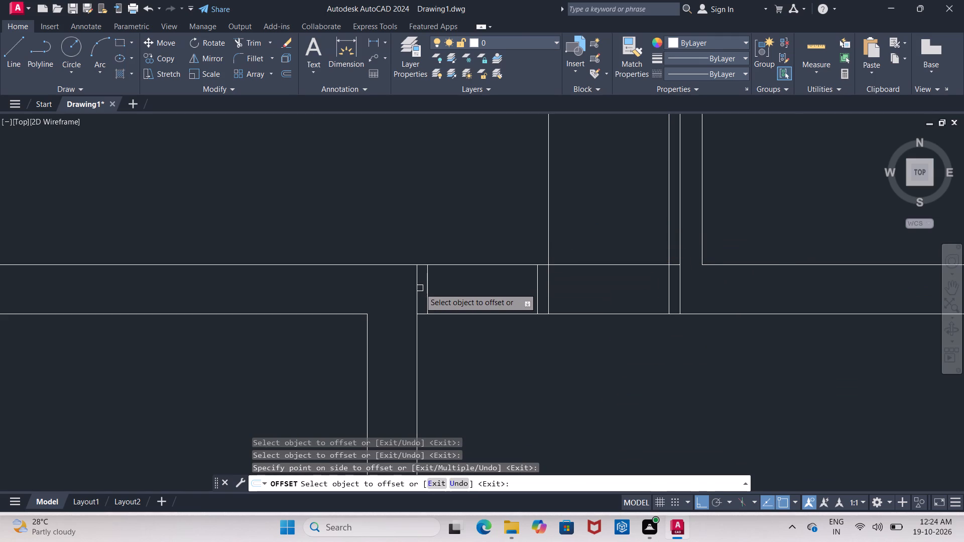
{"action": "left_click", "coordinate": [426, 292]}
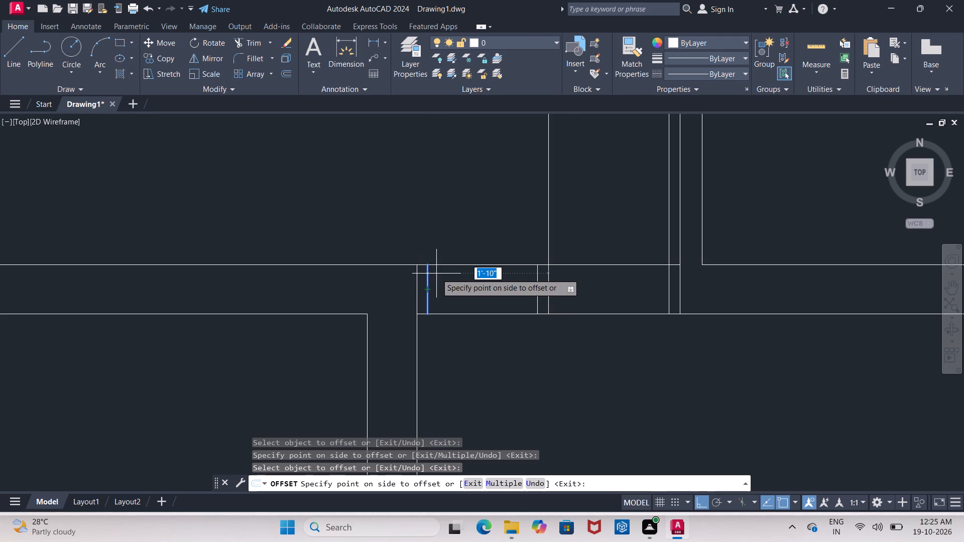
{"action": "key", "text": "Escape"}
Offset the cross wall's lower line 3'6" upward above the two gaps.
{"action": "middle_click_drag", "start_coordinate": [454, 234], "coordinate": [437, 265]}
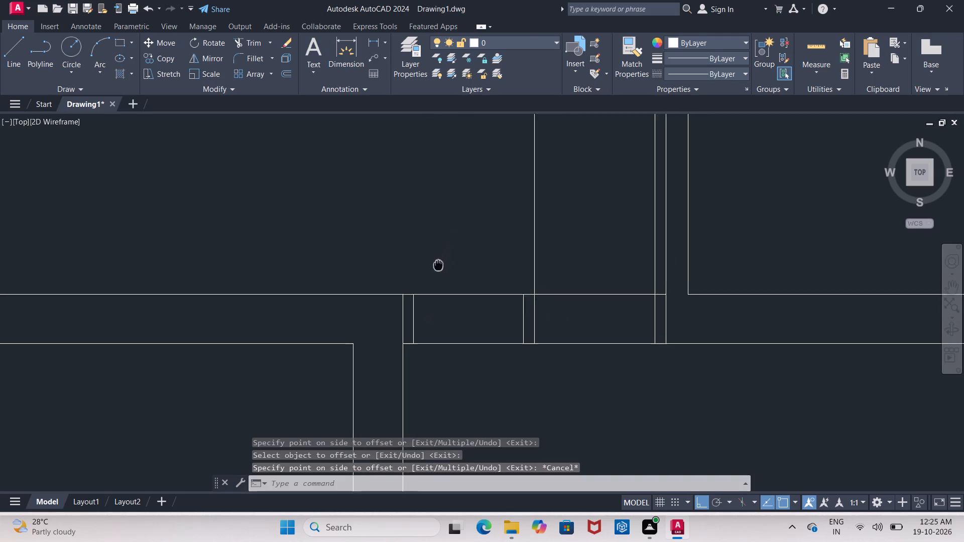
{"action": "middle_click_drag", "start_coordinate": [437, 265], "coordinate": [390, 274]}
{"action": "key", "text": "Return"}
{"action": "key", "text": "Return"}
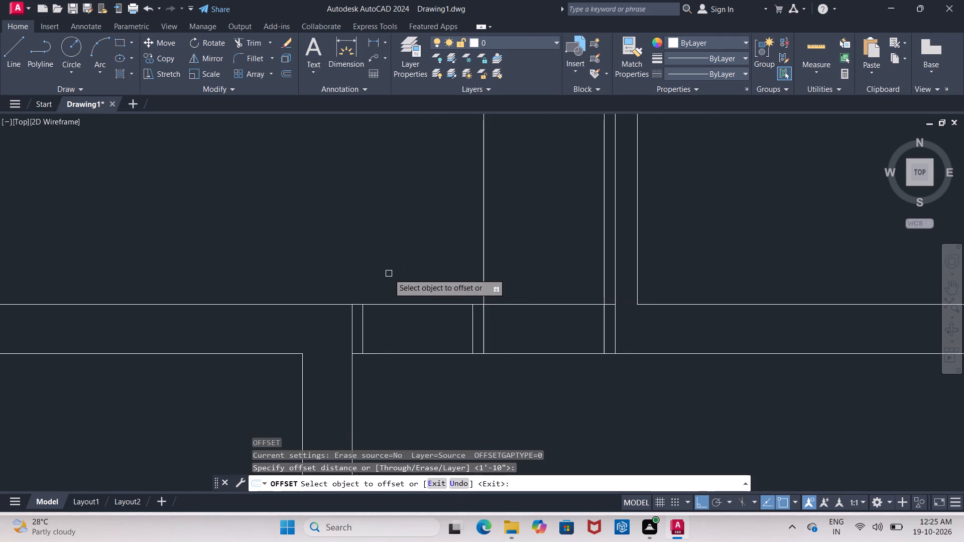
{"action": "key", "text": "3"}
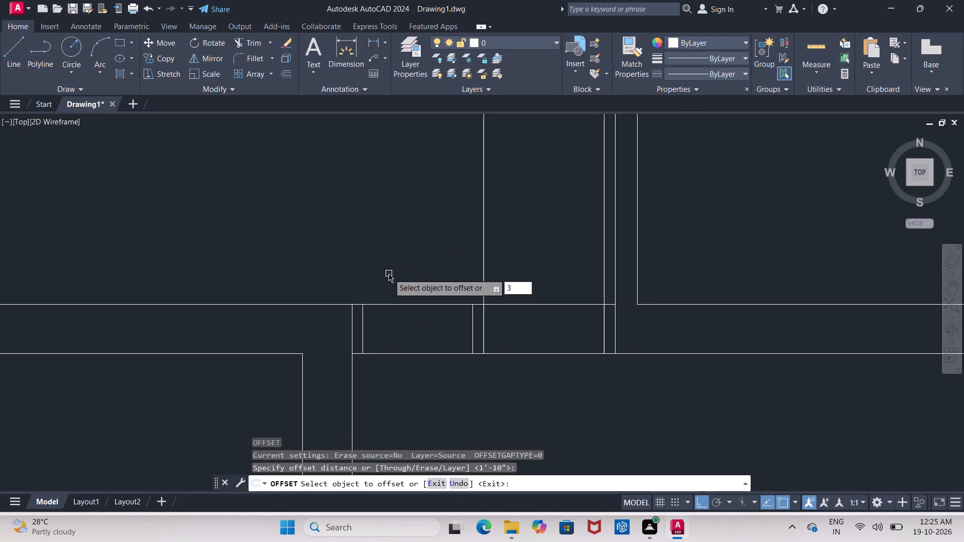
{"action": "key", "text": "apostrophe"}
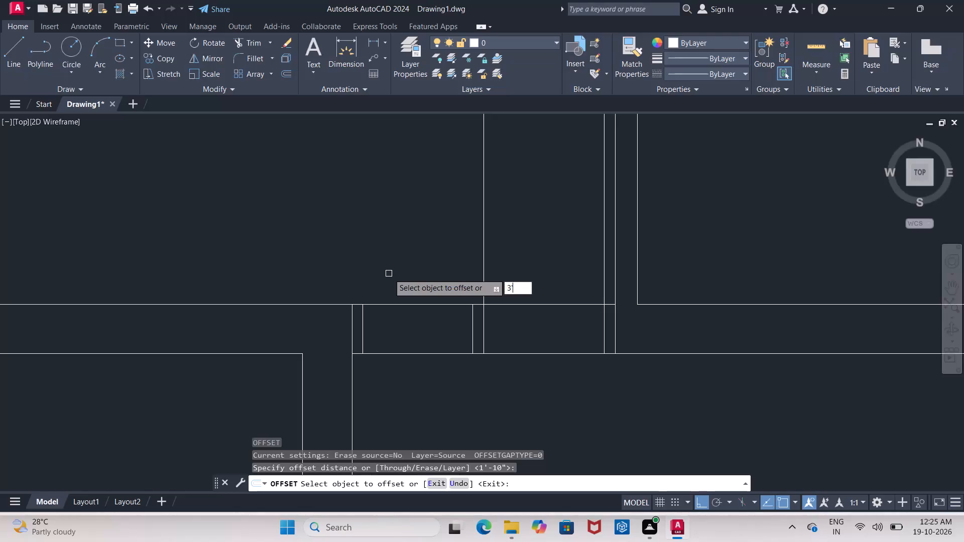
{"action": "key", "text": "6"}
{"action": "key", "text": "shift+quotedbl"}
{"action": "key", "text": "Return"}
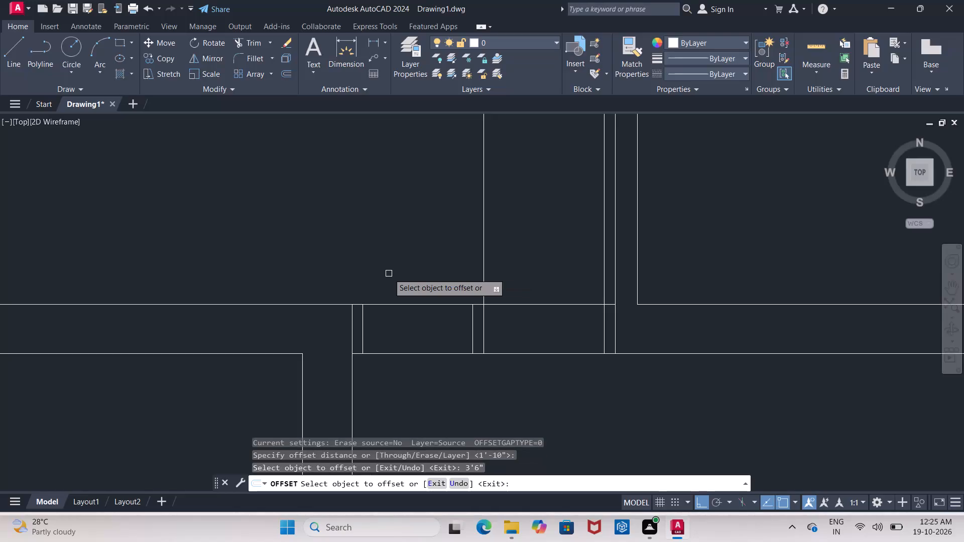
{"action": "left_click", "coordinate": [516, 354]}
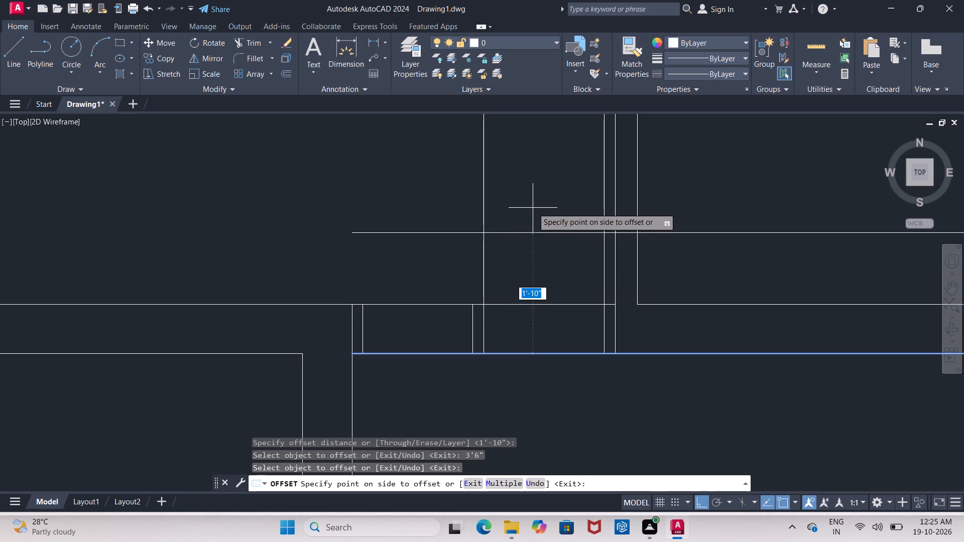
{"action": "key", "text": "BackSpace"}
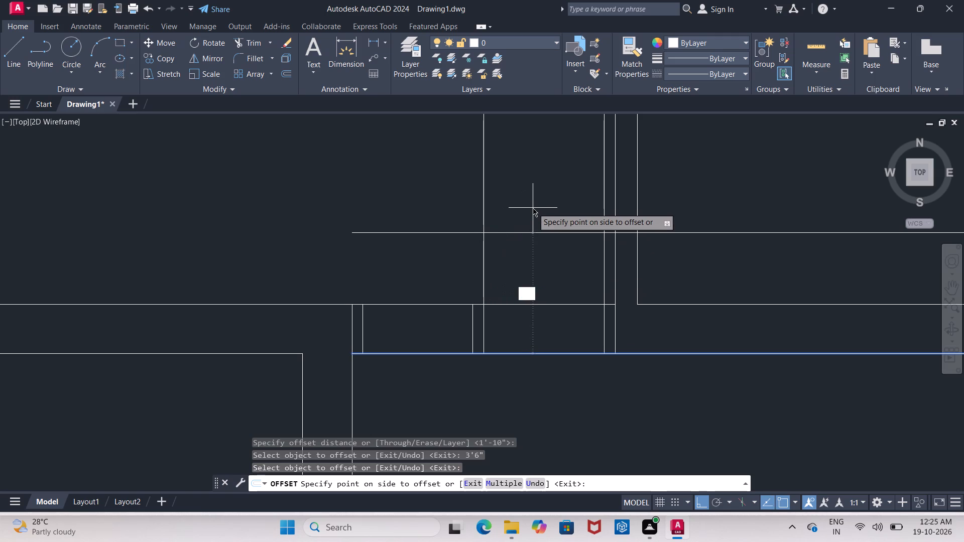
{"action": "type", "text": "3'6\""}
{"action": "key", "text": "Return"}
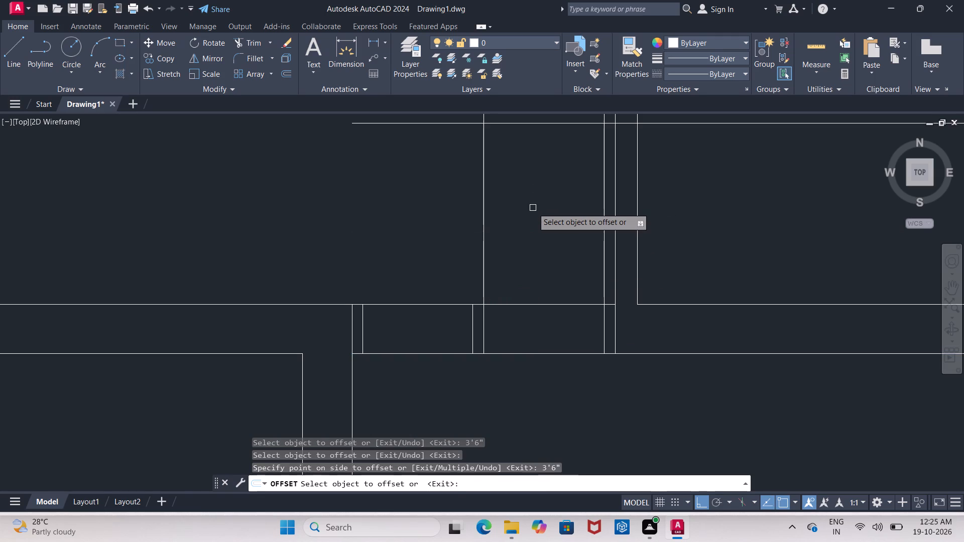
{"action": "middle_click_drag", "start_coordinate": [534, 219], "coordinate": [484, 328]}
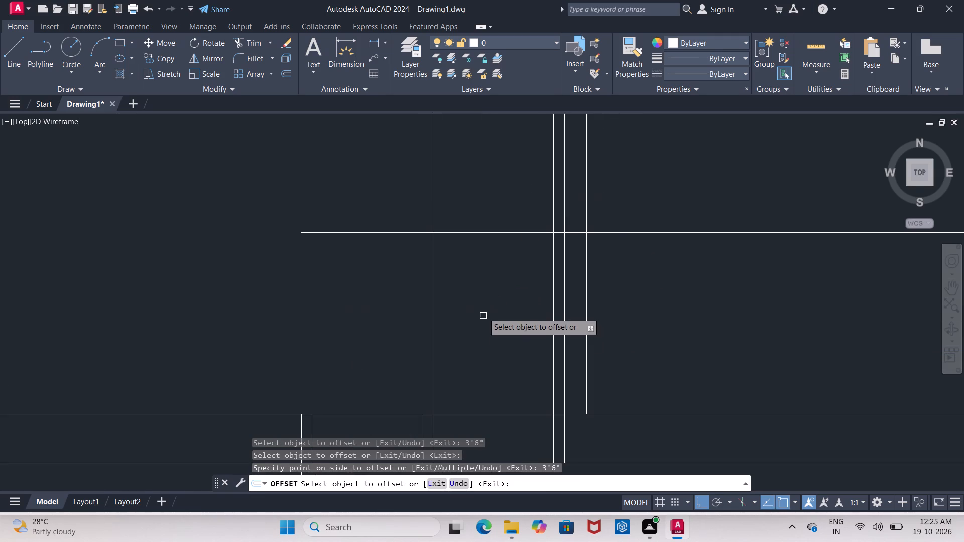
{"action": "left_click", "coordinate": [483, 308]}
{"action": "key", "text": "Escape"}
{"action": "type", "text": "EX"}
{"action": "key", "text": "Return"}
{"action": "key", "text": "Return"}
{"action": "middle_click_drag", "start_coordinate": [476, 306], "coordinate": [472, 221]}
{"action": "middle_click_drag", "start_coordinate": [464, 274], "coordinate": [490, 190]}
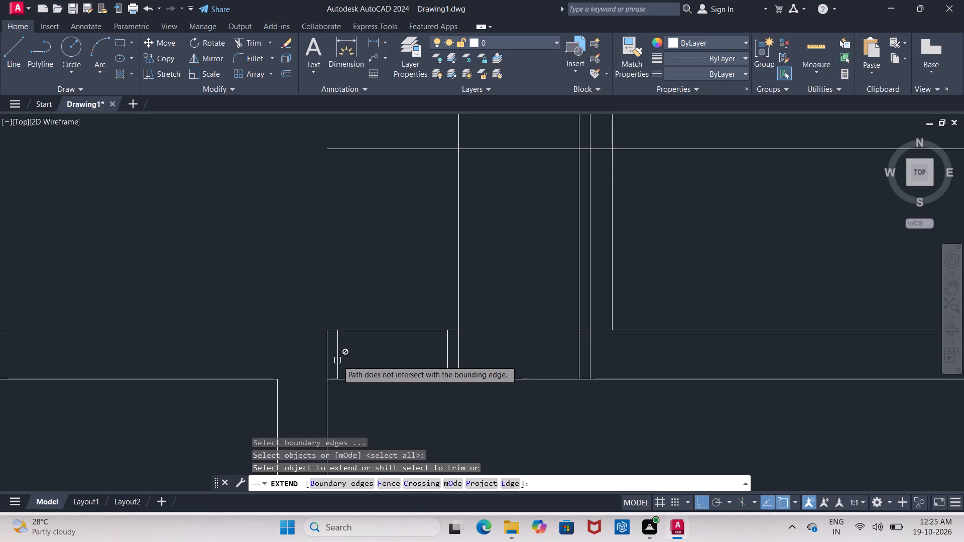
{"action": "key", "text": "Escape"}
Stretch the upper end of the frame line beside the lower partition to just above the 3'6" offset line.
{"action": "left_click", "coordinate": [337, 360]}
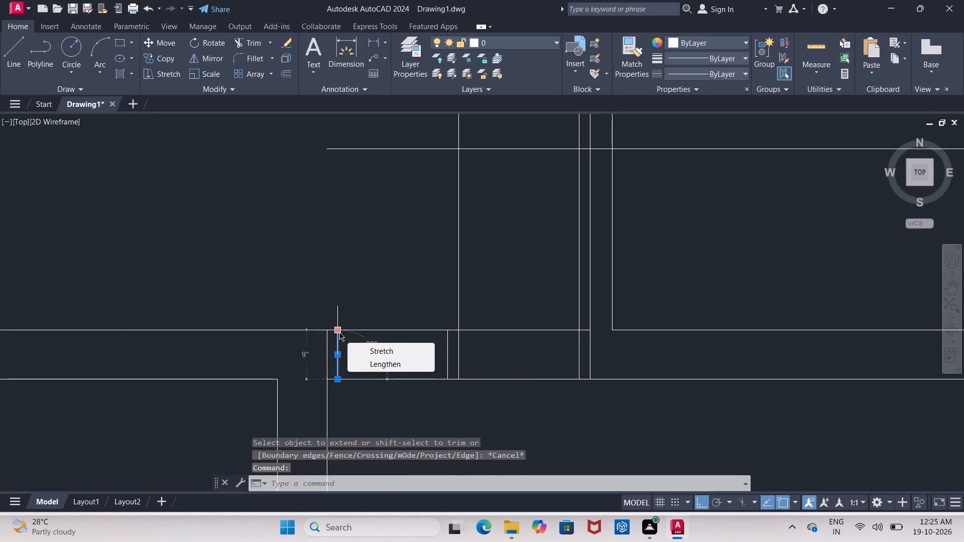
{"action": "left_click", "coordinate": [339, 332]}
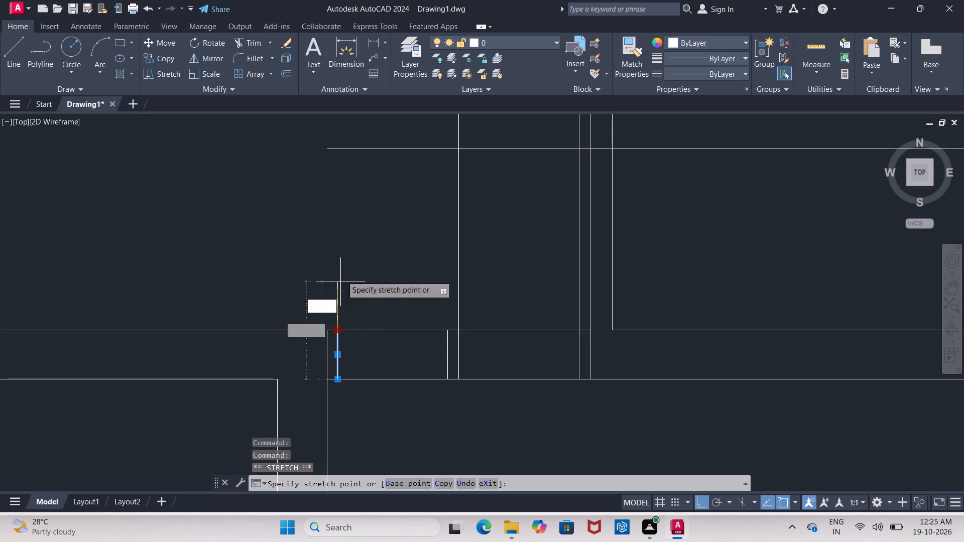
{"action": "left_click", "coordinate": [337, 134]}
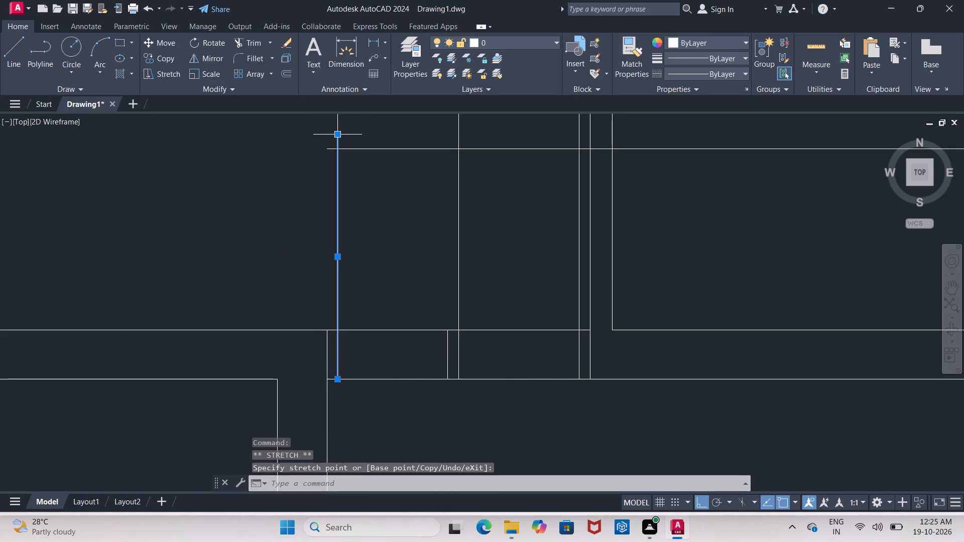
{"action": "key", "text": "Escape"}
Trim the 3'6" line's outer stub and the upper partition's 2" line and 1'10" offset above it.
{"action": "type", "text": "TR"}
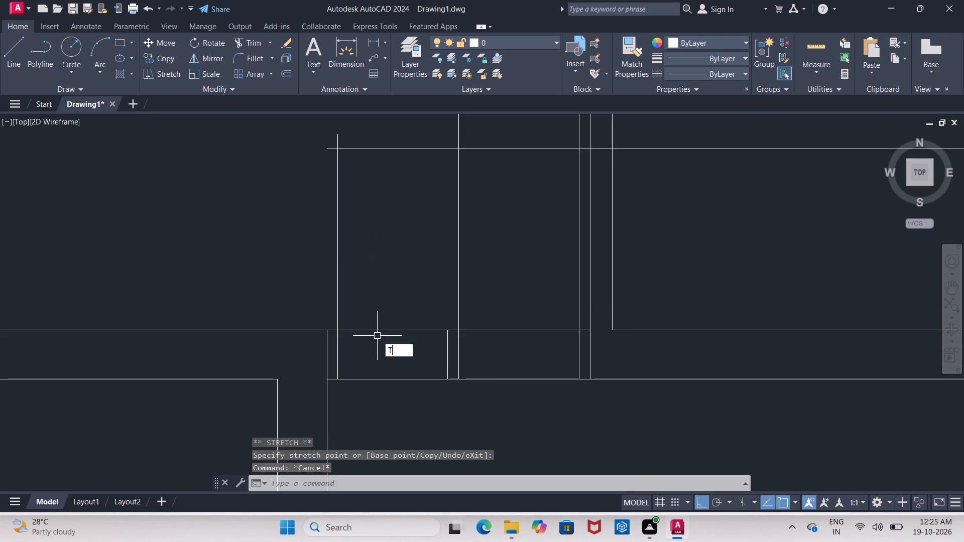
{"action": "key", "text": "space"}
{"action": "key", "text": "space"}
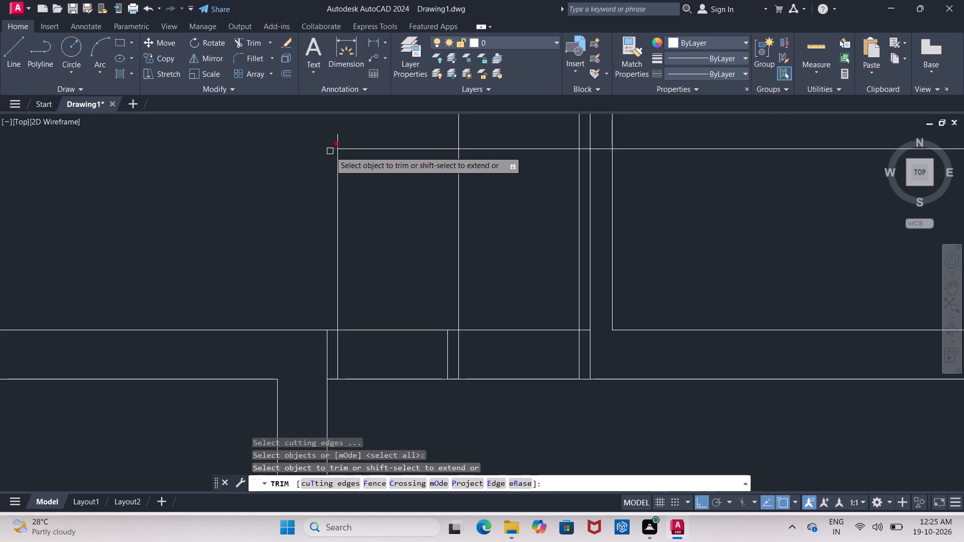
{"action": "left_click", "coordinate": [330, 151]}
{"action": "middle_click_drag", "start_coordinate": [396, 243], "coordinate": [341, 271]}
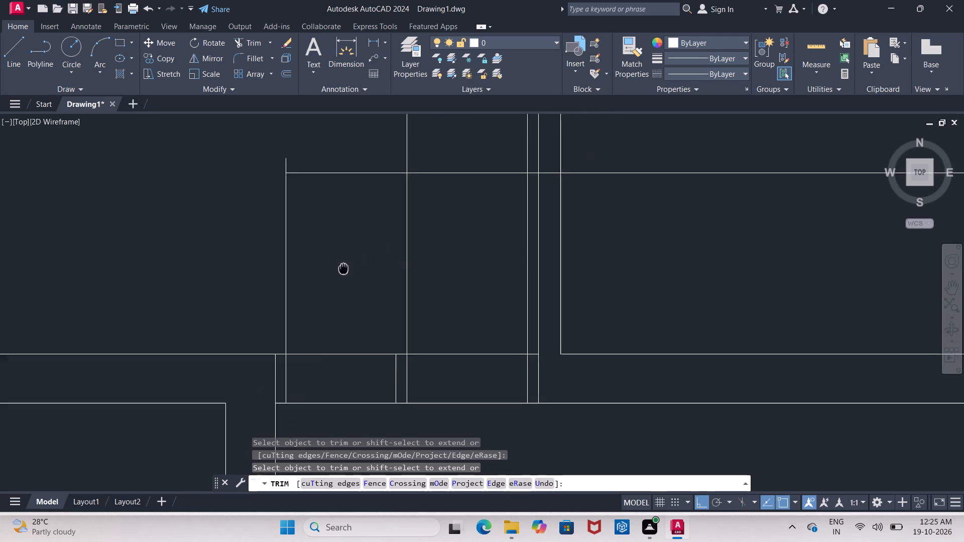
{"action": "middle_click_drag", "start_coordinate": [341, 271], "coordinate": [340, 274]}
{"action": "left_click", "coordinate": [521, 157]}
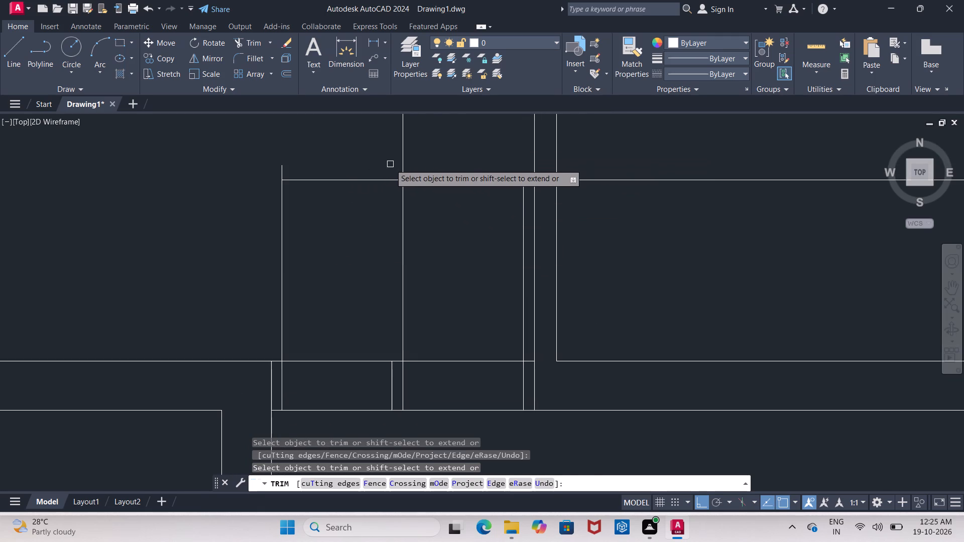
{"action": "left_click", "coordinate": [399, 165]}
{"action": "left_click", "coordinate": [415, 167]}
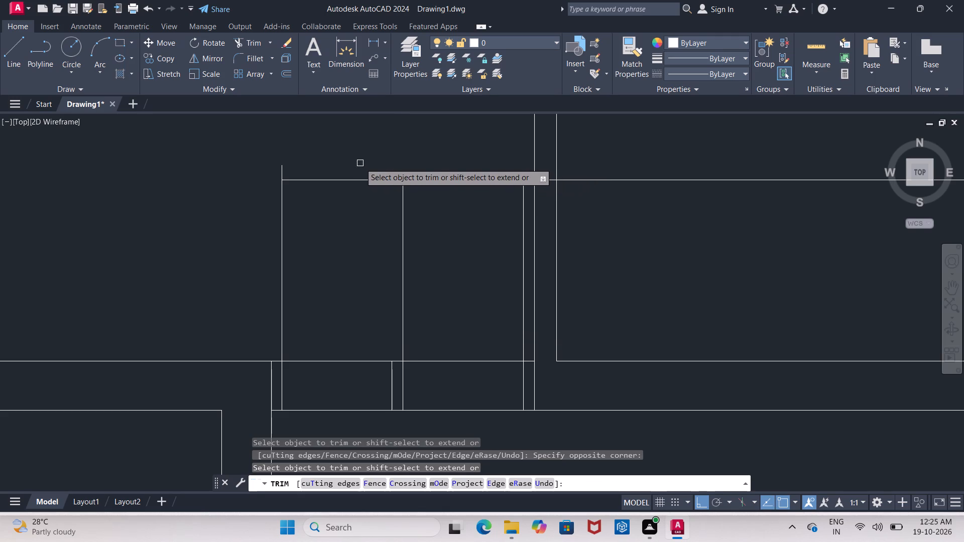
Trim the cross wall and 3'6" lines across both gaps, and the vertical line rising above the middle frame.
{"action": "left_click_drag", "start_coordinate": [358, 163], "coordinate": [335, 413]}
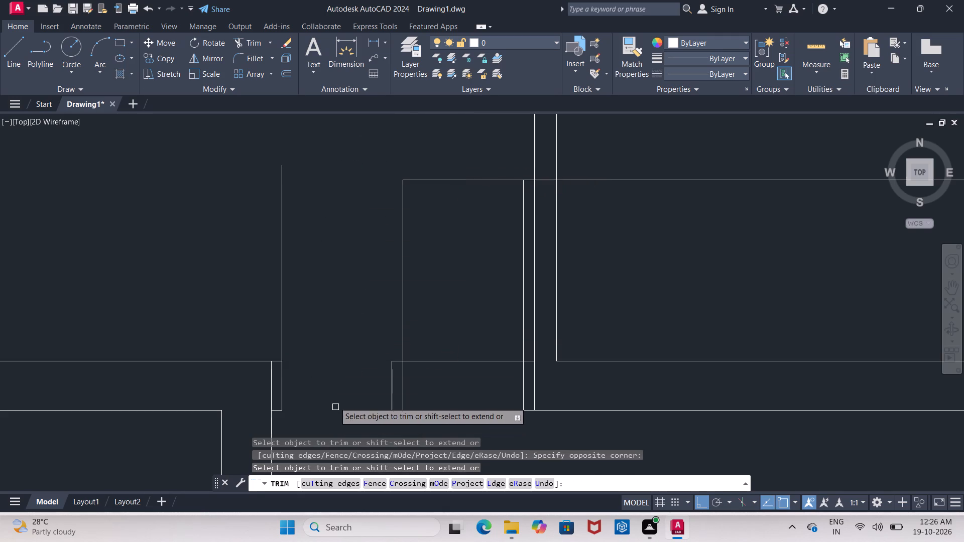
{"action": "left_click_drag", "start_coordinate": [453, 156], "coordinate": [449, 427]}
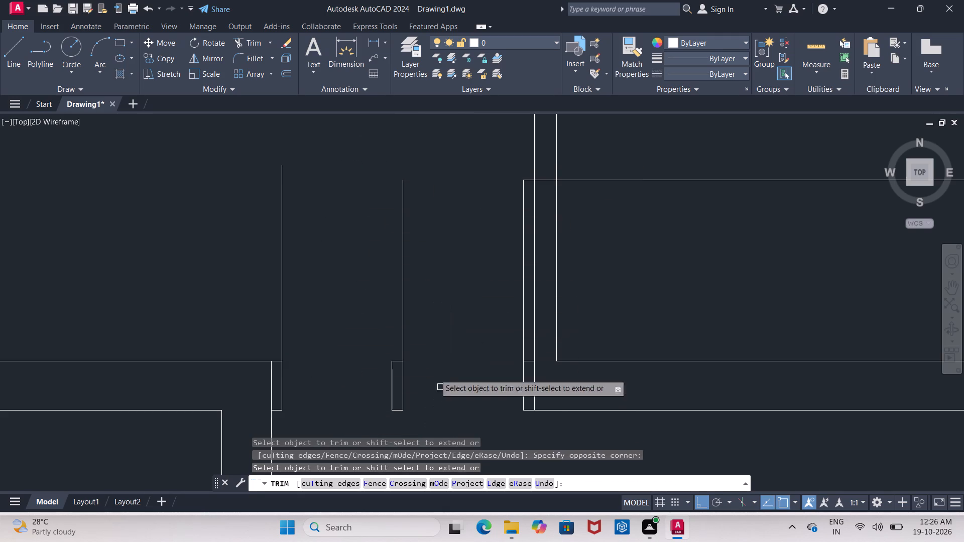
{"action": "left_click", "coordinate": [405, 323]}
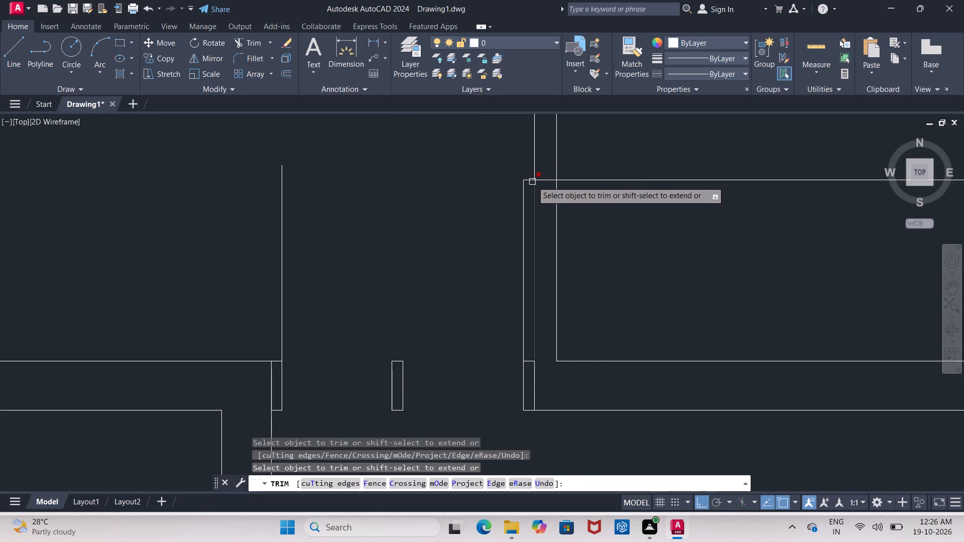
Remove the remainder of the 3'6" offset line at the upper partition by trimming its end and erasing the rest.
{"action": "scroll", "coordinate": [527, 184], "scroll_direction": "up", "scroll_amount": 2}
{"action": "left_click", "coordinate": [528, 177]}
{"action": "key", "text": "Escape"}
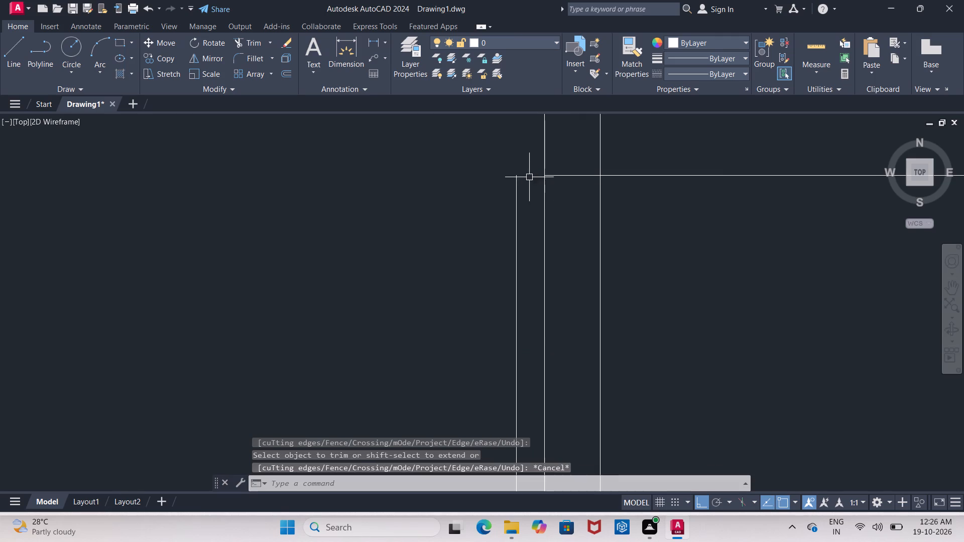
{"action": "left_click", "coordinate": [590, 176]}
{"action": "key", "text": "Delete"}
Trim the upper and lower partition lines where they run through the cross wall beside the outer frames.
{"action": "scroll", "coordinate": [590, 176], "scroll_direction": "down", "scroll_amount": 2}
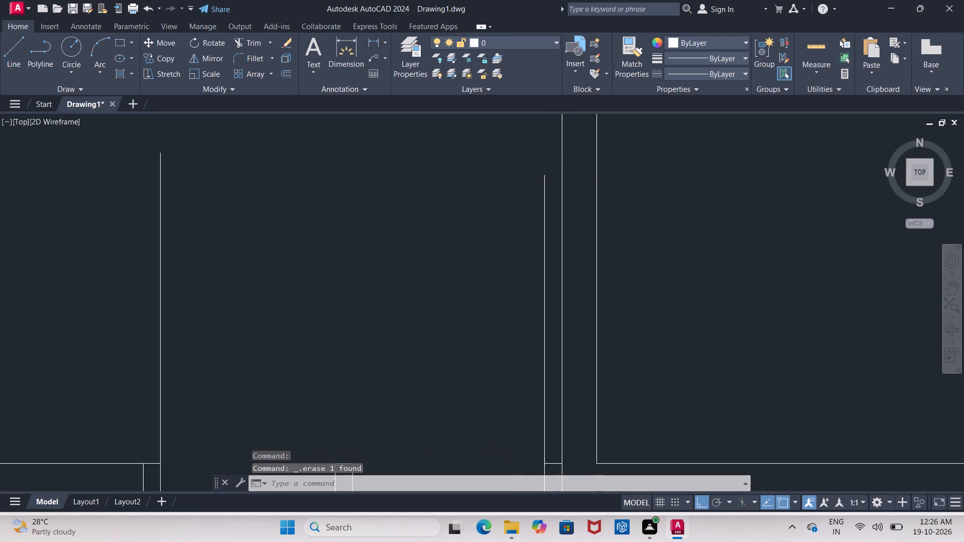
{"action": "scroll", "coordinate": [590, 176], "scroll_direction": "down", "scroll_amount": 1}
{"action": "scroll", "coordinate": [584, 303], "scroll_direction": "up", "scroll_amount": 1}
{"action": "type", "text": "TR"}
{"action": "key", "text": "space"}
{"action": "key", "text": "space"}
{"action": "left_click", "coordinate": [578, 304]}
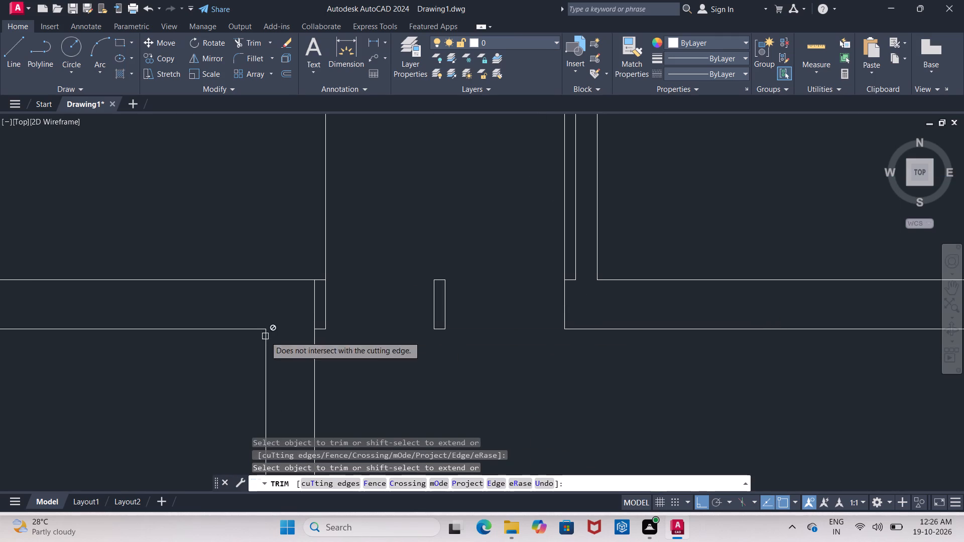
{"action": "left_click", "coordinate": [311, 317]}
{"action": "key", "text": "Escape"}
{"action": "scroll", "coordinate": [360, 337], "scroll_direction": "down", "scroll_amount": 1}
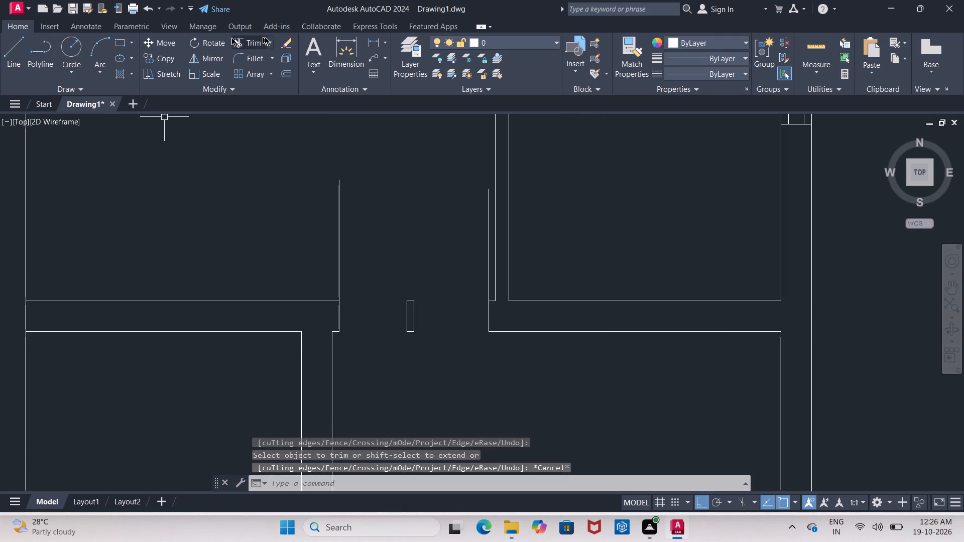
Draw the left door's swing with a Start, End, Direction arc from the middle frame's lower-left corner to the left leaf's top, starting tangent upward.
{"action": "left_click", "coordinate": [110, 75]}
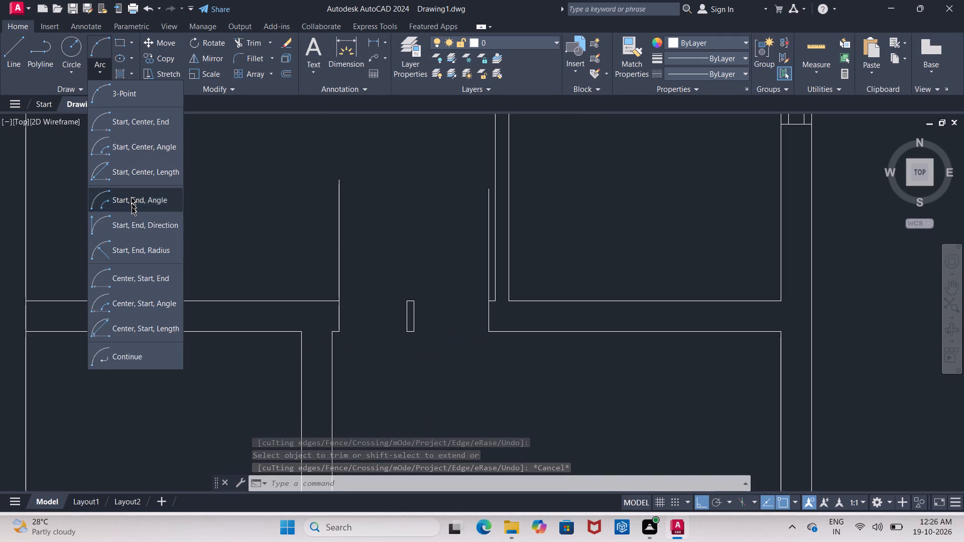
{"action": "left_click", "coordinate": [137, 228]}
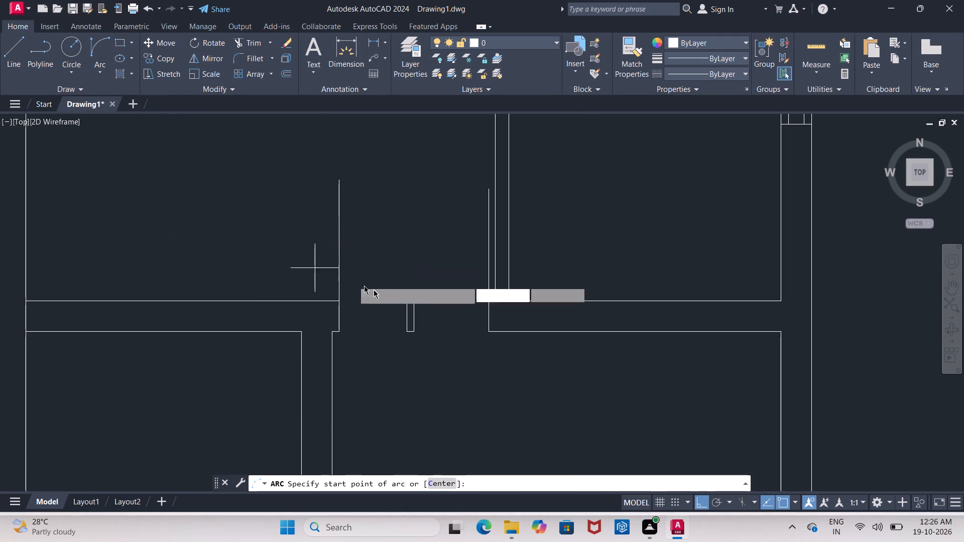
{"action": "left_click", "coordinate": [405, 331]}
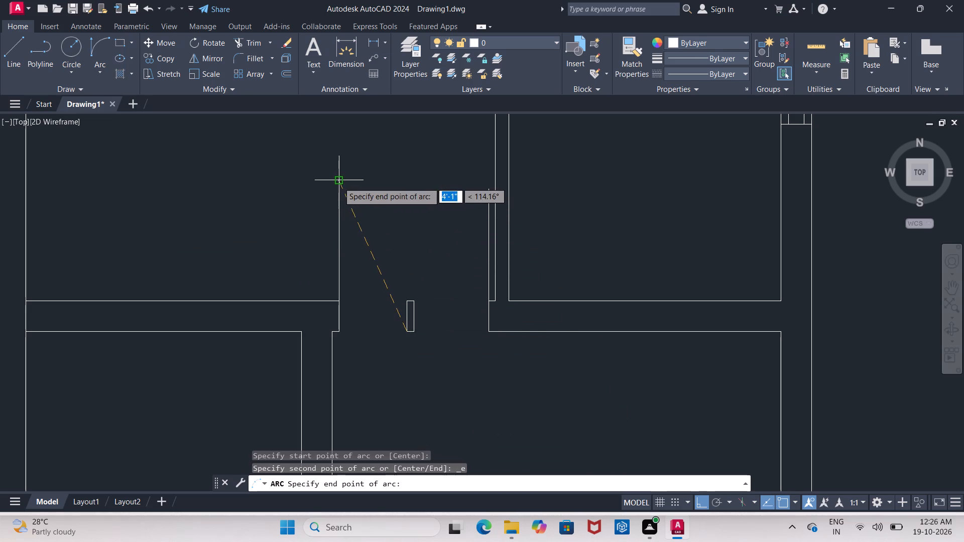
{"action": "left_click", "coordinate": [338, 182]}
{"action": "left_click", "coordinate": [359, 182]}
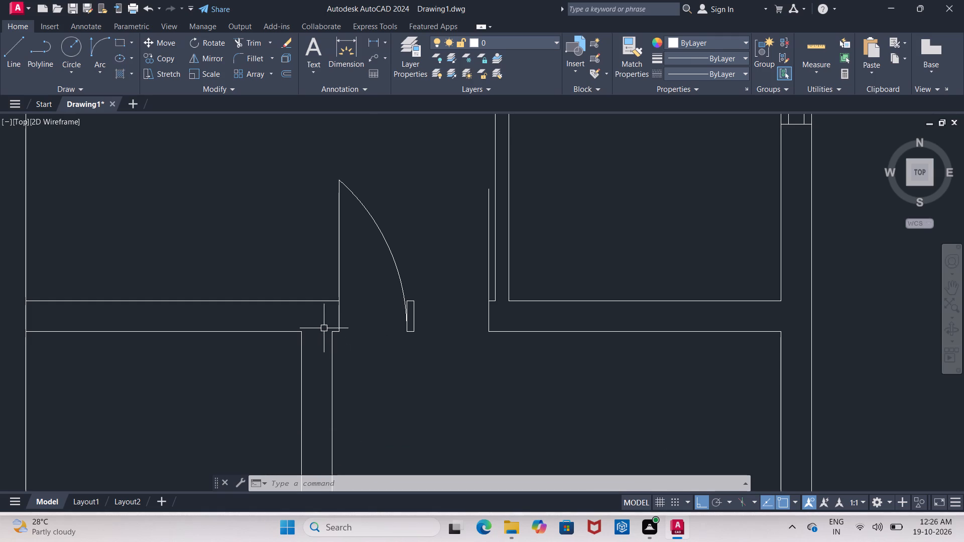
Draw the right door's swing as a matching arc from the middle frame's lower-right corner to the right leaf's top, starting tangent upward.
{"action": "scroll", "coordinate": [328, 324], "scroll_direction": "up", "scroll_amount": 2}
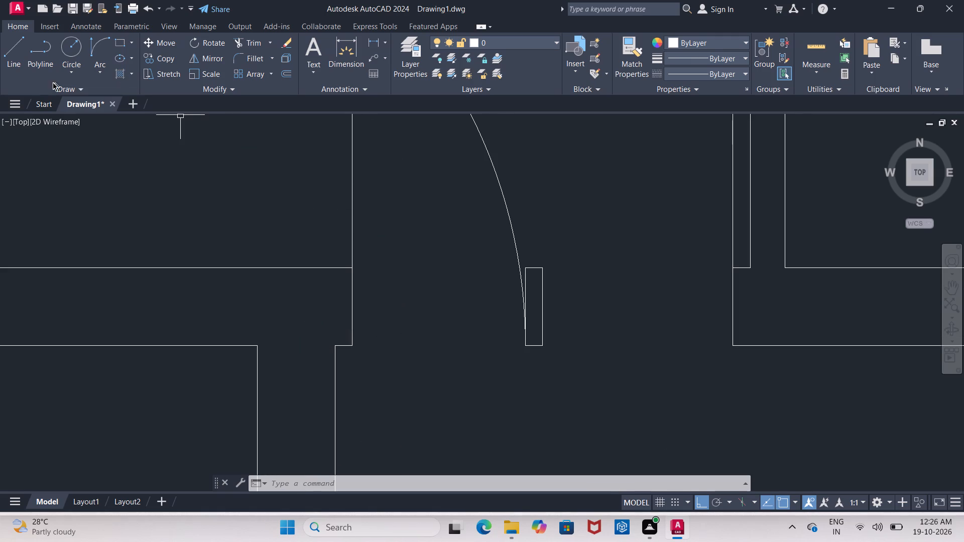
{"action": "left_click", "coordinate": [105, 57]}
{"action": "middle_click_drag", "start_coordinate": [475, 346], "coordinate": [298, 374]}
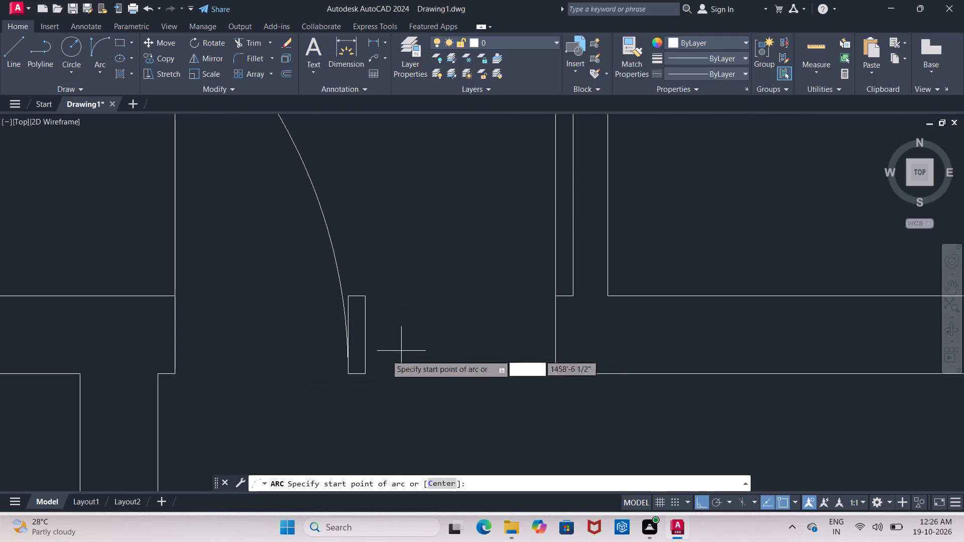
{"action": "left_click", "coordinate": [366, 371]}
{"action": "middle_click_drag", "start_coordinate": [418, 267], "coordinate": [337, 397]}
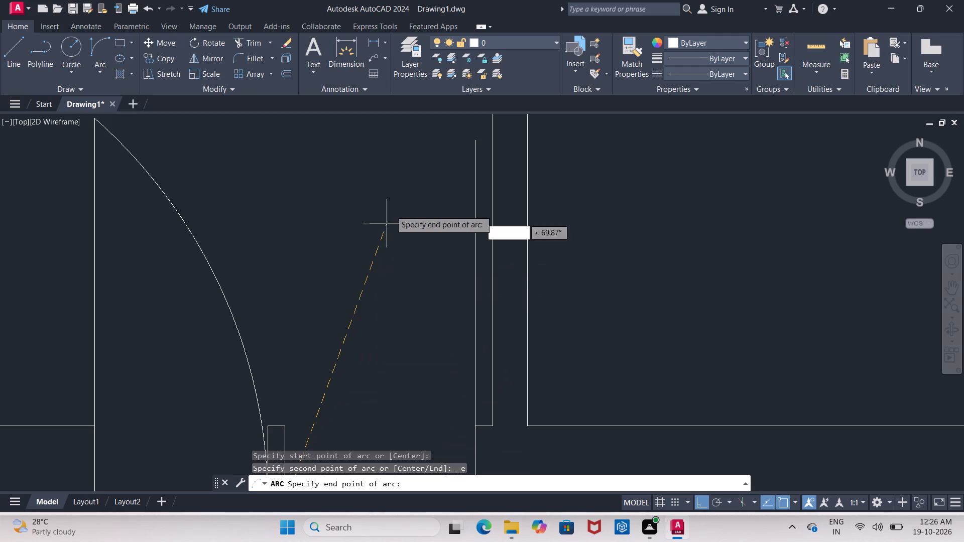
{"action": "left_click", "coordinate": [475, 143]}
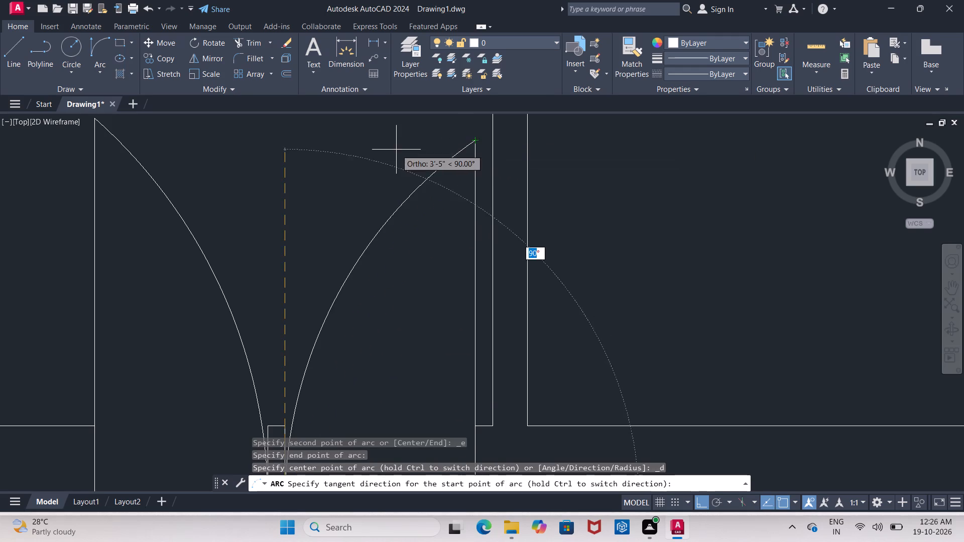
{"action": "left_click", "coordinate": [396, 150]}
Insert the Door - Right Hung 36 in. and Door - Left Hung 36 in. blocks from DesignCenter's House Designer drawing outside the plan's left wall.
{"action": "scroll", "coordinate": [396, 150], "scroll_direction": "down", "scroll_amount": 2}
{"action": "middle_click_drag", "start_coordinate": [307, 316], "coordinate": [312, 329]}
{"action": "scroll", "coordinate": [312, 329], "scroll_direction": "down", "scroll_amount": 1}
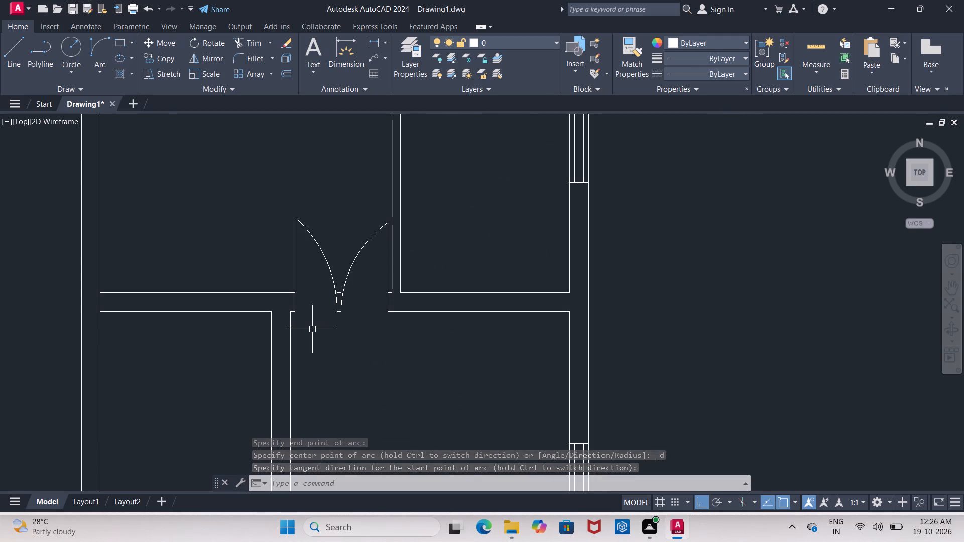
{"action": "scroll", "coordinate": [312, 329], "scroll_direction": "down", "scroll_amount": 1}
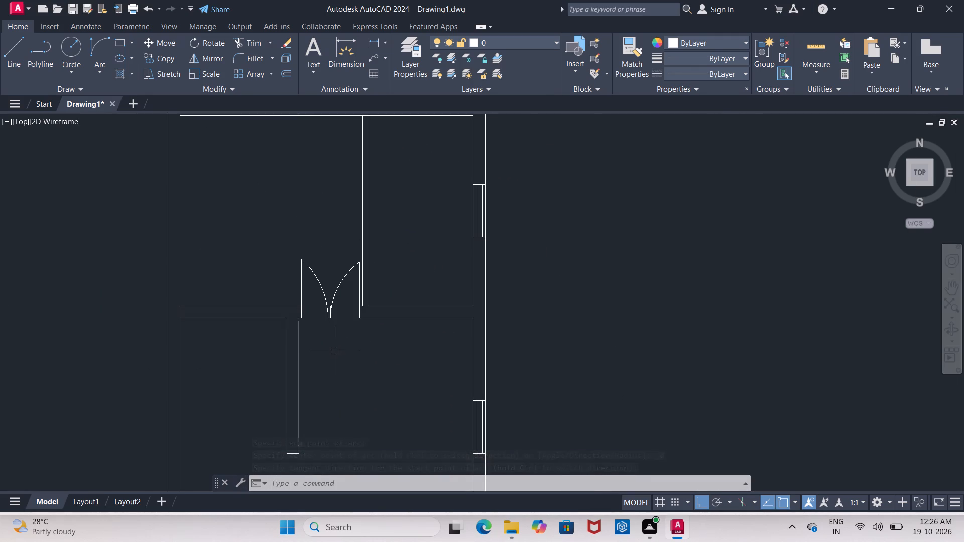
{"action": "type", "text": "DC"}
{"action": "key", "text": "space"}
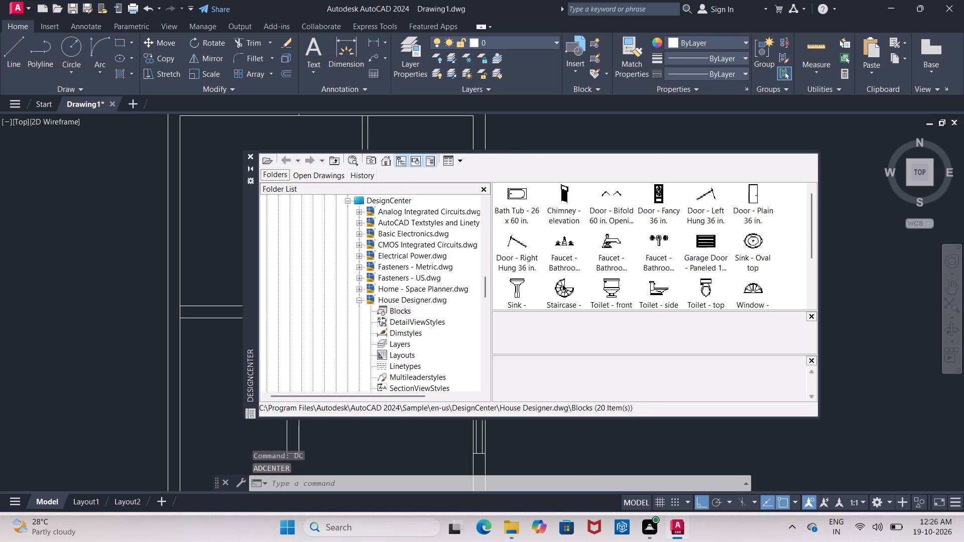
{"action": "scroll", "coordinate": [701, 195], "scroll_direction": "up", "scroll_amount": 3}
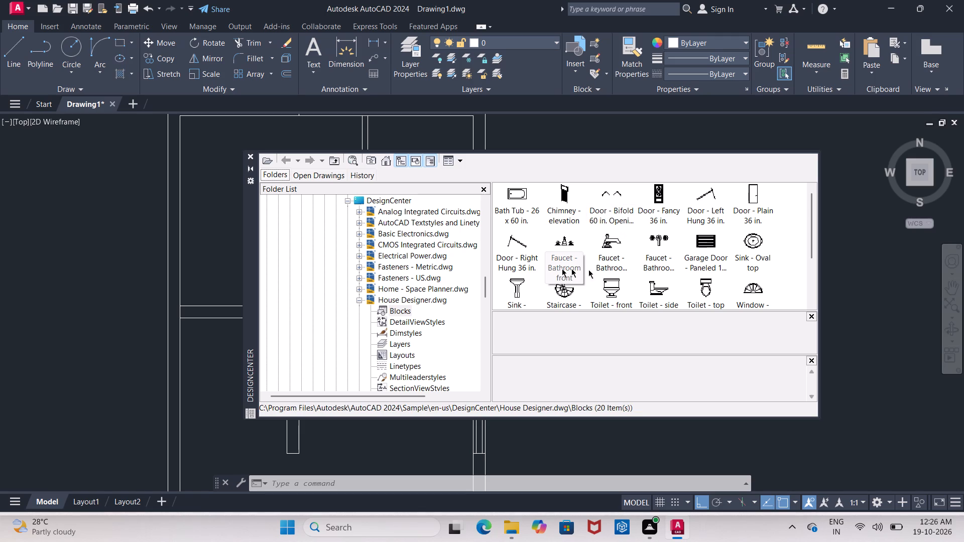
{"action": "scroll", "coordinate": [629, 269], "scroll_direction": "down", "scroll_amount": 1}
{"action": "scroll", "coordinate": [629, 269], "scroll_direction": "up", "scroll_amount": 3}
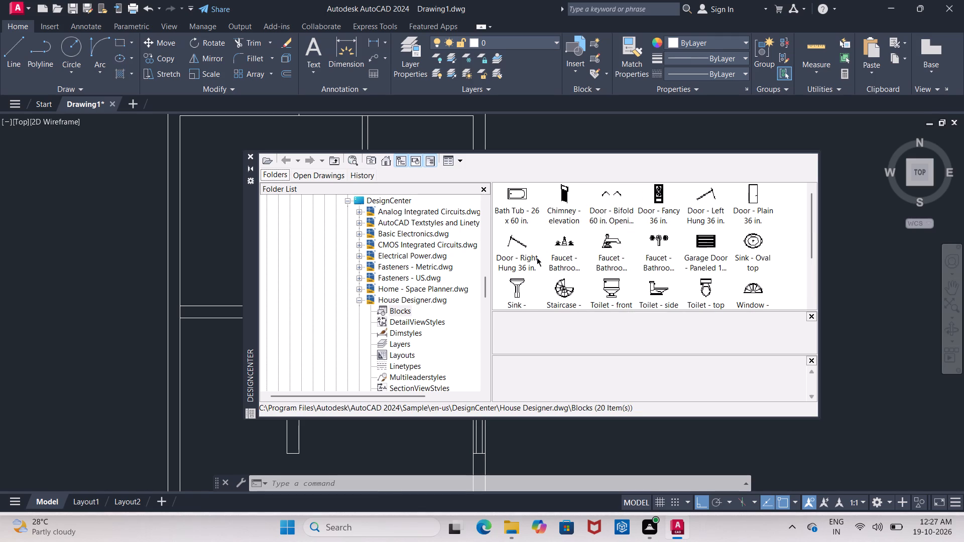
{"action": "left_click_drag", "start_coordinate": [524, 249], "coordinate": [91, 304]}
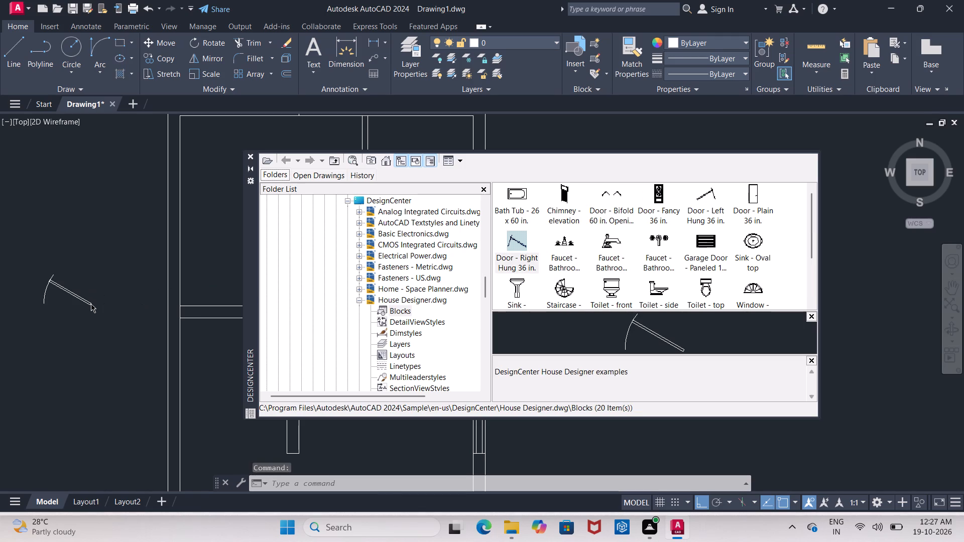
{"action": "left_click_drag", "start_coordinate": [696, 210], "coordinate": [369, 306]}
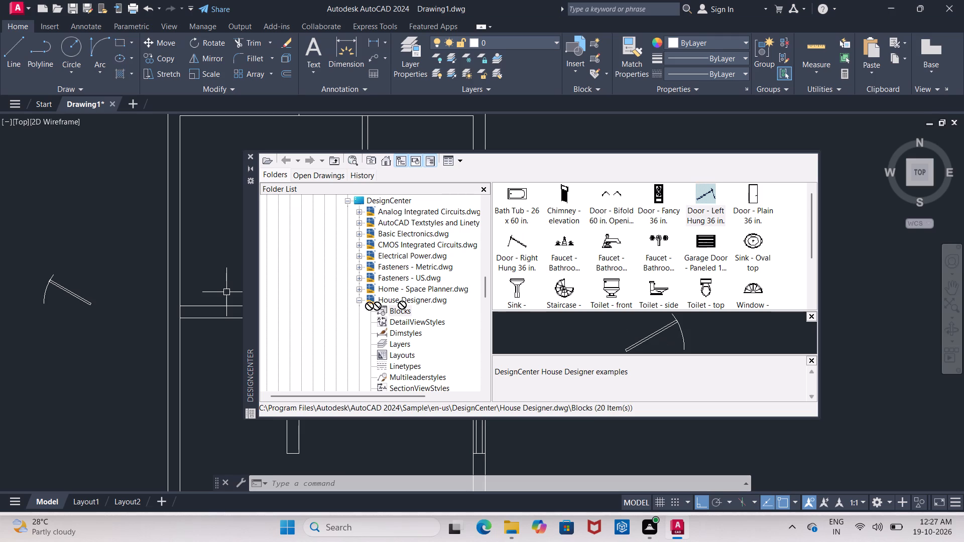
{"action": "left_click_drag", "start_coordinate": [369, 306], "coordinate": [107, 217]}
{"action": "left_click_drag", "start_coordinate": [82, 203], "coordinate": [68, 195]}
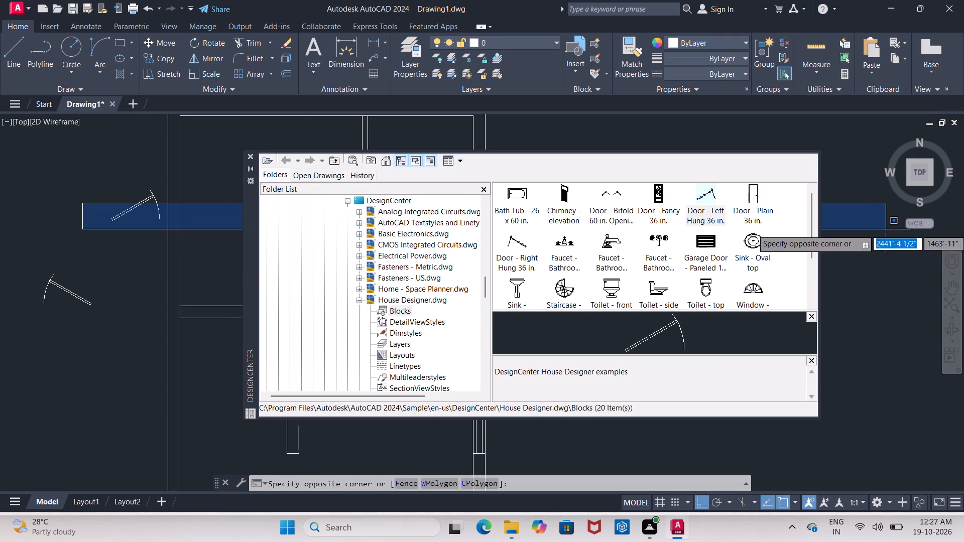
{"action": "key", "text": "Escape"}
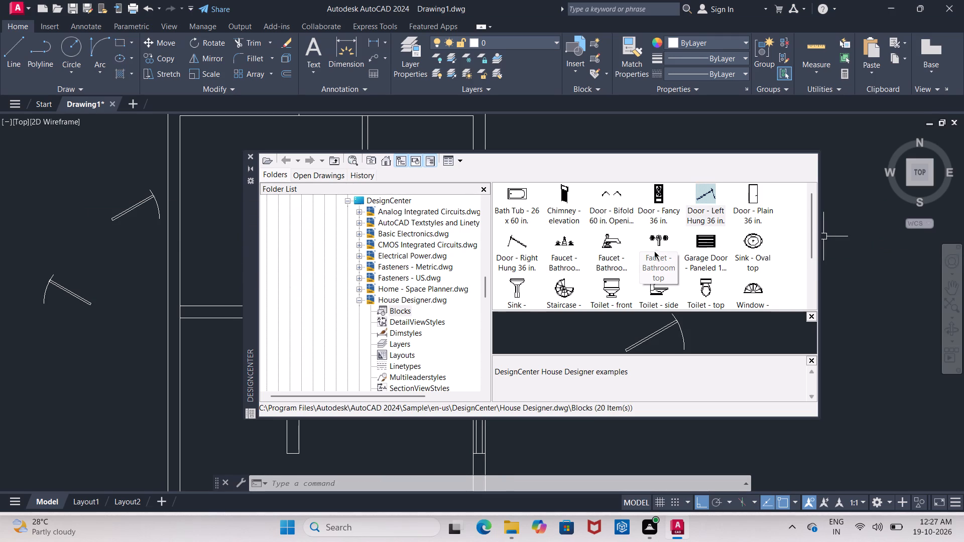
{"action": "left_click", "coordinate": [613, 195]}
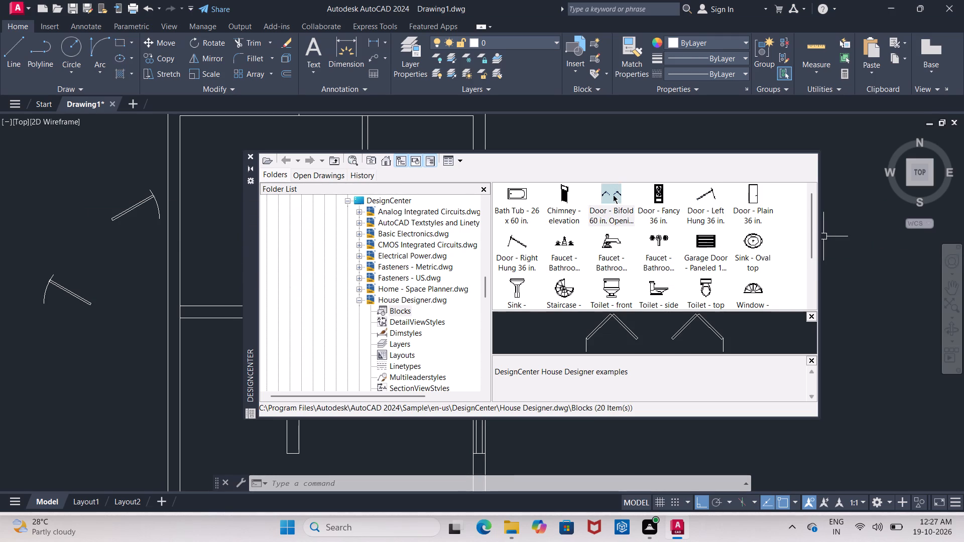
{"action": "key", "text": "Escape"}
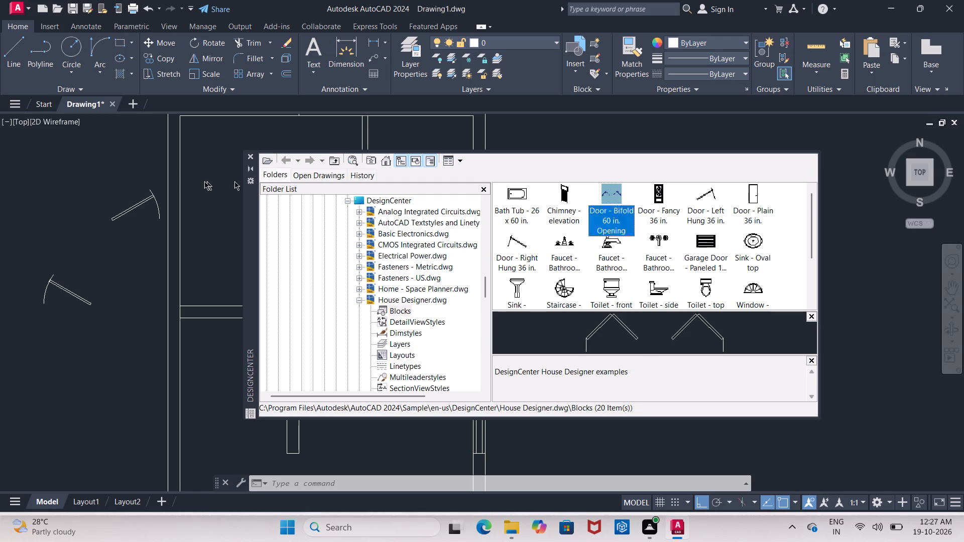
{"action": "left_click", "coordinate": [252, 157]}
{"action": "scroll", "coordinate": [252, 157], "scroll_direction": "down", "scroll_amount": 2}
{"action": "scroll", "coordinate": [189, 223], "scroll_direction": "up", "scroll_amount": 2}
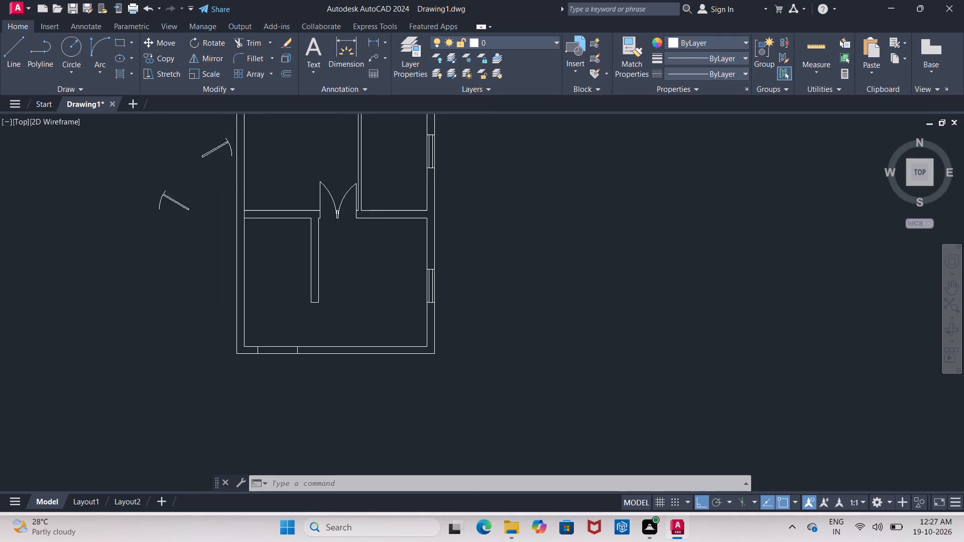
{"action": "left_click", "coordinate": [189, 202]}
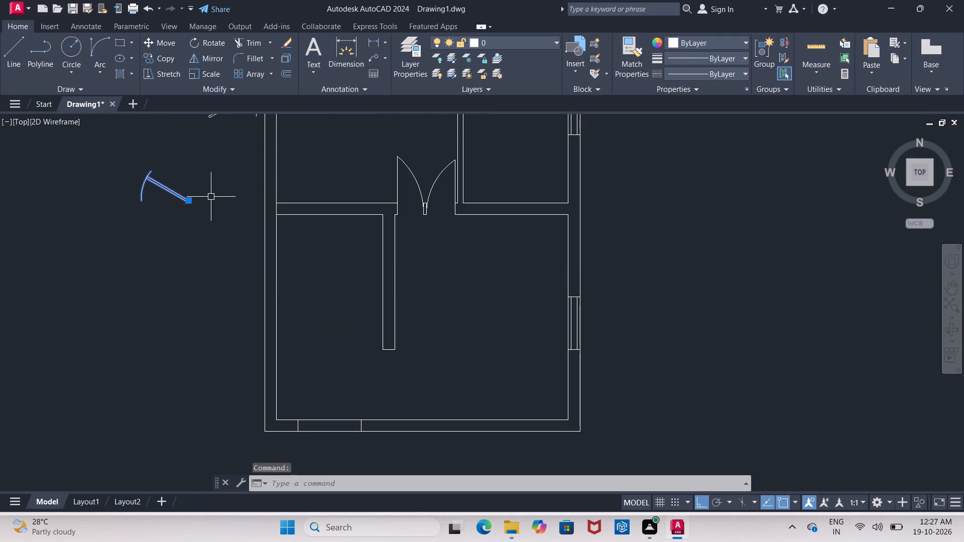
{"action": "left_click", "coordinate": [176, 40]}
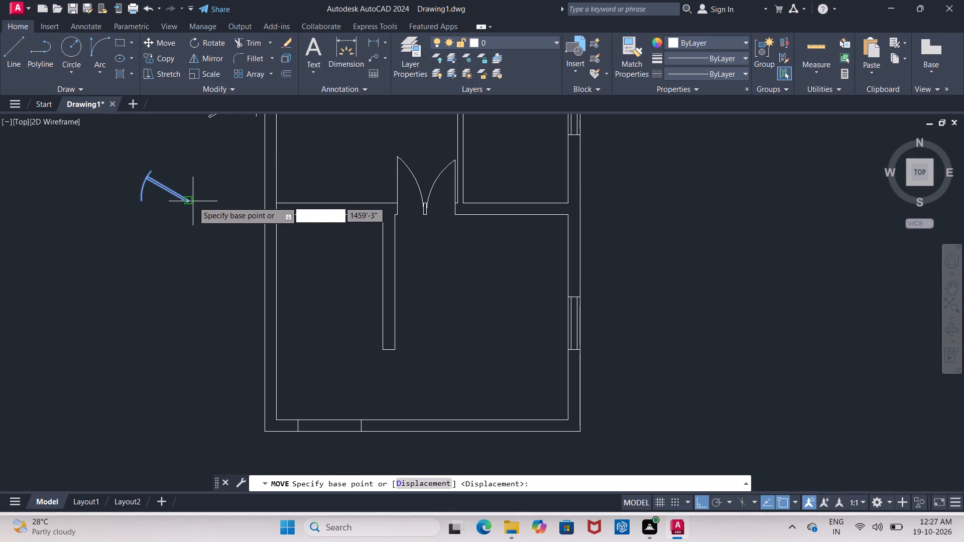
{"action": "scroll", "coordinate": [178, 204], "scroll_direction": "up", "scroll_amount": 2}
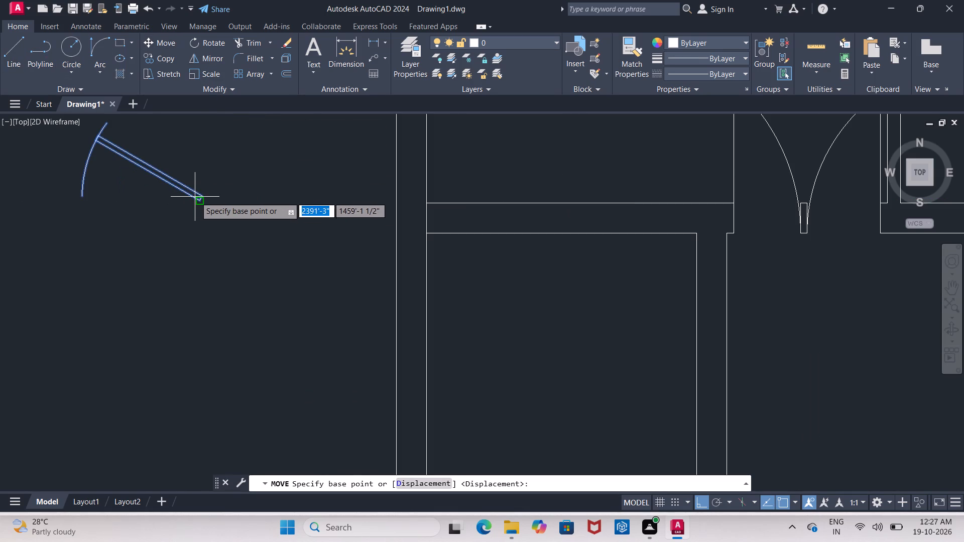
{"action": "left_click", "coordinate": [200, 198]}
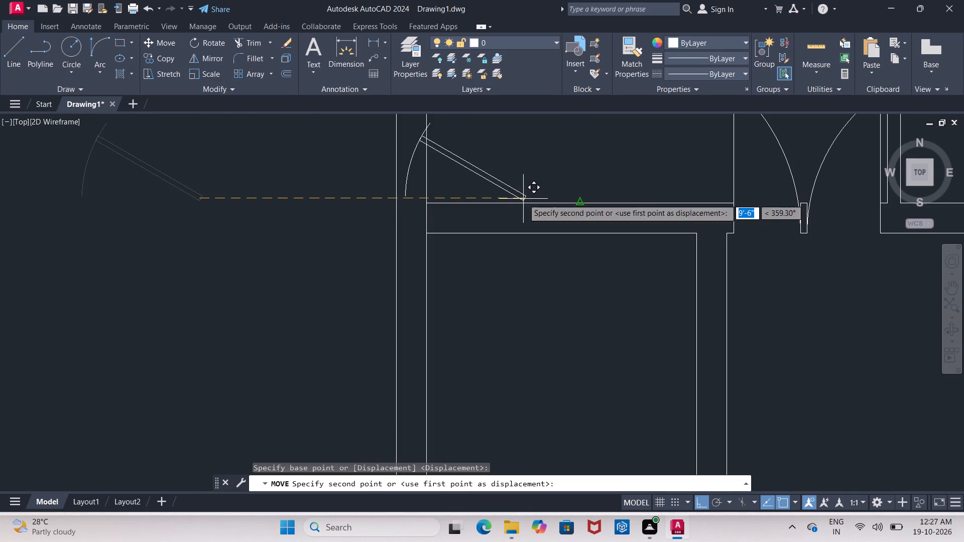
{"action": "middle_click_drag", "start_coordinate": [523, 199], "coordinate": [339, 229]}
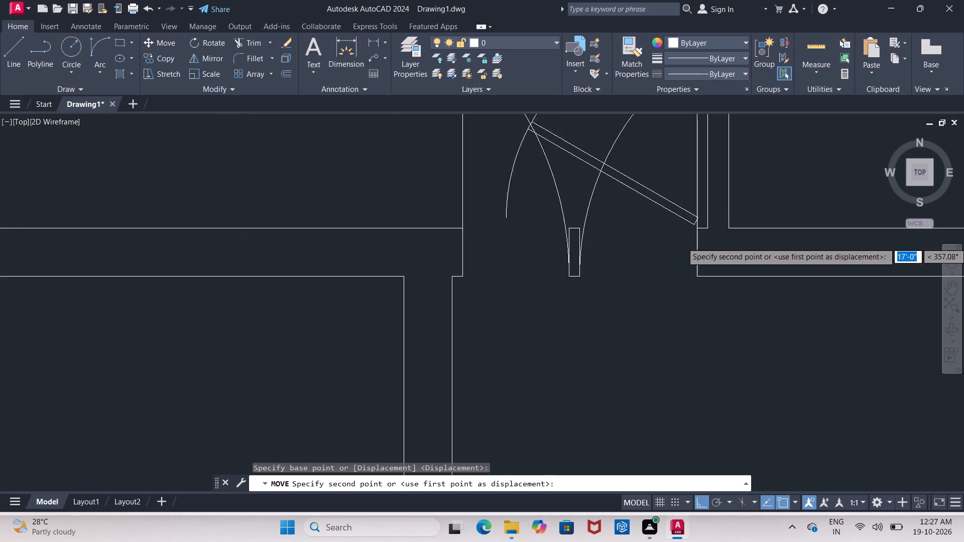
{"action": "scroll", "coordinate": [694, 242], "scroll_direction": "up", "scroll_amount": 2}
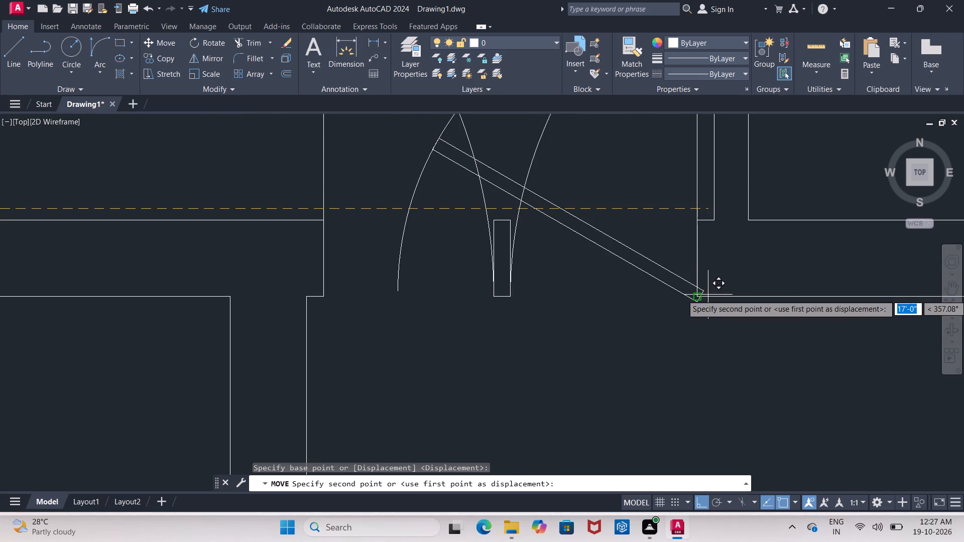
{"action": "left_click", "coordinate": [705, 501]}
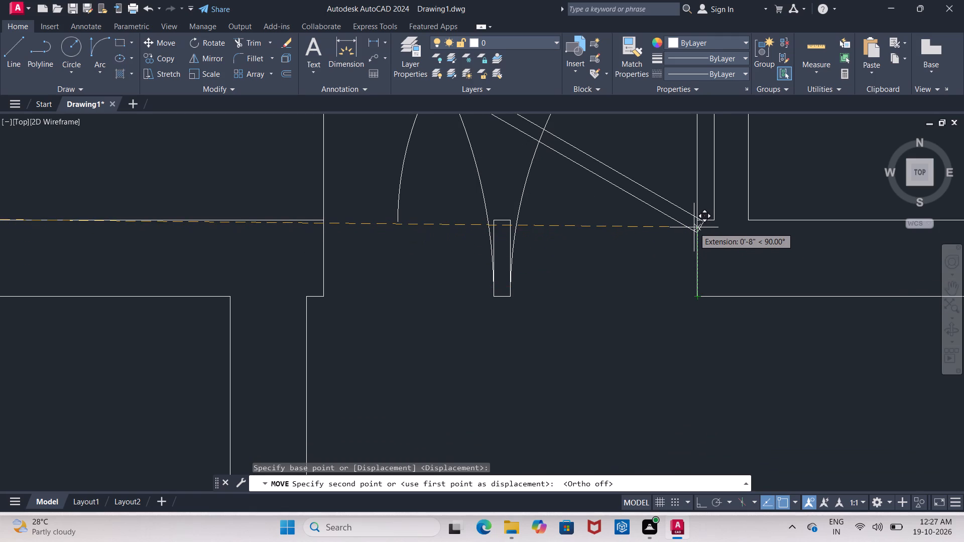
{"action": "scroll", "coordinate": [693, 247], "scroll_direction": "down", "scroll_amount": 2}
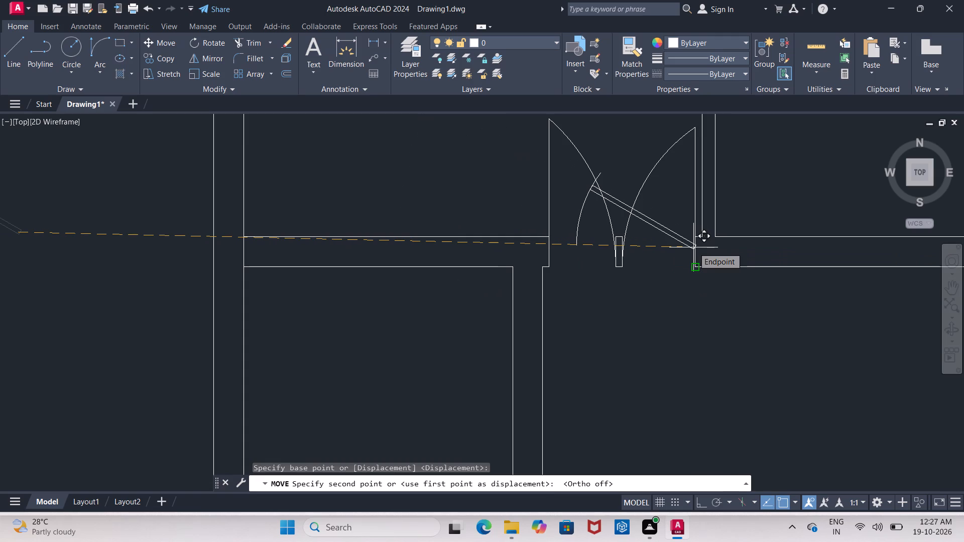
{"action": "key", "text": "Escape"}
Erase the right-hung door block outside the plan's left wall.
{"action": "scroll", "coordinate": [696, 254], "scroll_direction": "down", "scroll_amount": 1}
{"action": "middle_click_drag", "start_coordinate": [696, 255], "coordinate": [508, 328]}
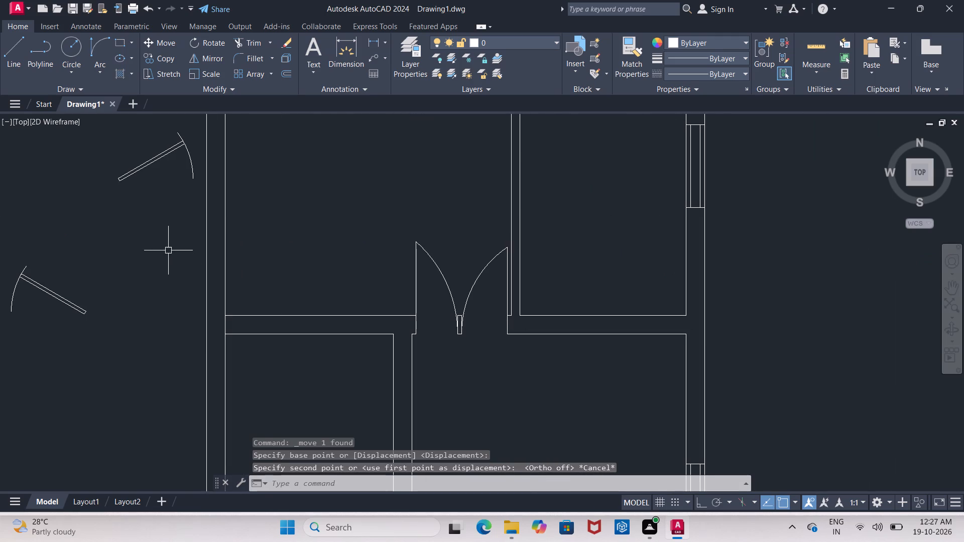
{"action": "middle_click_drag", "start_coordinate": [168, 250], "coordinate": [345, 259]}
{"action": "left_click_drag", "start_coordinate": [146, 265], "coordinate": [161, 266]}
{"action": "left_click", "coordinate": [268, 324]}
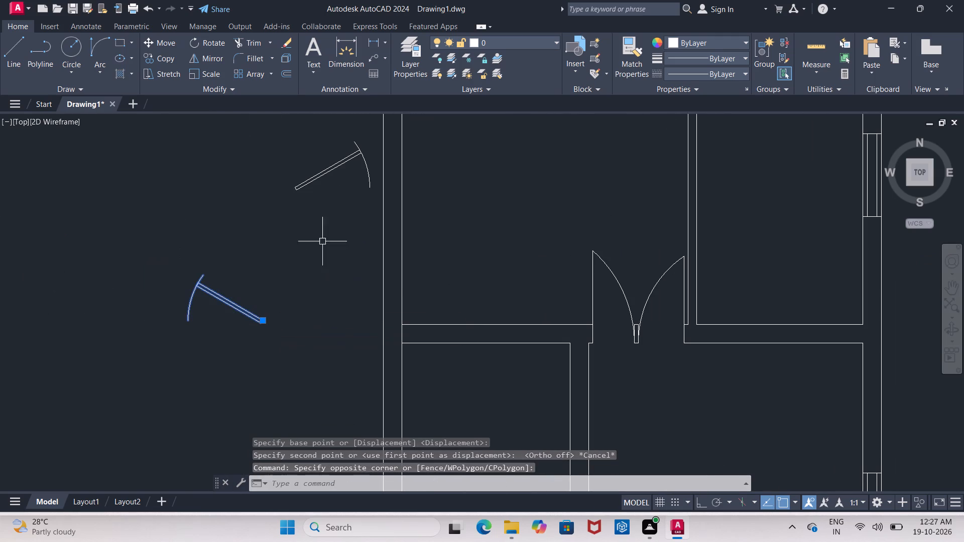
{"action": "left_click", "coordinate": [263, 143]}
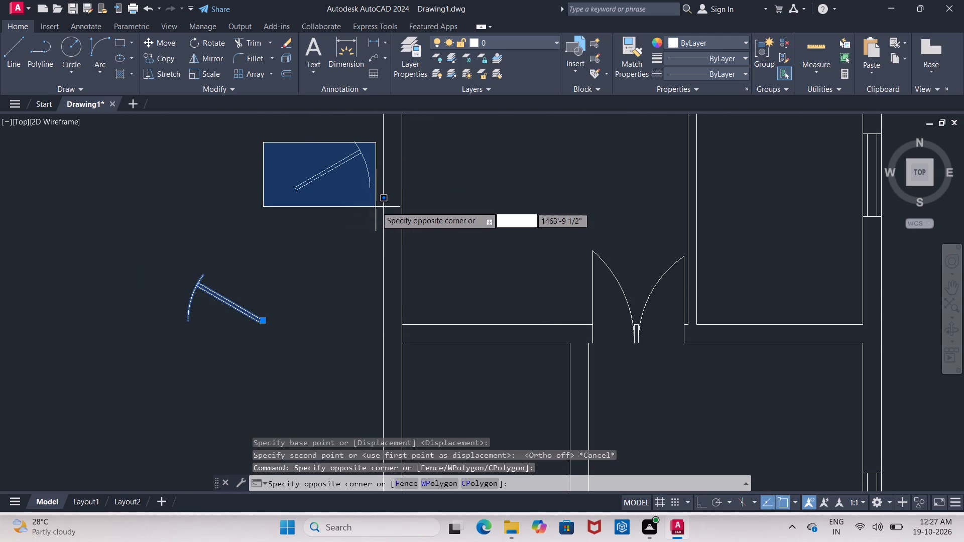
{"action": "left_click", "coordinate": [376, 206]}
{"action": "key", "text": "Delete"}
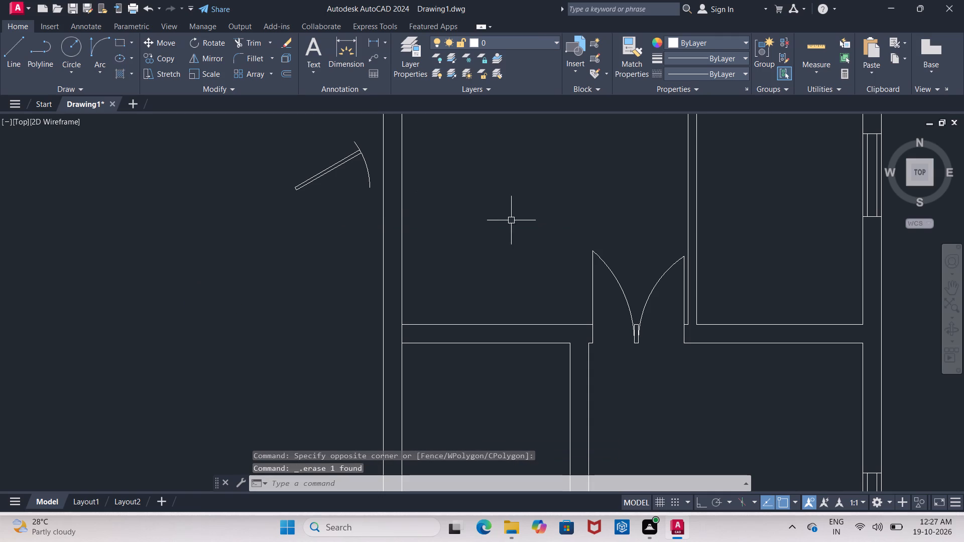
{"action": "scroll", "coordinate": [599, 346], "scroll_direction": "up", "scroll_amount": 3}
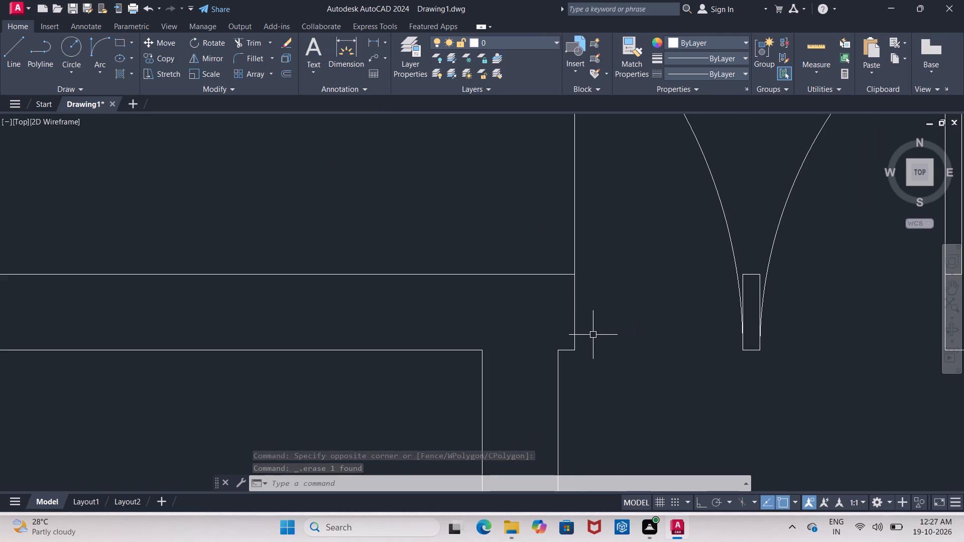
Trim away the two vertical door leaf lines above the opening's left and right jambs, leaving both swing arcs.
{"action": "middle_click_drag", "start_coordinate": [606, 336], "coordinate": [555, 364]}
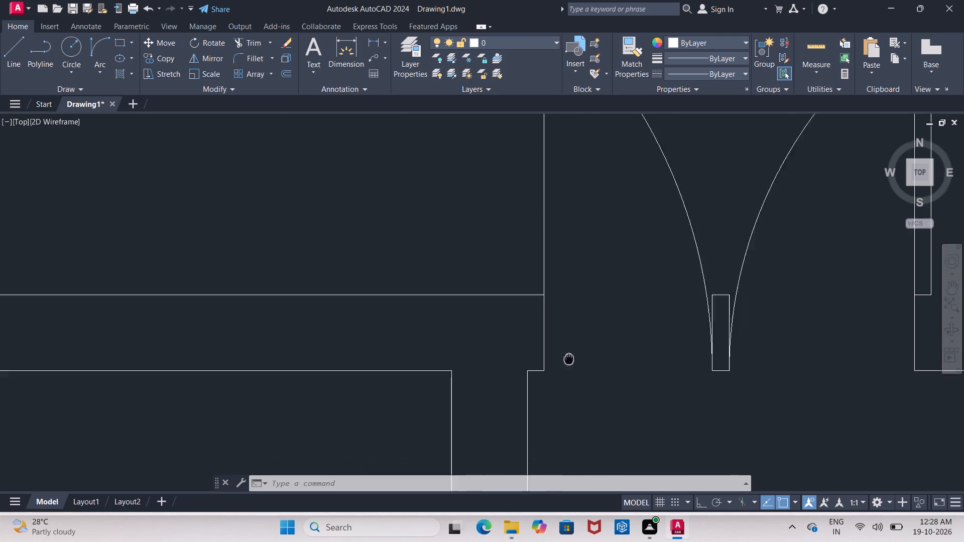
{"action": "middle_click_drag", "start_coordinate": [555, 364], "coordinate": [487, 397]}
{"action": "scroll", "coordinate": [487, 397], "scroll_direction": "down", "scroll_amount": 1}
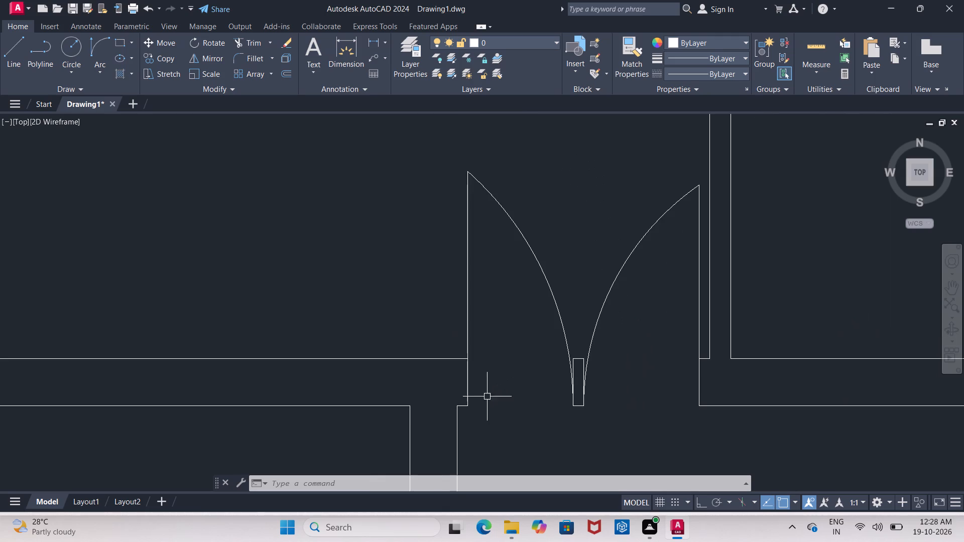
{"action": "type", "text": "TR"}
{"action": "key", "text": "space"}
{"action": "key", "text": "space"}
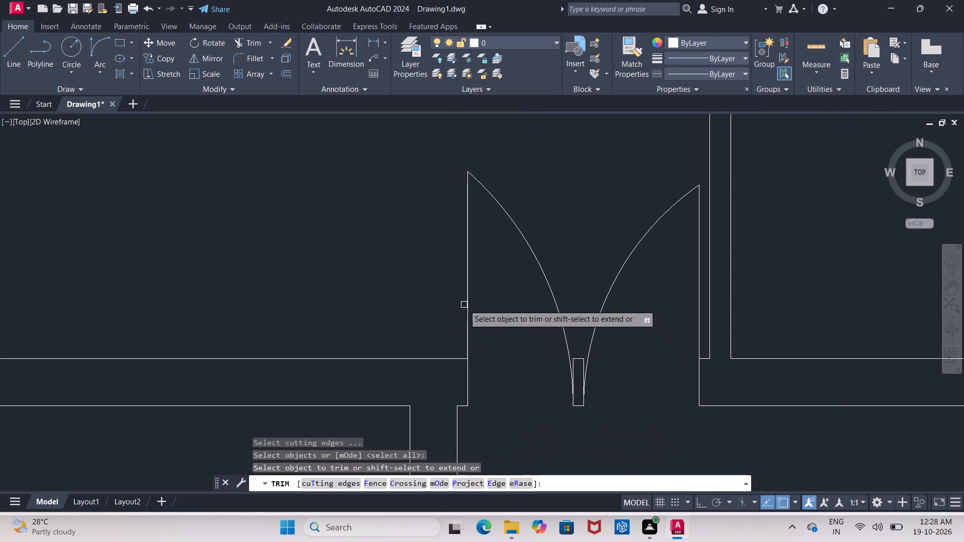
{"action": "left_click", "coordinate": [464, 305]}
{"action": "left_click", "coordinate": [469, 307]}
{"action": "middle_click_drag", "start_coordinate": [553, 391], "coordinate": [514, 400]}
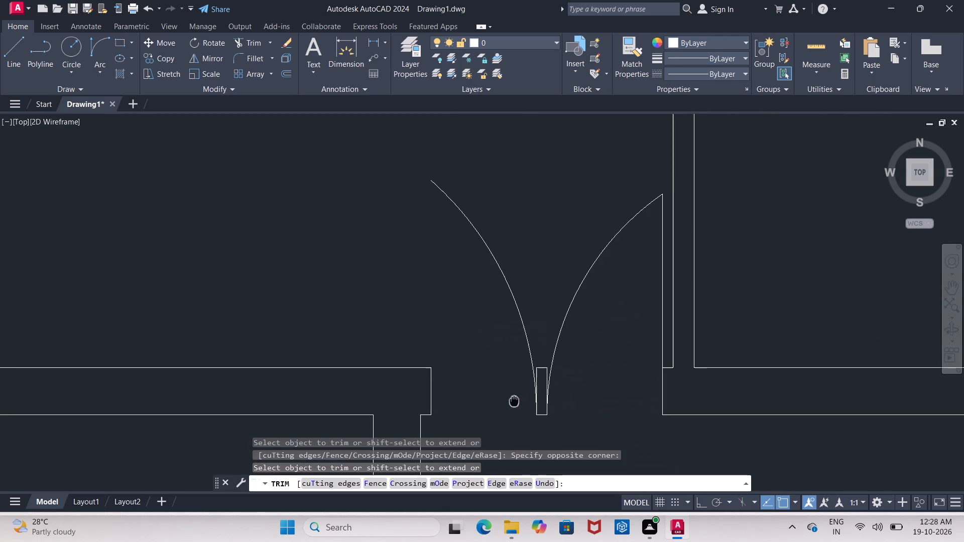
{"action": "left_click", "coordinate": [658, 287]}
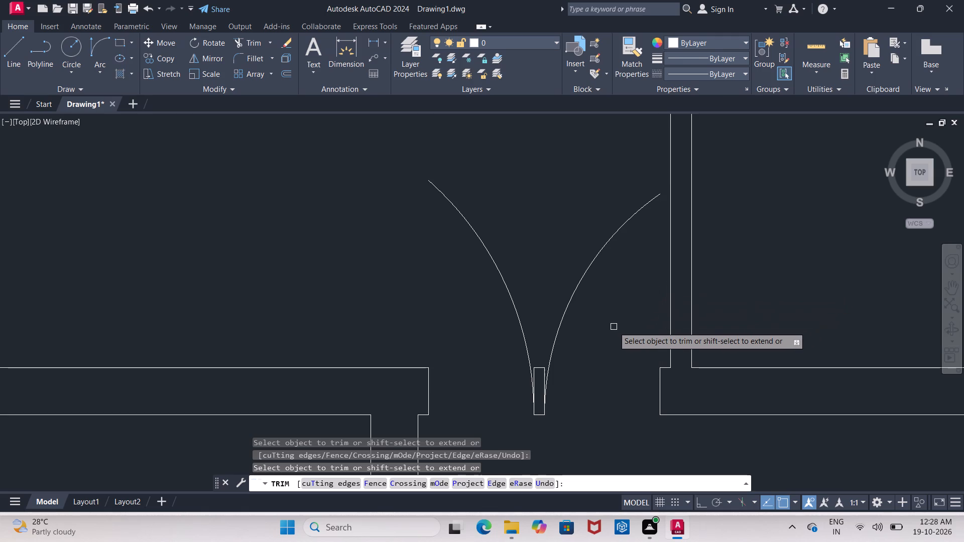
{"action": "key", "text": "Escape"}
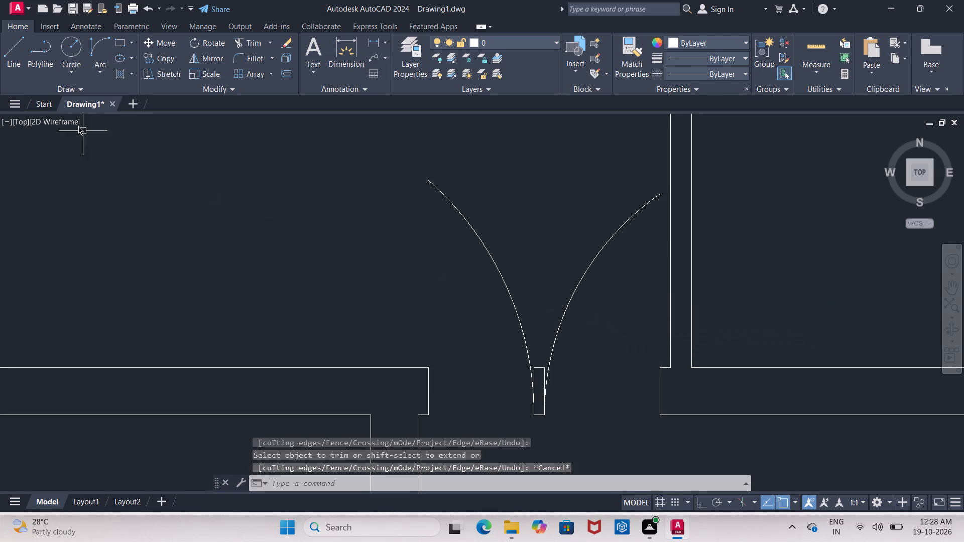
Draw a diagonal leaf line about 1'-9 1/2" long at about 46° from the left jamb's top corner to the left swing arc.
{"action": "left_click", "coordinate": [14, 59]}
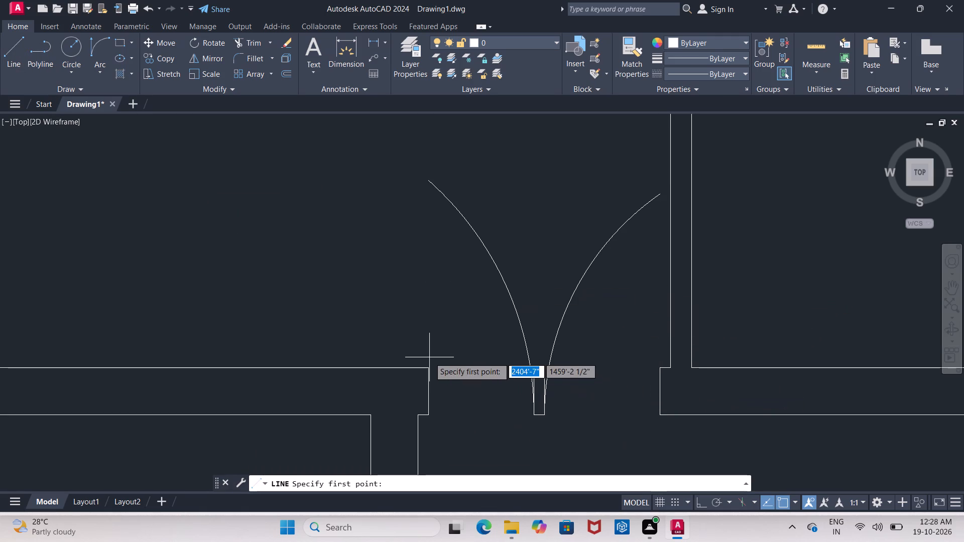
{"action": "left_click", "coordinate": [429, 366]}
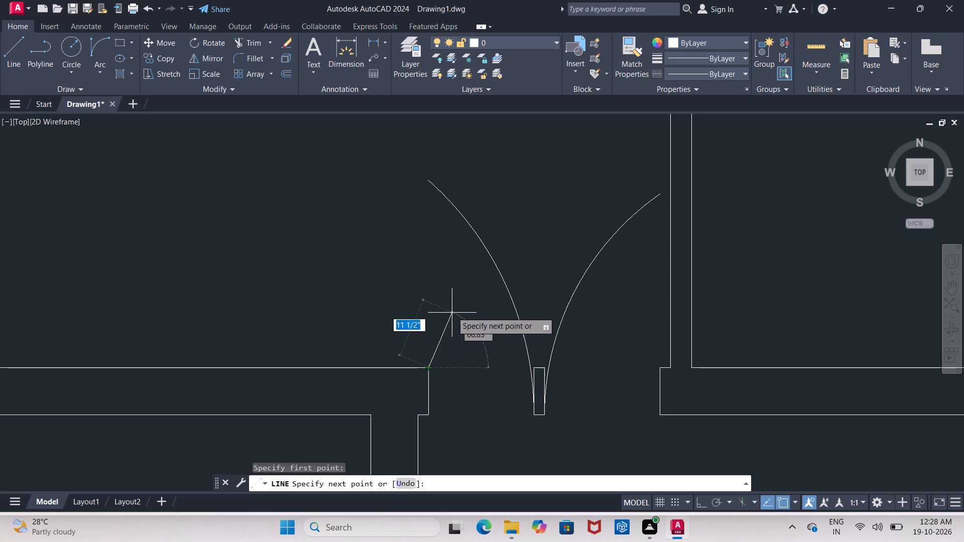
{"action": "left_click", "coordinate": [509, 290]}
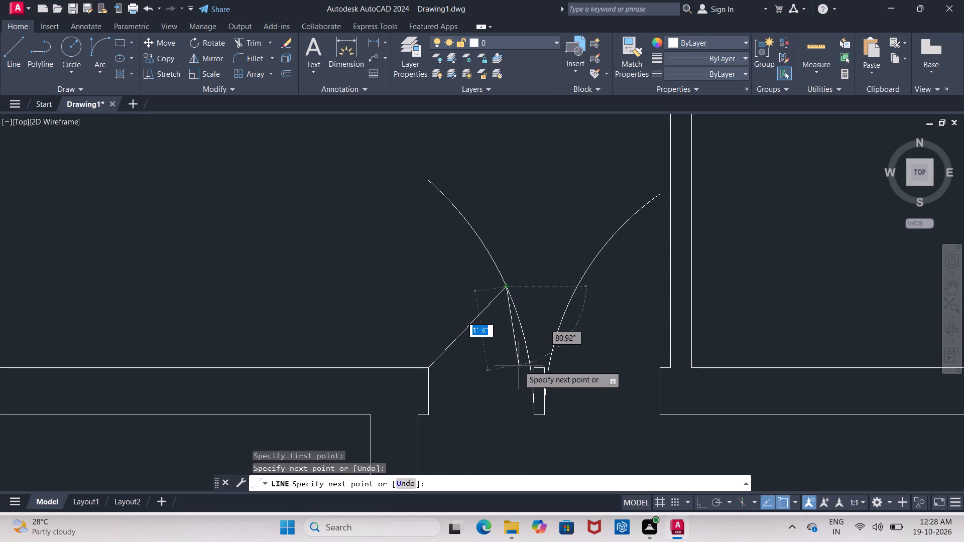
{"action": "key", "text": "Escape"}
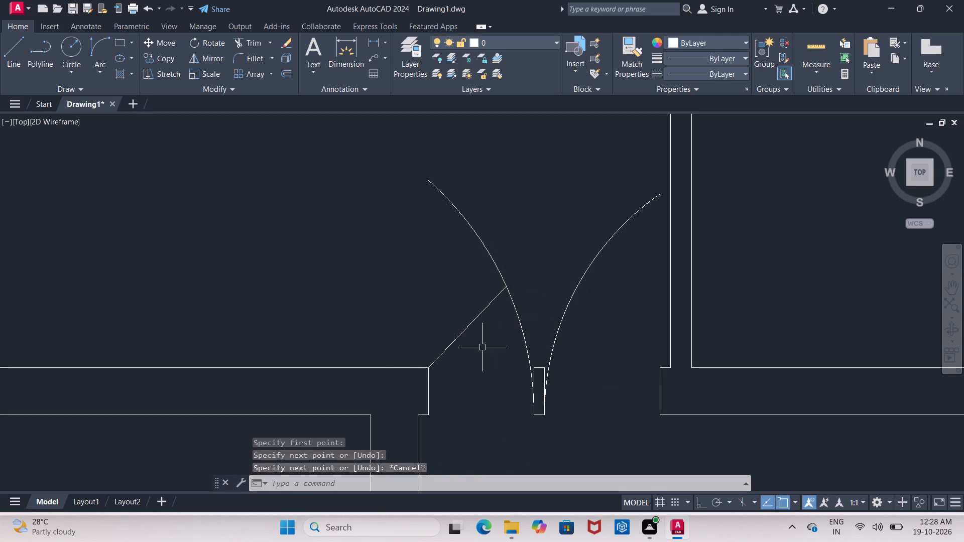
Offset the diagonal leaf line 2" toward its lower-right side.
{"action": "key", "text": "o"}
{"action": "key", "text": "Return"}
{"action": "type", "text": "2\""}
{"action": "key", "text": "Return"}
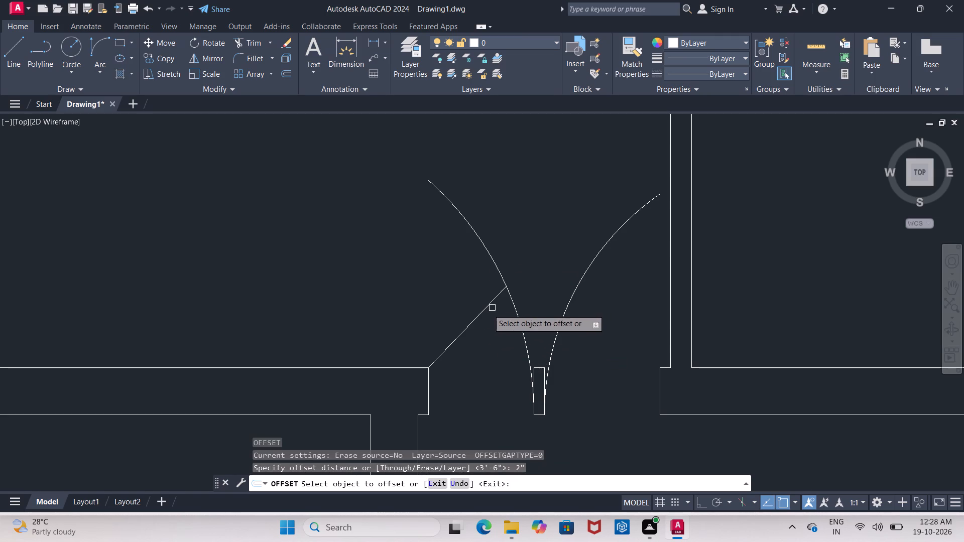
{"action": "left_click", "coordinate": [486, 310]}
{"action": "left_click", "coordinate": [486, 340]}
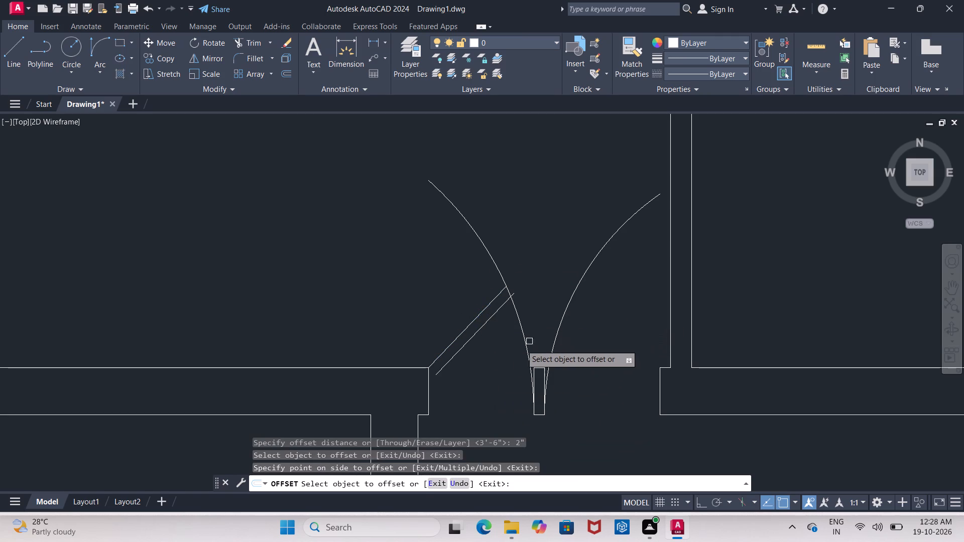
{"action": "key", "text": "Escape"}
Trim the end of the offset leaf line that projects past the left swing arc.
{"action": "type", "text": "TR"}
{"action": "key", "text": "space"}
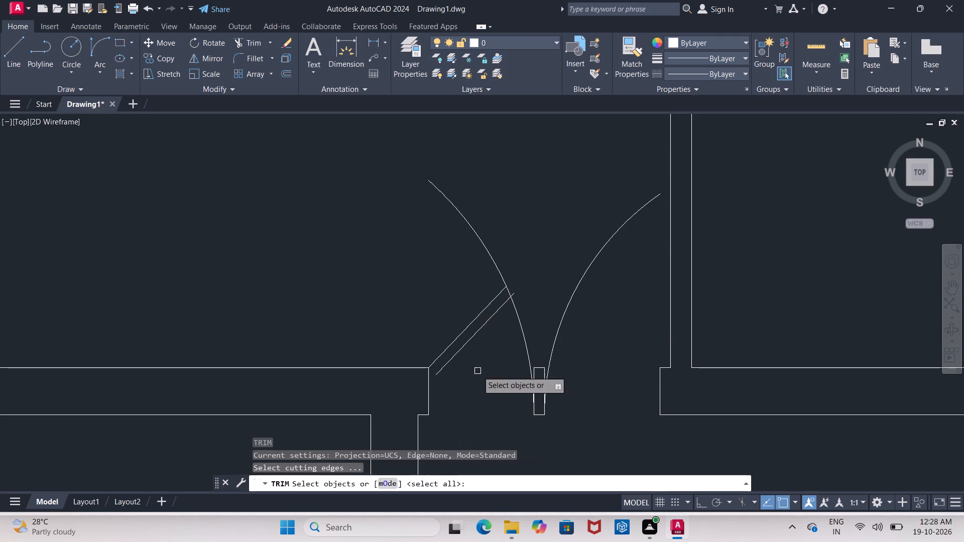
{"action": "key", "text": "space"}
{"action": "scroll", "coordinate": [532, 294], "scroll_direction": "up", "scroll_amount": 2}
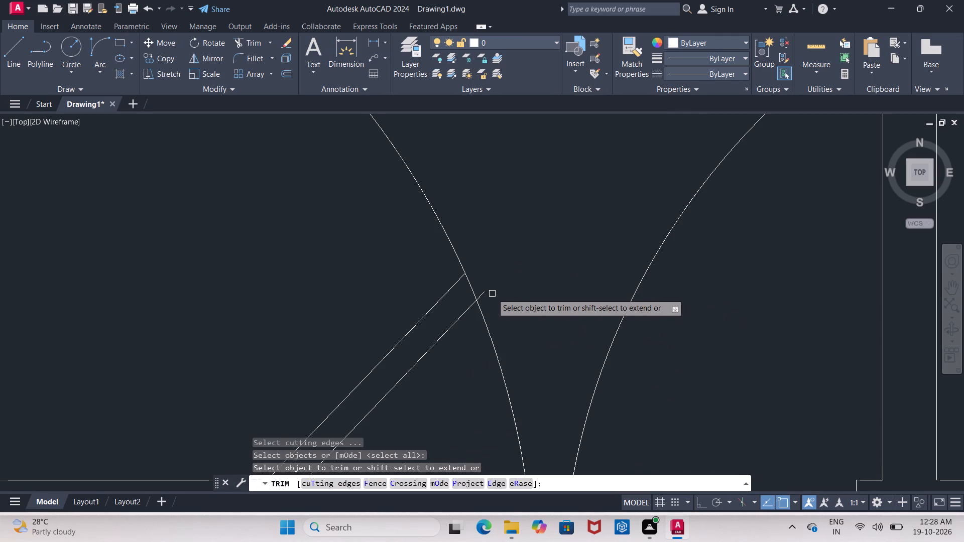
{"action": "left_click", "coordinate": [480, 295]}
{"action": "scroll", "coordinate": [437, 375], "scroll_direction": "down", "scroll_amount": 1}
{"action": "middle_click_drag", "start_coordinate": [437, 376], "coordinate": [504, 178]}
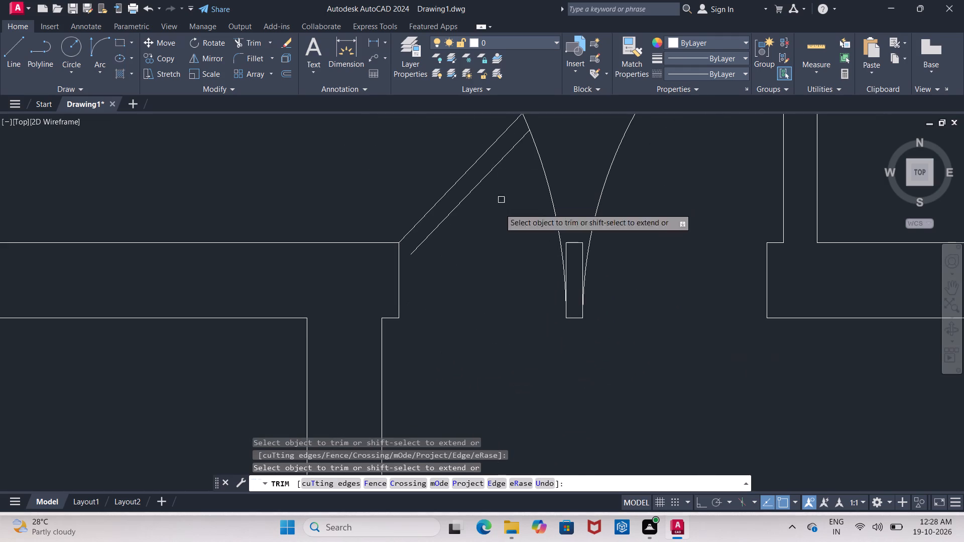
{"action": "key", "text": "space"}
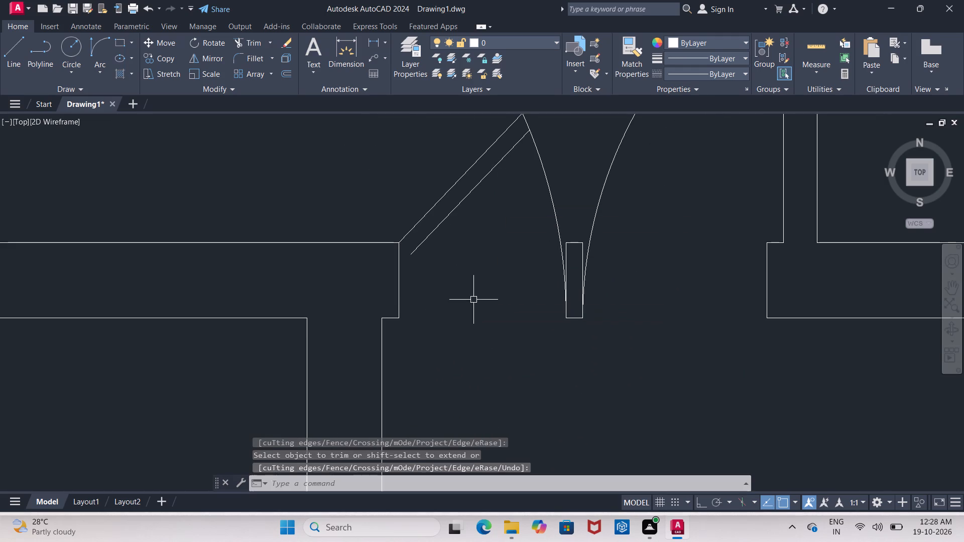
Extend the offset leaf line's lower end to the left jamb.
{"action": "scroll", "coordinate": [405, 278], "scroll_direction": "up", "scroll_amount": 2}
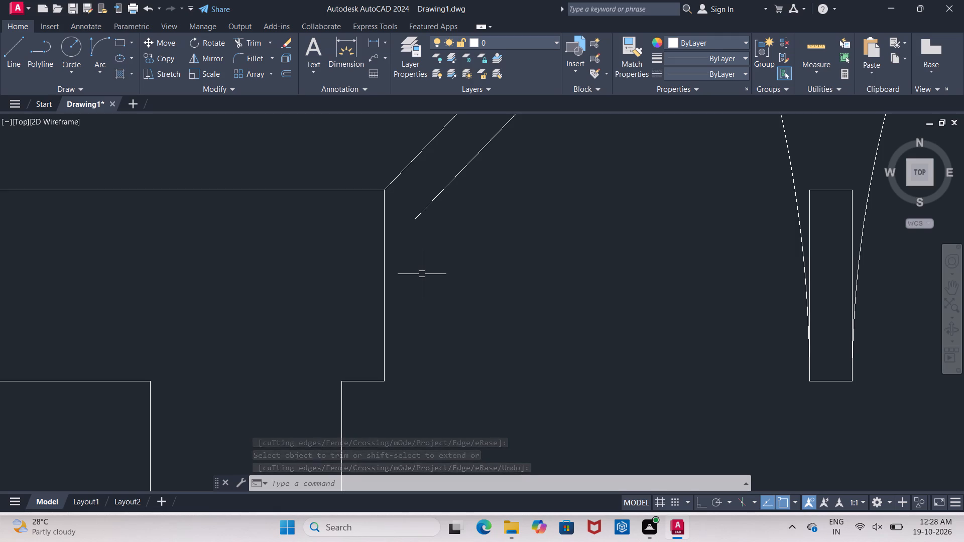
{"action": "type", "text": "EX"}
{"action": "key", "text": "space"}
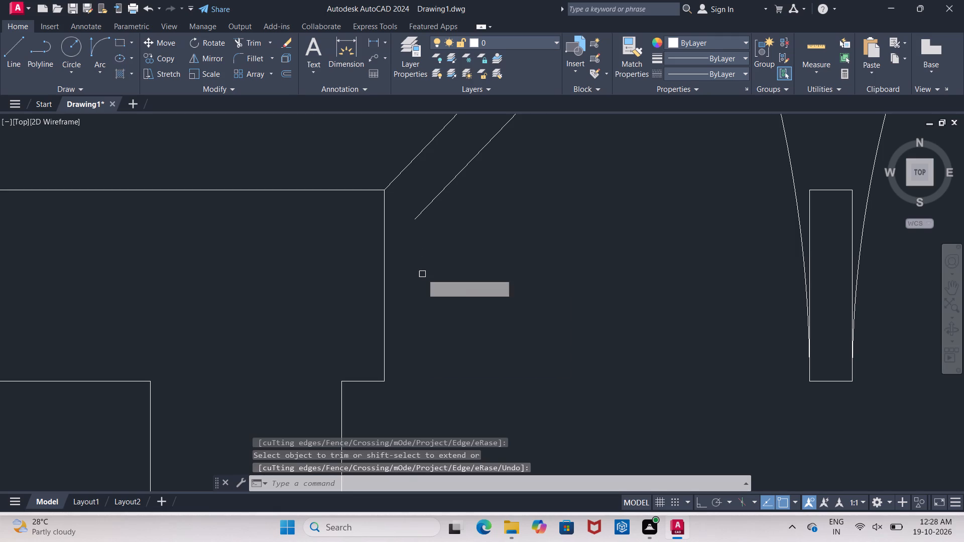
{"action": "key", "text": "space"}
{"action": "left_click", "coordinate": [426, 209]}
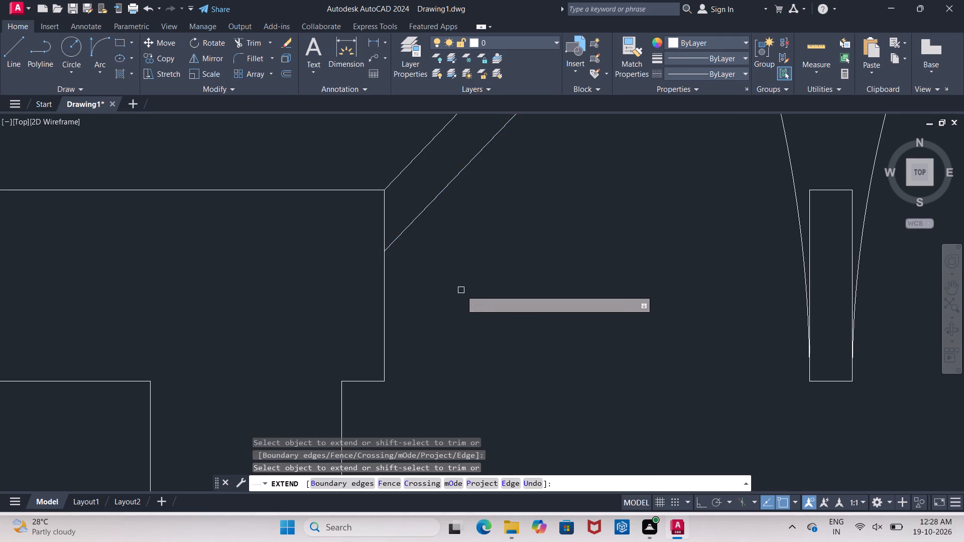
{"action": "scroll", "coordinate": [461, 290], "scroll_direction": "down", "scroll_amount": 3}
{"action": "middle_click_drag", "start_coordinate": [475, 292], "coordinate": [411, 319]}
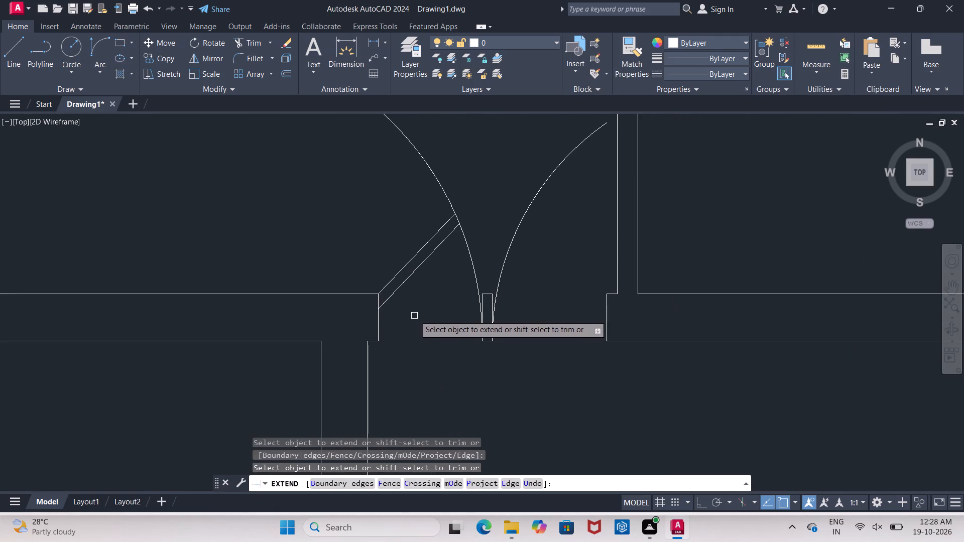
{"action": "key", "text": "Escape"}
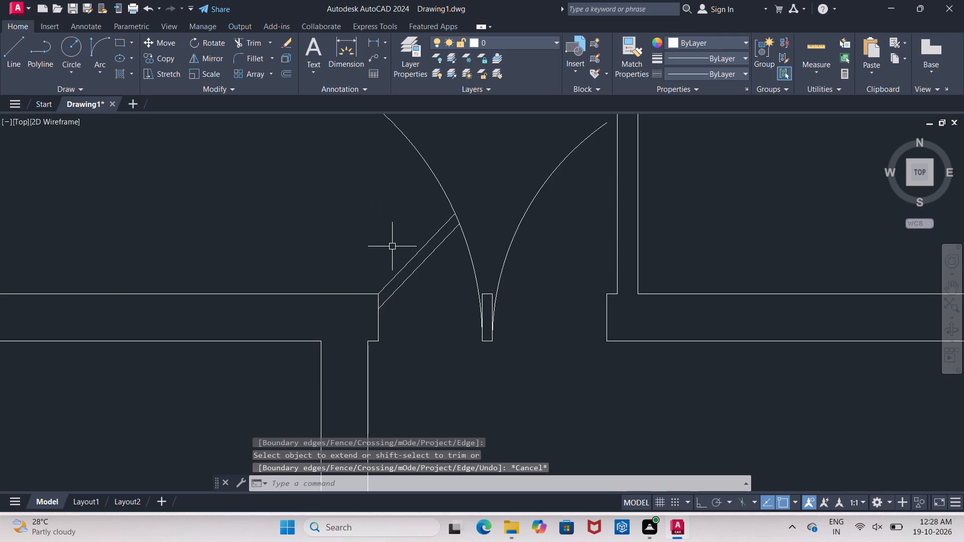
Mirror both diagonal leaf lines about a near-vertical axis through the offset line's upper end, keeping the source lines.
{"action": "left_click", "coordinate": [404, 262]}
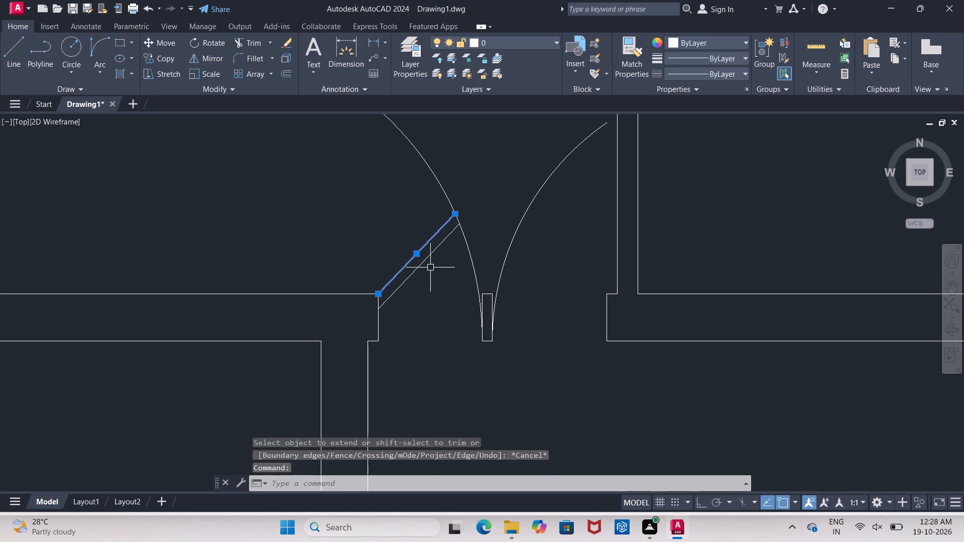
{"action": "left_click", "coordinate": [428, 265]}
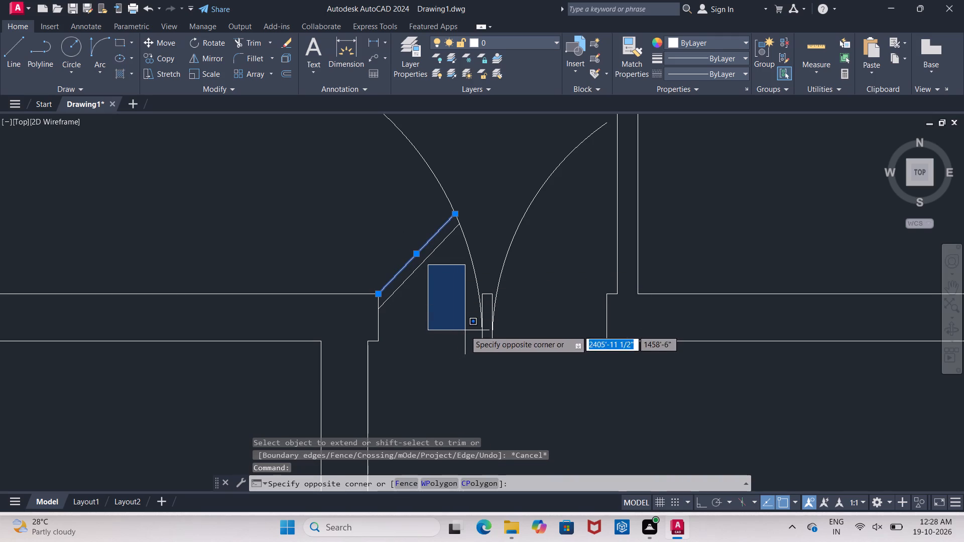
{"action": "left_click", "coordinate": [430, 312]}
{"action": "left_click", "coordinate": [415, 268]}
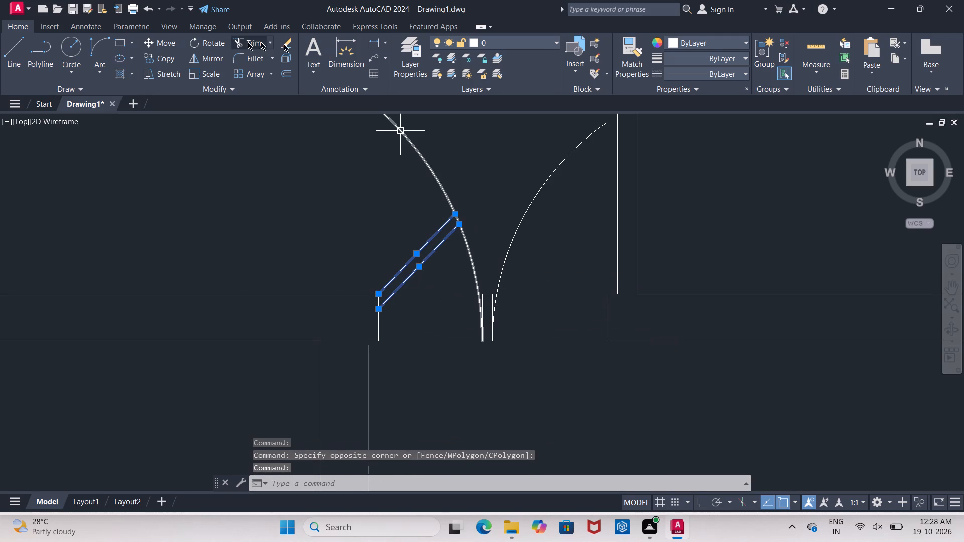
{"action": "left_click", "coordinate": [194, 63]}
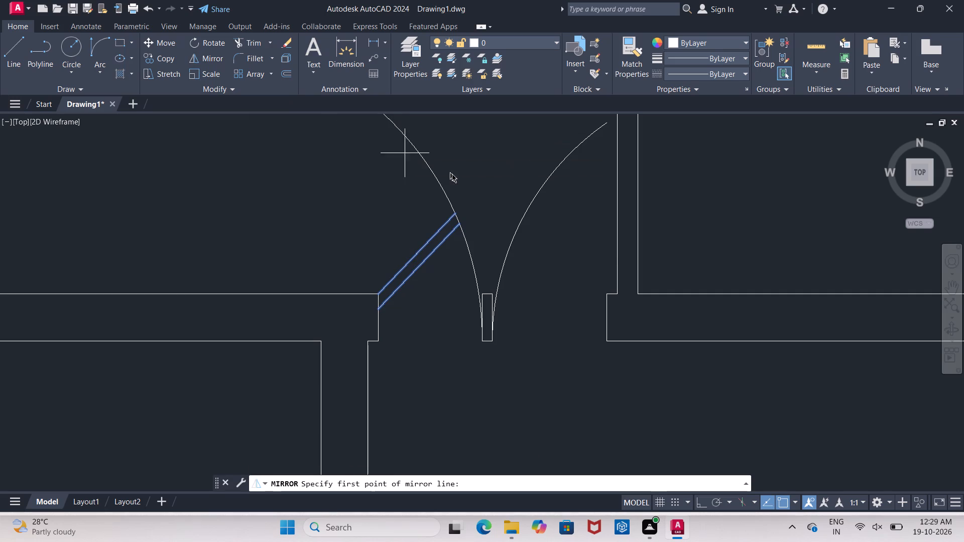
{"action": "left_click", "coordinate": [458, 223]}
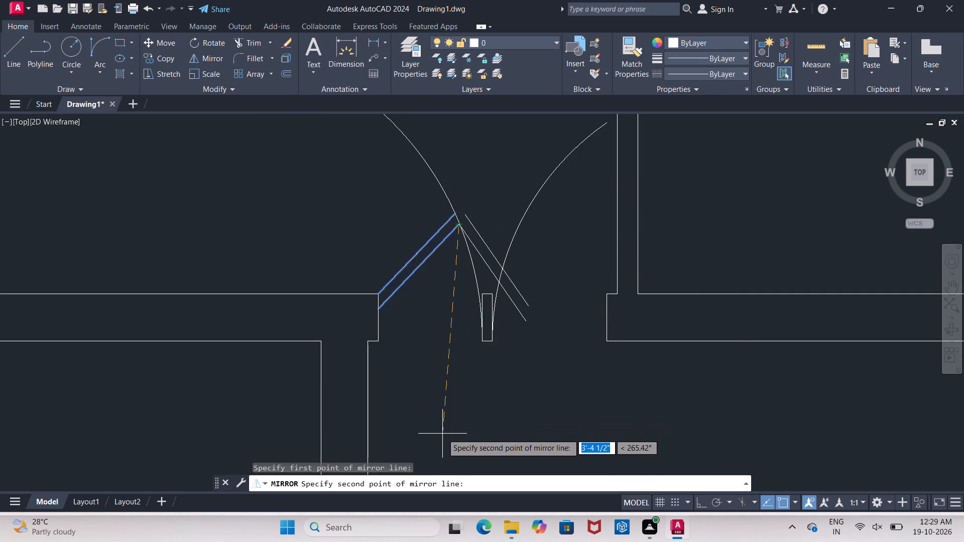
{"action": "left_click", "coordinate": [458, 431]}
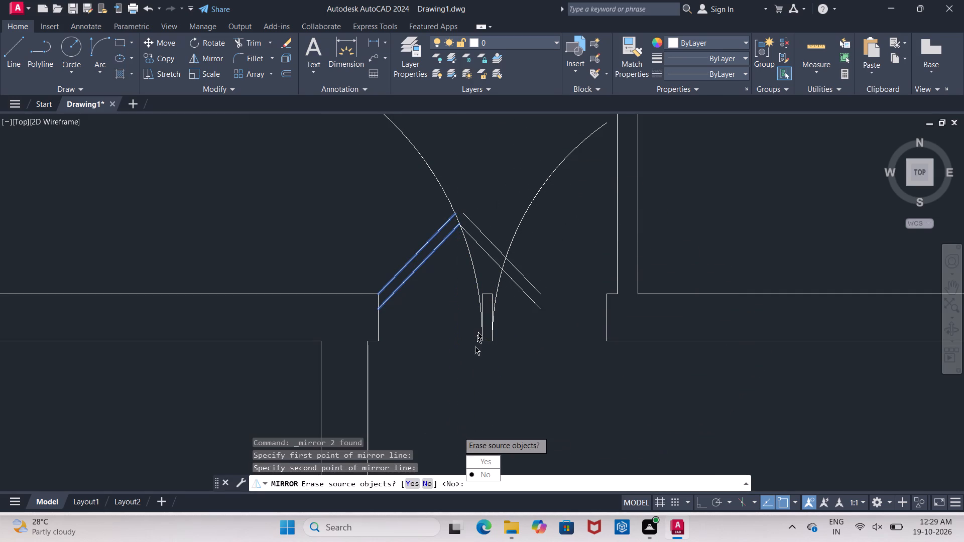
{"action": "left_click_drag", "start_coordinate": [474, 473], "coordinate": [458, 431]}
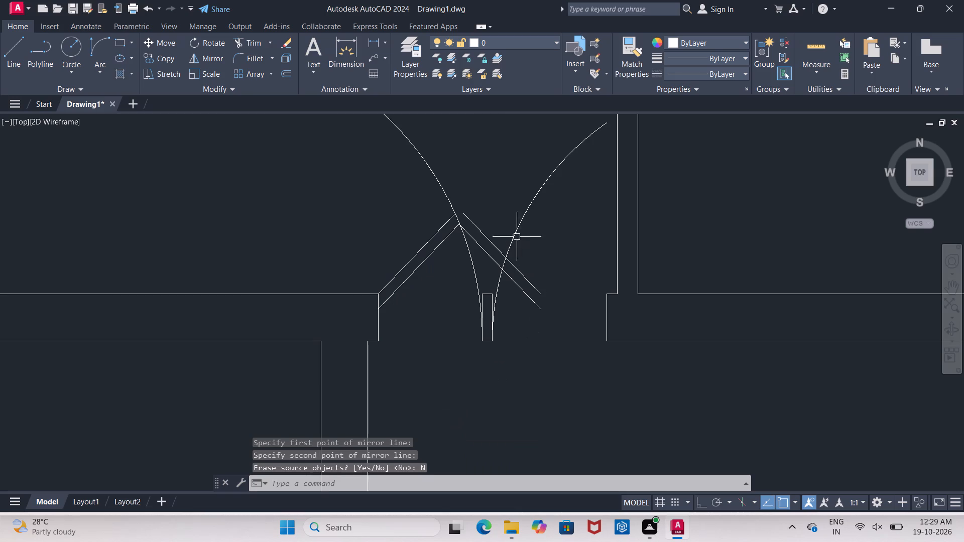
With Ortho on, move the two mirrored leaf lines horizontally from the upper line's lower end to the right jamb's top corner.
{"action": "left_click", "coordinate": [484, 234]}
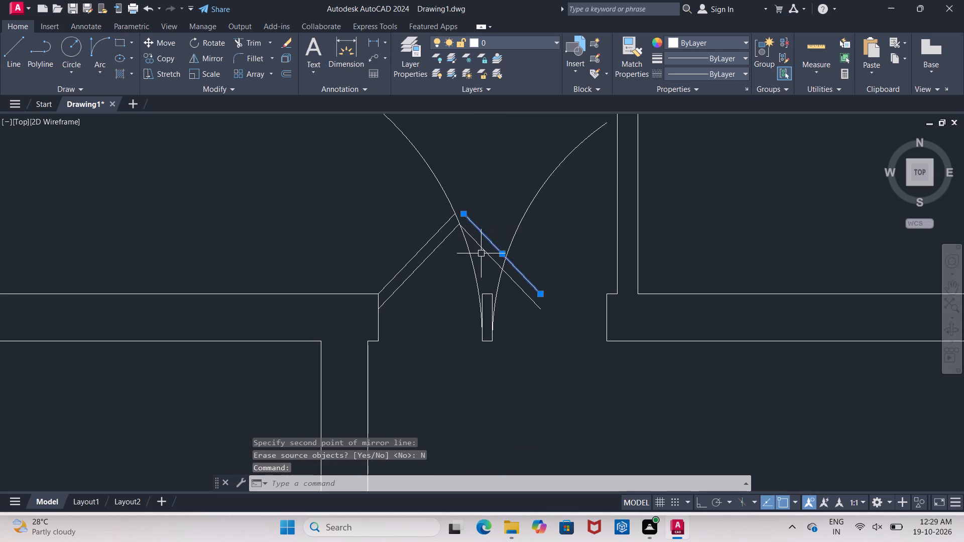
{"action": "left_click", "coordinate": [481, 252]}
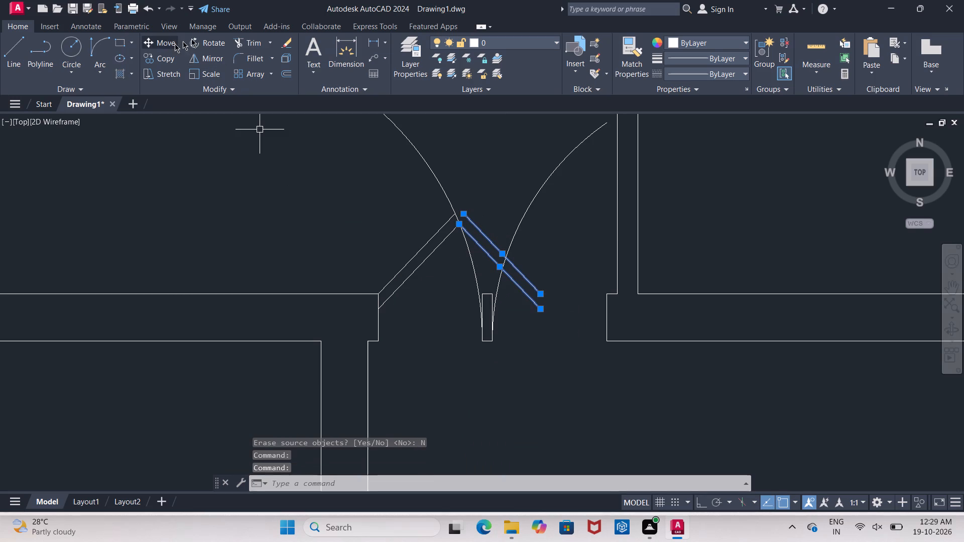
{"action": "left_click", "coordinate": [157, 44]}
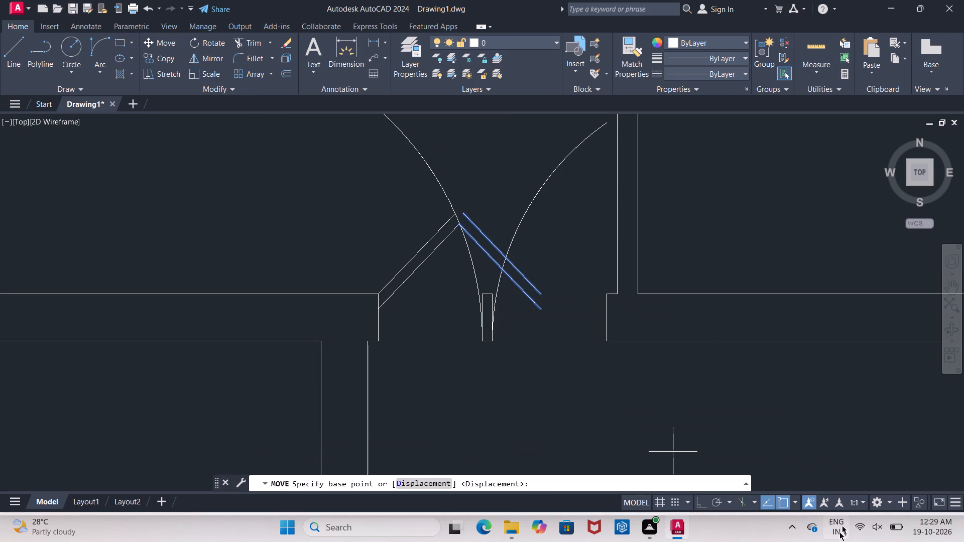
{"action": "left_click", "coordinate": [704, 502]}
{"action": "scroll", "coordinate": [541, 307], "scroll_direction": "up", "scroll_amount": 2}
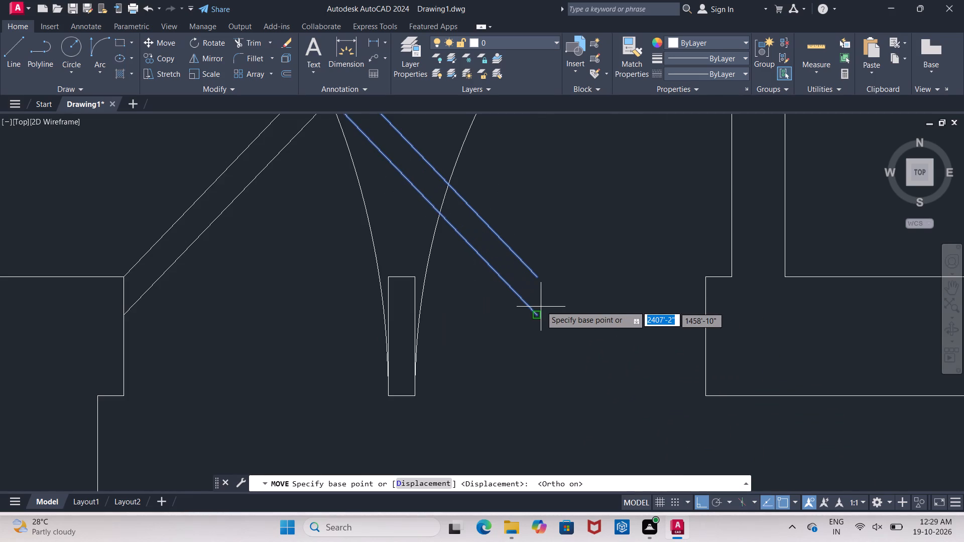
{"action": "left_click", "coordinate": [536, 275]}
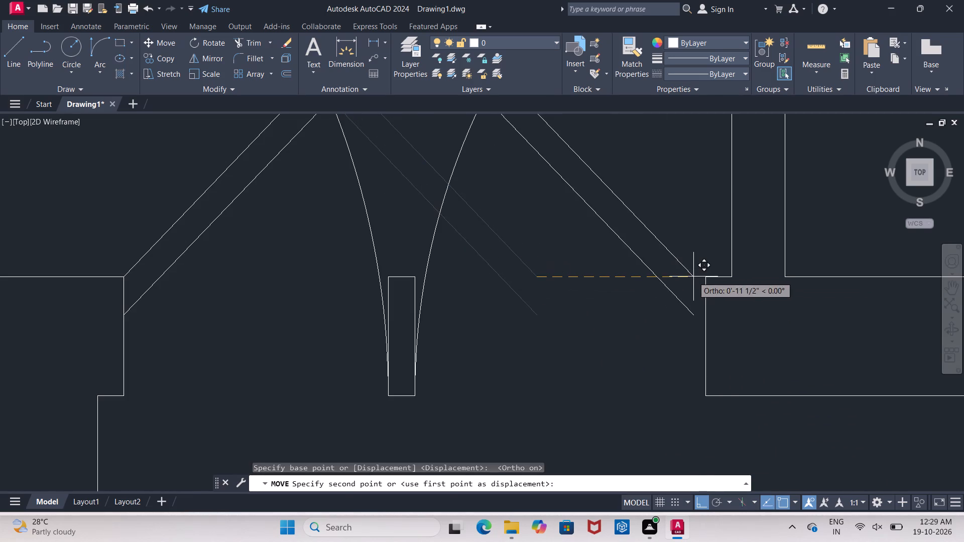
{"action": "left_click", "coordinate": [703, 279]}
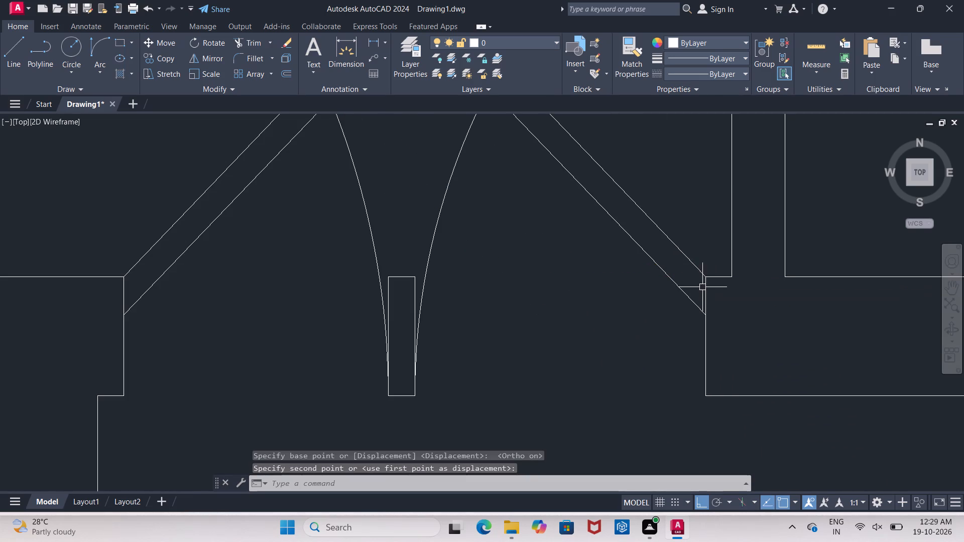
{"action": "scroll", "coordinate": [701, 296], "scroll_direction": "down", "scroll_amount": 2}
{"action": "scroll", "coordinate": [658, 212], "scroll_direction": "up", "scroll_amount": 1}
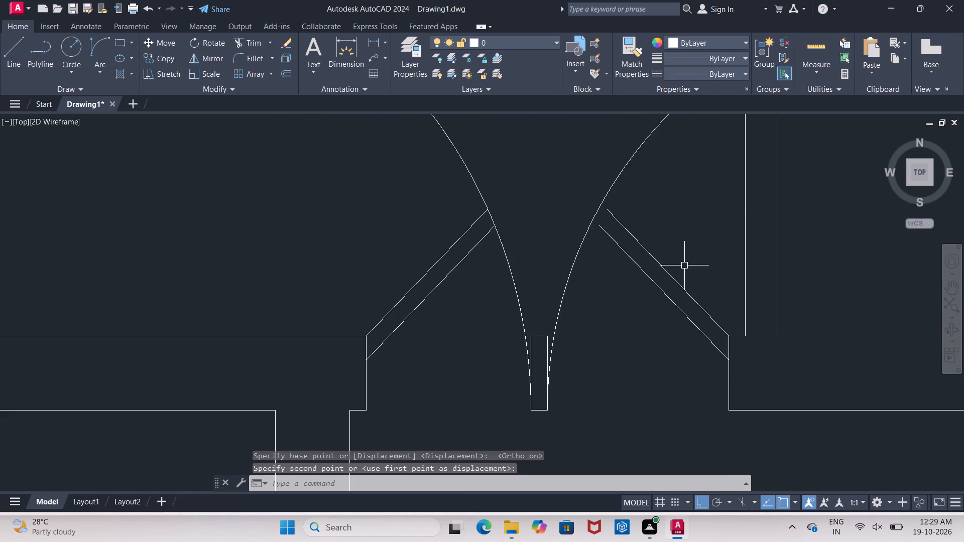
Extend the upper ends of both mirrored leaf lines to the right swing arc.
{"action": "type", "text": "EX"}
{"action": "key", "text": "space"}
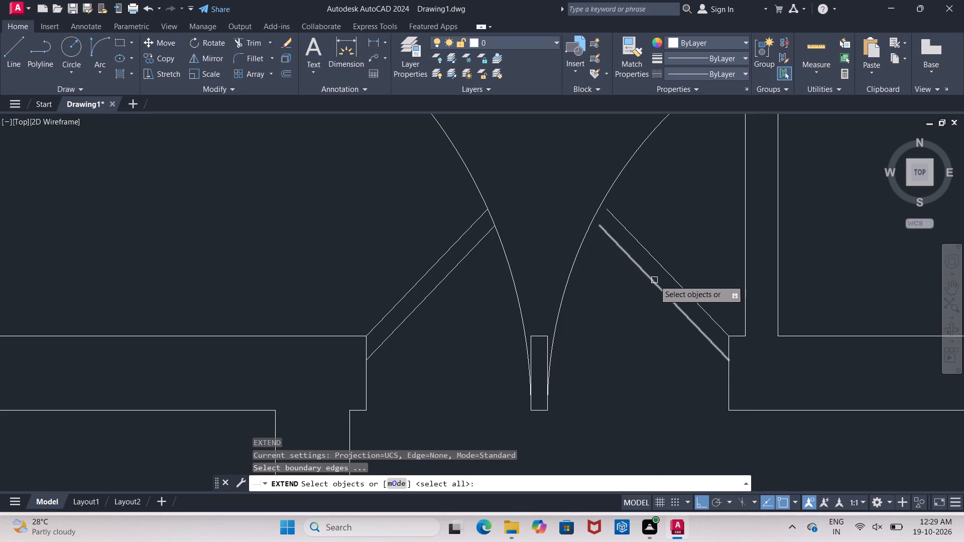
{"action": "key", "text": "space"}
{"action": "left_click", "coordinate": [654, 280]}
{"action": "left_click", "coordinate": [664, 264]}
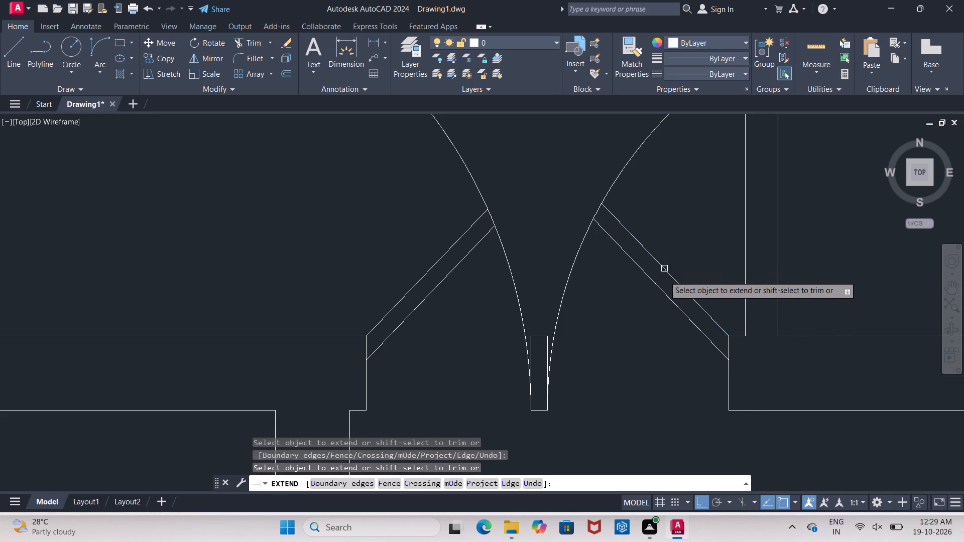
{"action": "middle_click_drag", "start_coordinate": [417, 234], "coordinate": [412, 308]}
{"action": "scroll", "coordinate": [413, 313], "scroll_direction": "down", "scroll_amount": 2}
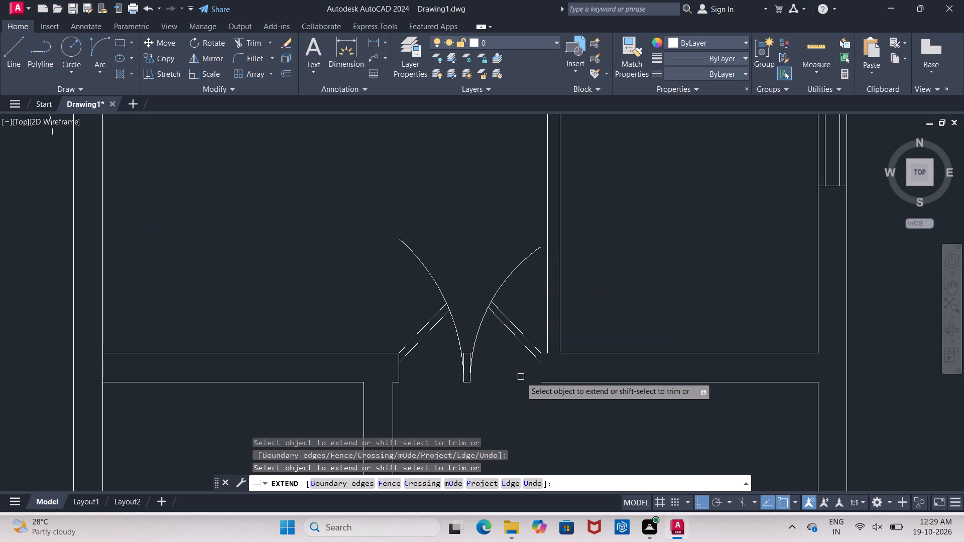
{"action": "key", "text": "Escape"}
{"action": "key", "text": "e"}
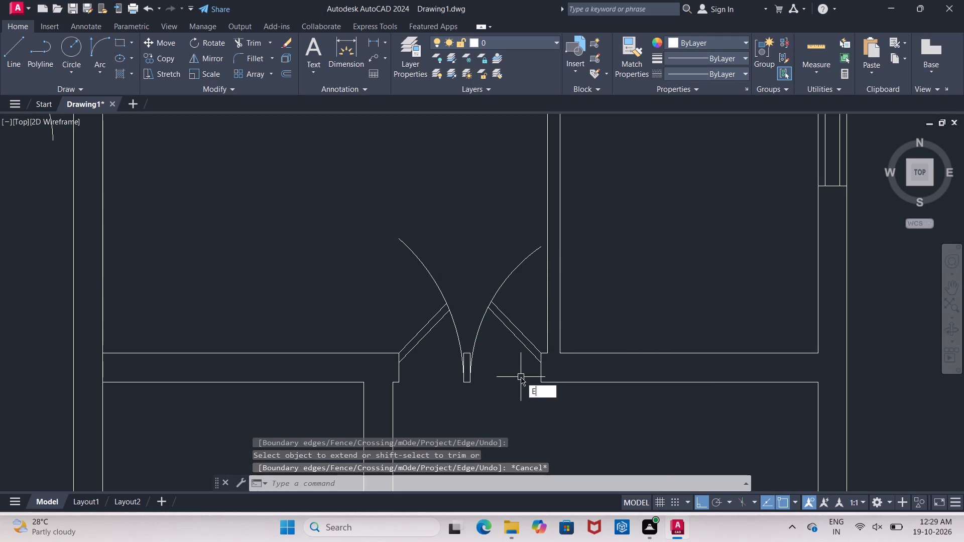
{"action": "key", "text": "Escape"}
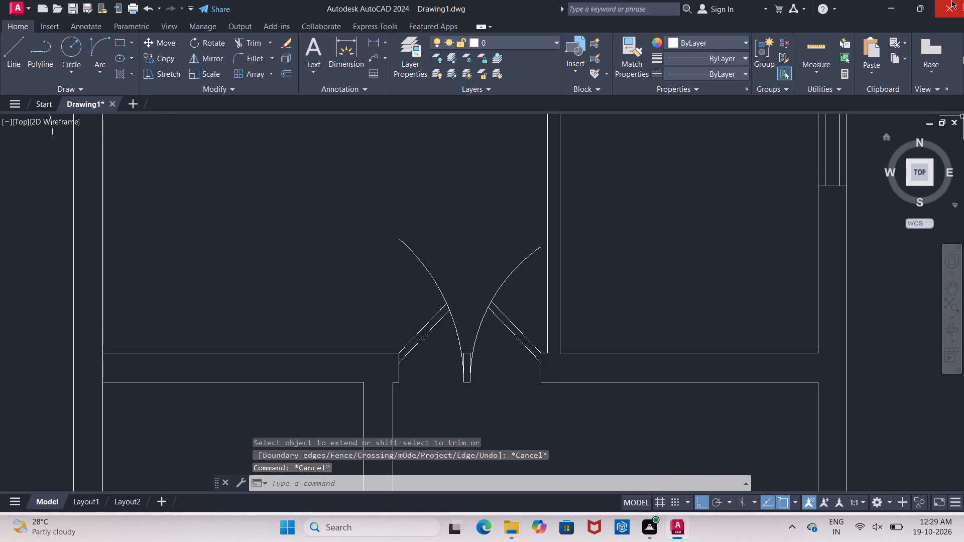
Draw a horizontal construction line from the right swing arc's upper end leftward past the left swing arc.
{"action": "left_click", "coordinate": [17, 56]}
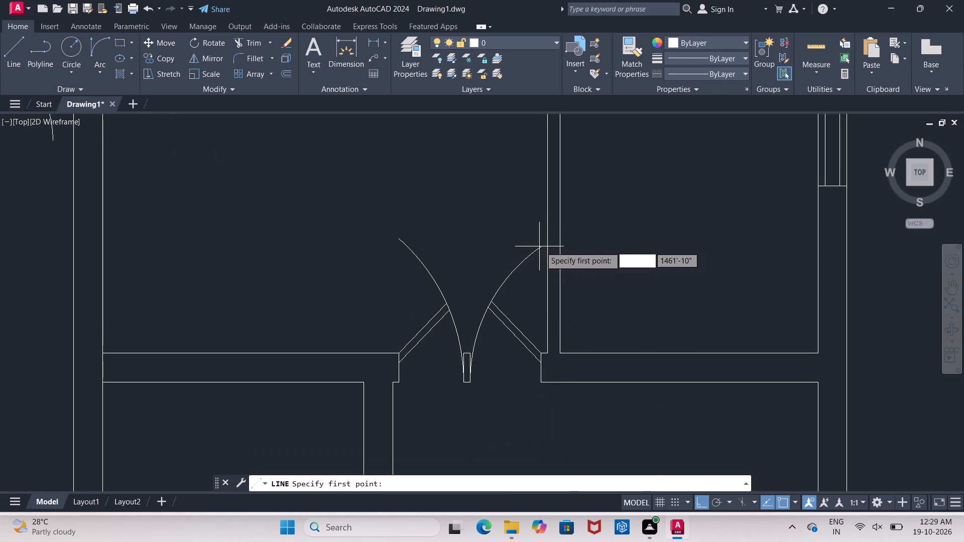
{"action": "left_click", "coordinate": [539, 246]}
{"action": "left_click", "coordinate": [315, 241]}
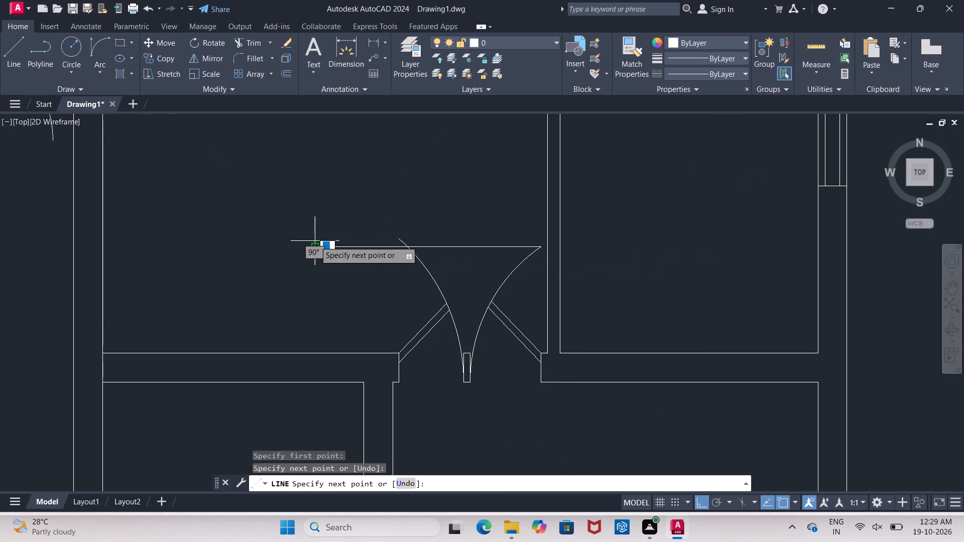
{"action": "key", "text": "Escape"}
Trim the left swing arc above the construction line and the part of that line projecting beyond the arc.
{"action": "type", "text": "TR"}
{"action": "key", "text": "space"}
{"action": "key", "text": "space"}
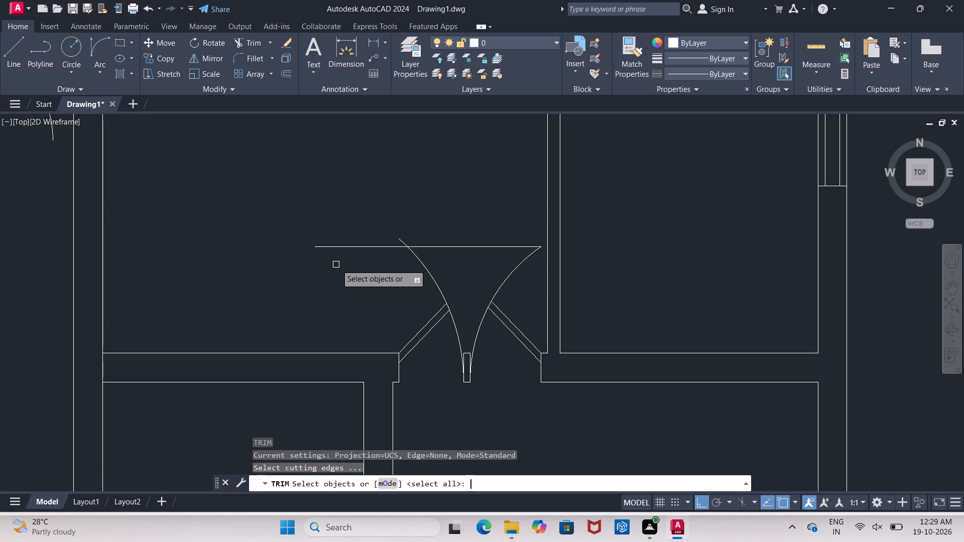
{"action": "left_click", "coordinate": [402, 239]}
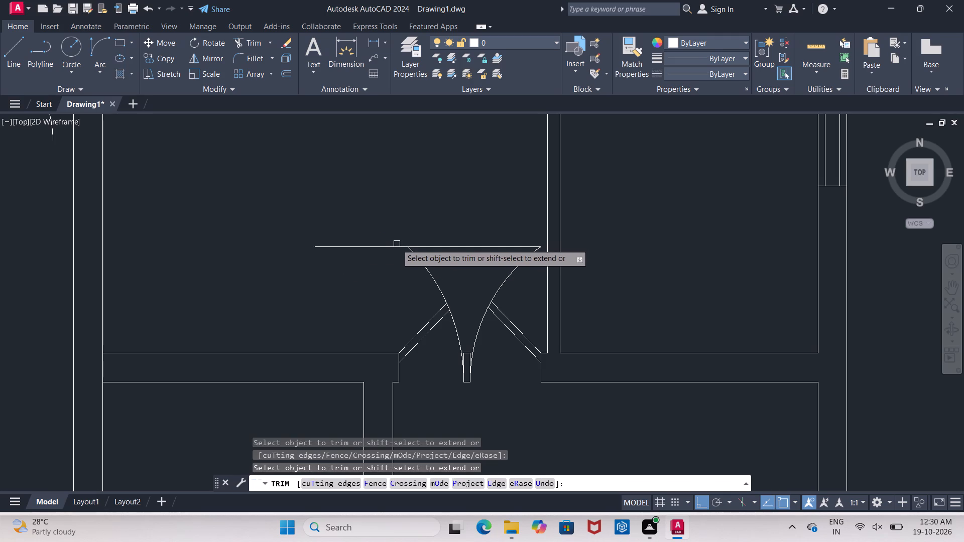
{"action": "left_click", "coordinate": [396, 246]}
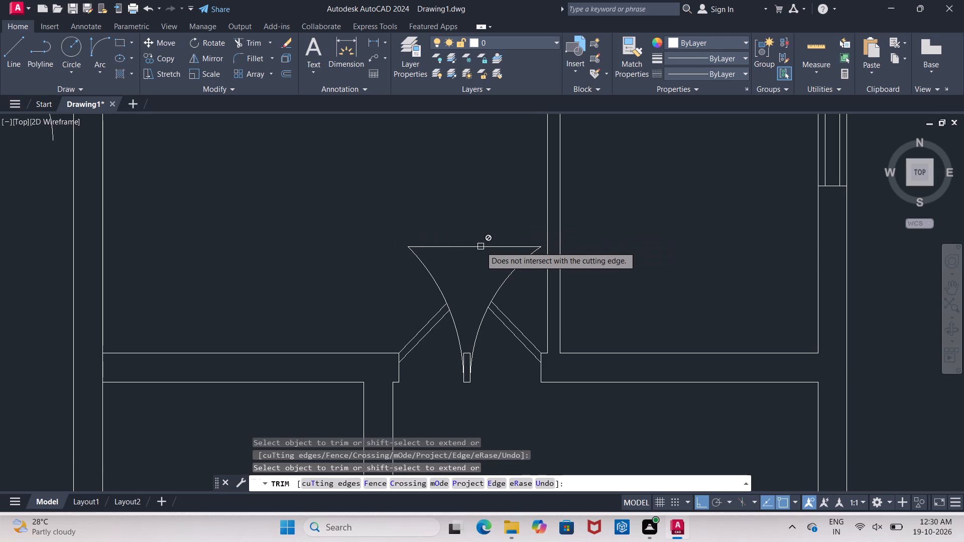
{"action": "key", "text": "Escape"}
Delete the horizontal construction line between the tops of the two swing arcs.
{"action": "left_click", "coordinate": [480, 246]}
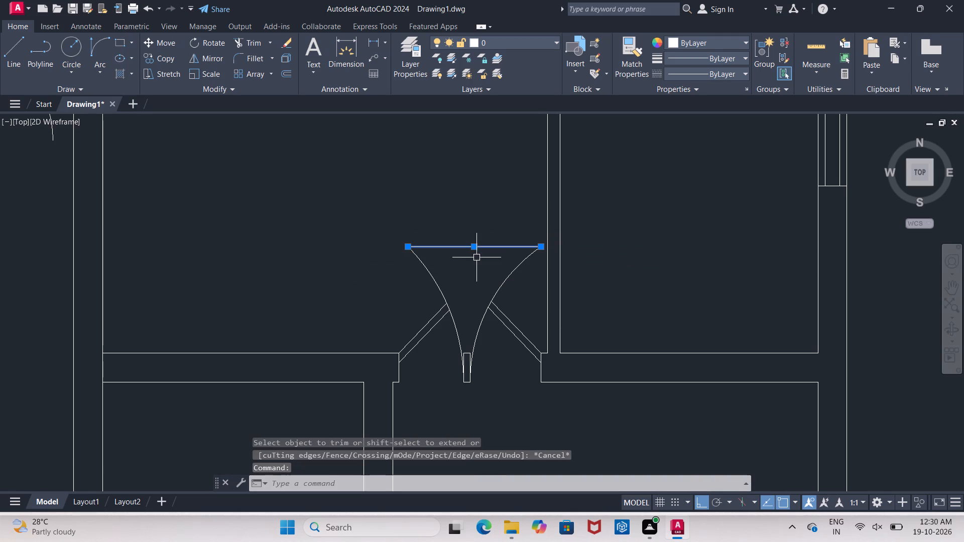
{"action": "key", "text": "Delete"}
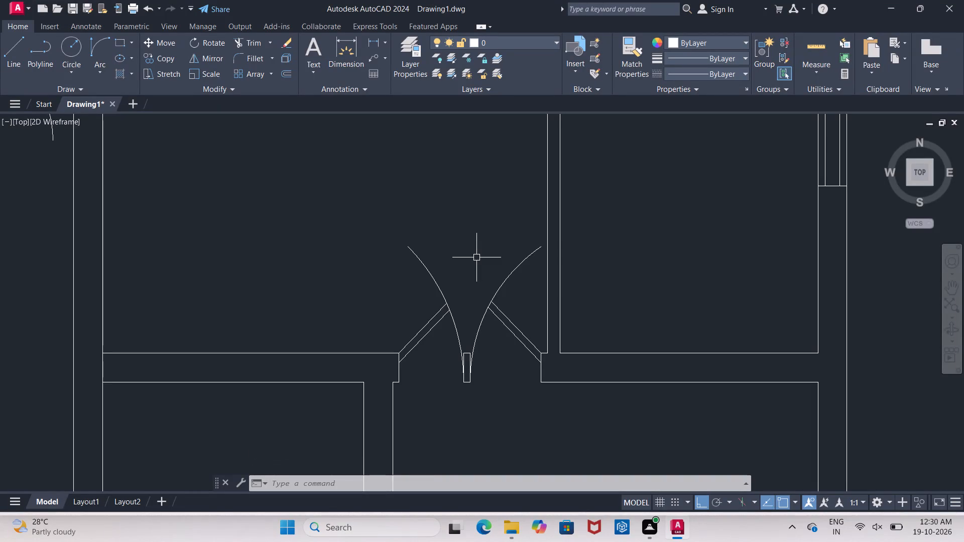
Delete the spare door leaf and swing arc lying outside the plan's left wall.
{"action": "scroll", "coordinate": [471, 264], "scroll_direction": "down", "scroll_amount": 1}
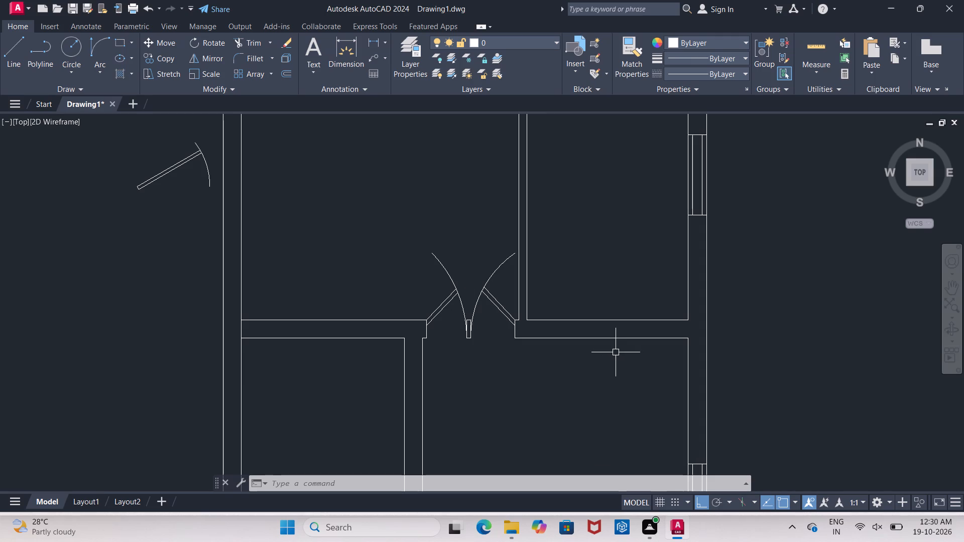
{"action": "scroll", "coordinate": [614, 352], "scroll_direction": "down", "scroll_amount": 2}
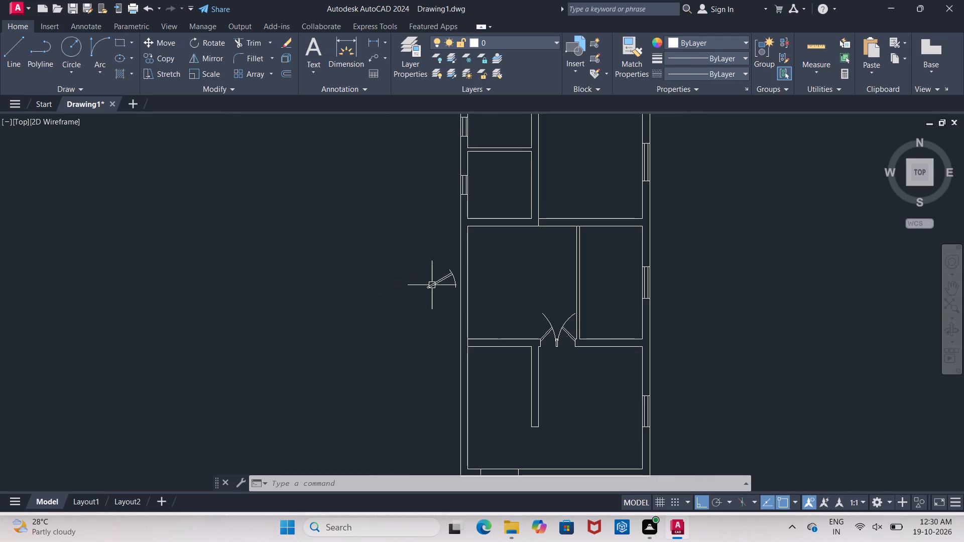
{"action": "left_click", "coordinate": [432, 286]}
{"action": "key", "text": "Delete"}
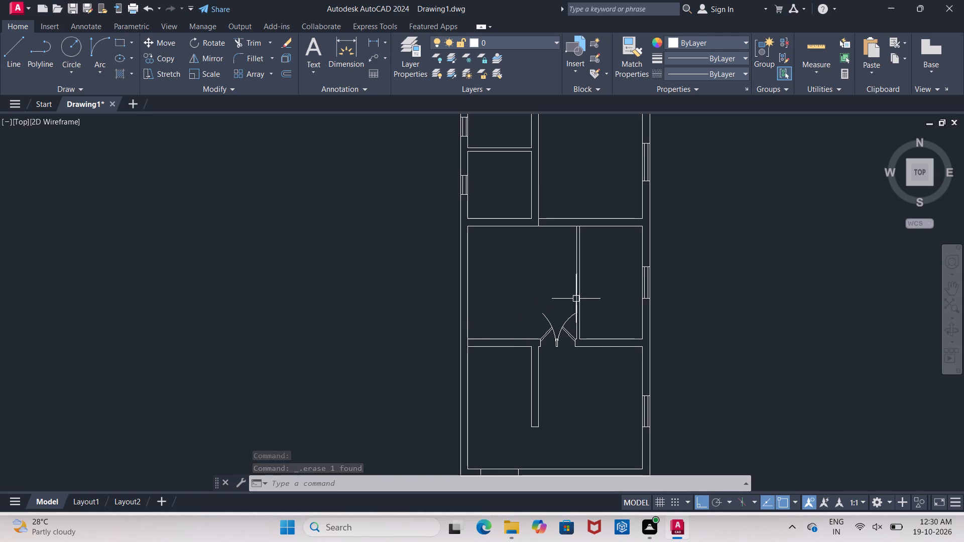
Trim the left outer wall's inner line between the two faces of the cross wall with the double door.
{"action": "middle_click_drag", "start_coordinate": [595, 318], "coordinate": [495, 290]}
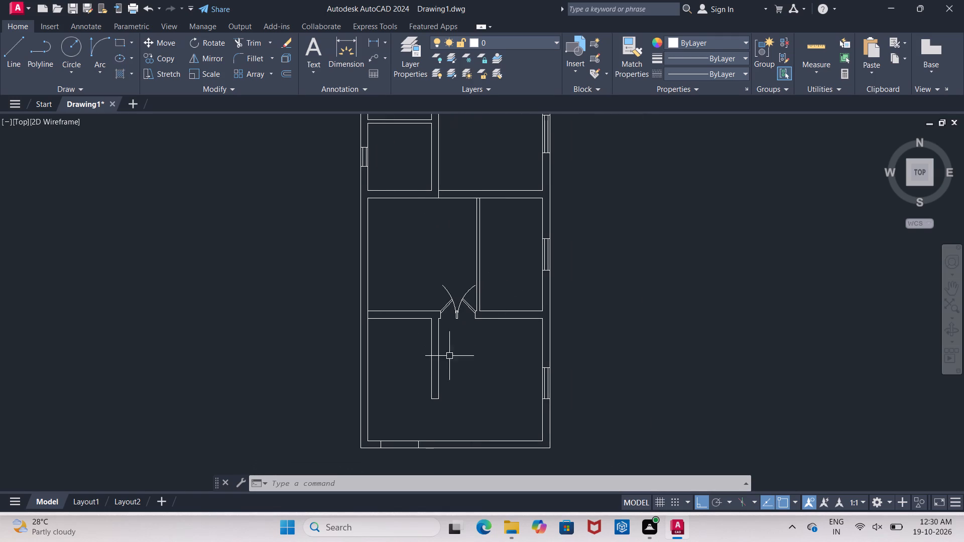
{"action": "type", "text": "TR"}
{"action": "key", "text": "Return"}
{"action": "key", "text": "Return"}
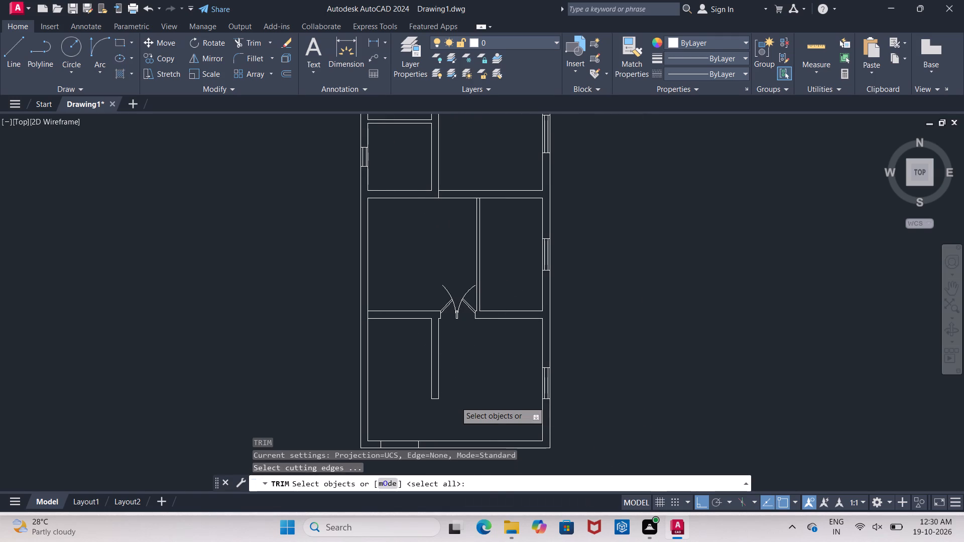
{"action": "scroll", "coordinate": [372, 317], "scroll_direction": "up", "scroll_amount": 3}
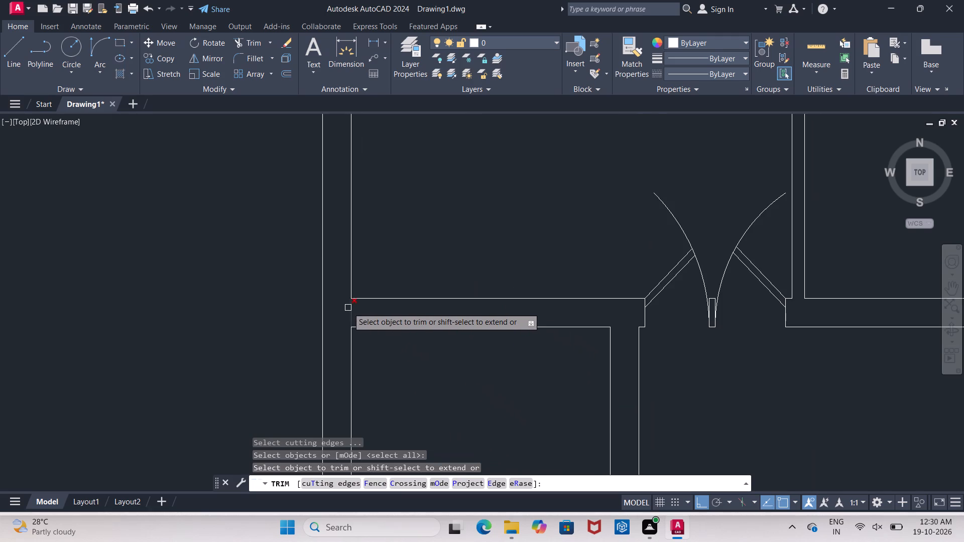
{"action": "left_click", "coordinate": [348, 308]}
{"action": "scroll", "coordinate": [395, 349], "scroll_direction": "down", "scroll_amount": 2}
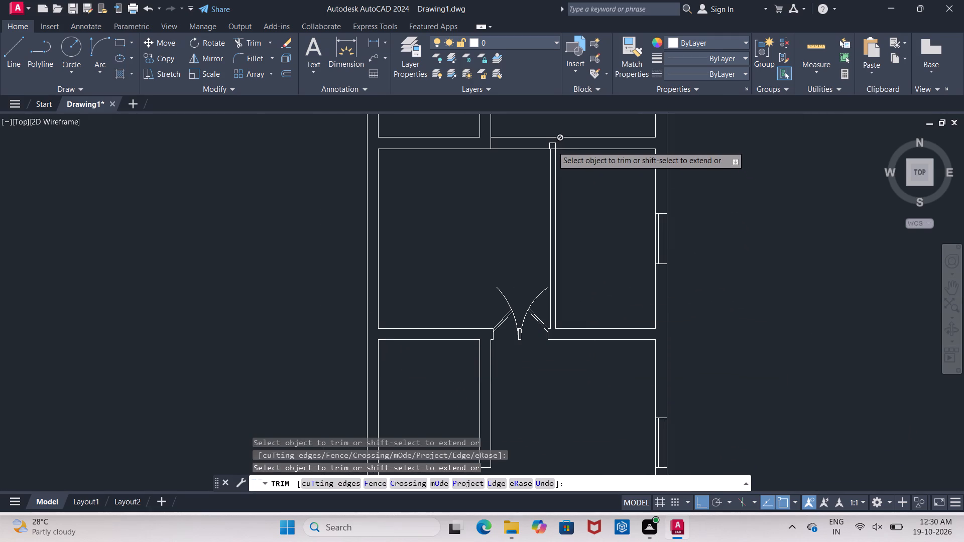
{"action": "scroll", "coordinate": [552, 146], "scroll_direction": "up", "scroll_amount": 2}
{"action": "key", "text": "Escape"}
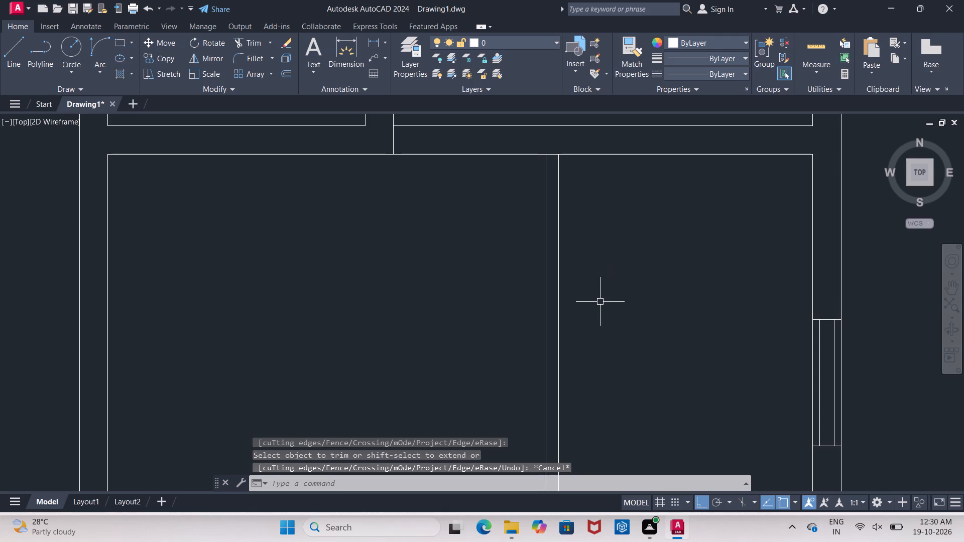
Offset the lower face line of the cross wall above the partition 2" downward.
{"action": "key", "text": "o"}
{"action": "key", "text": "Return"}
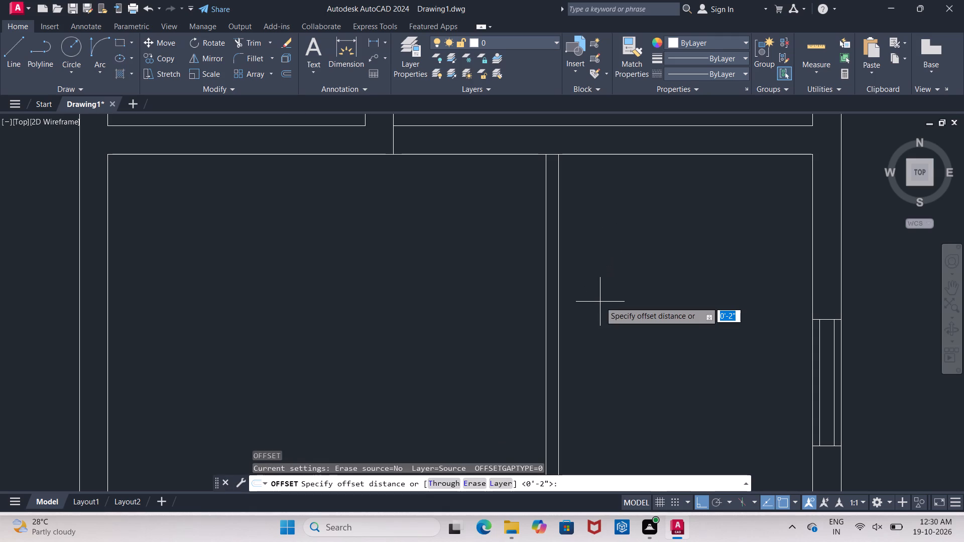
{"action": "type", "text": "2\""}
{"action": "key", "text": "Return"}
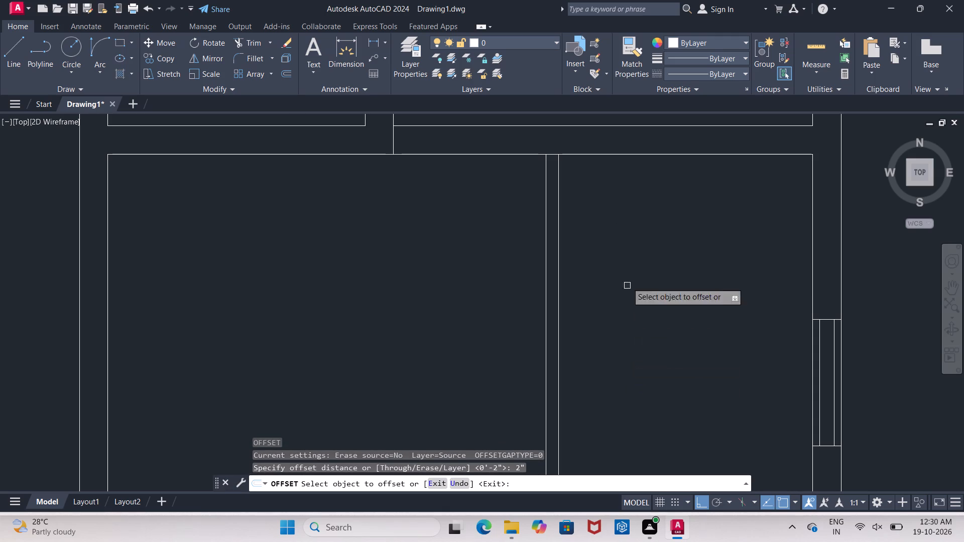
{"action": "left_click", "coordinate": [652, 153]}
{"action": "left_click", "coordinate": [658, 209]}
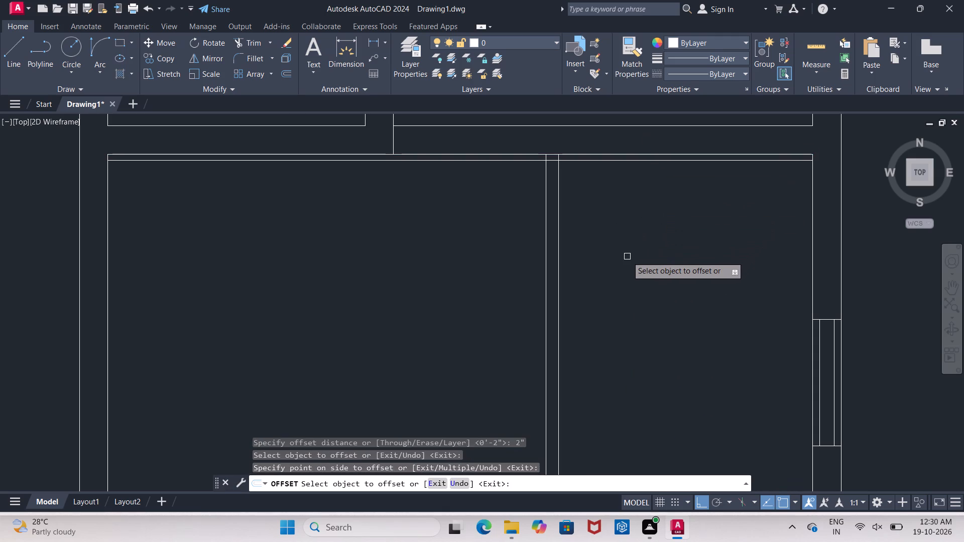
{"action": "key", "text": "Escape"}
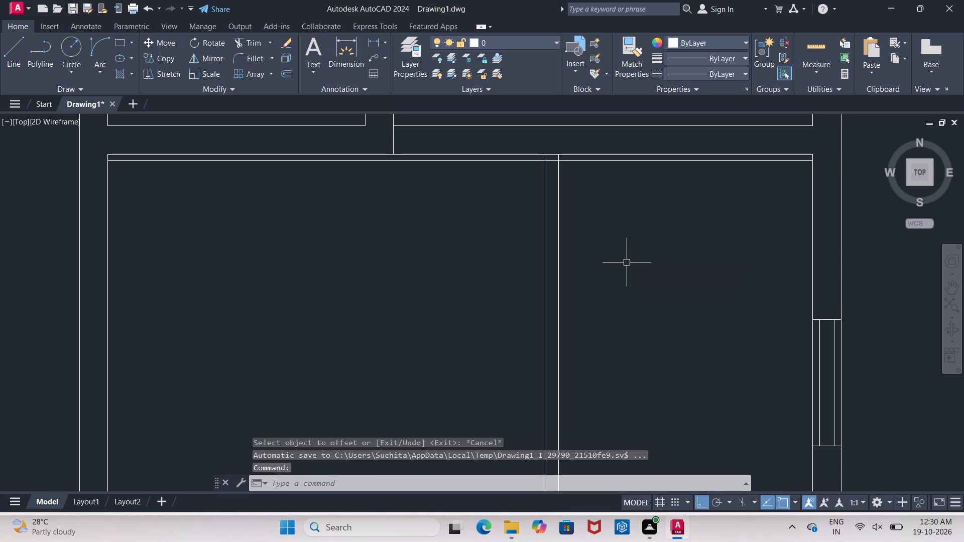
Offset the same cross-wall face line 3'6" downward and the thin partition's left line 3'6" to the right.
{"action": "key", "text": "o"}
{"action": "key", "text": "Return"}
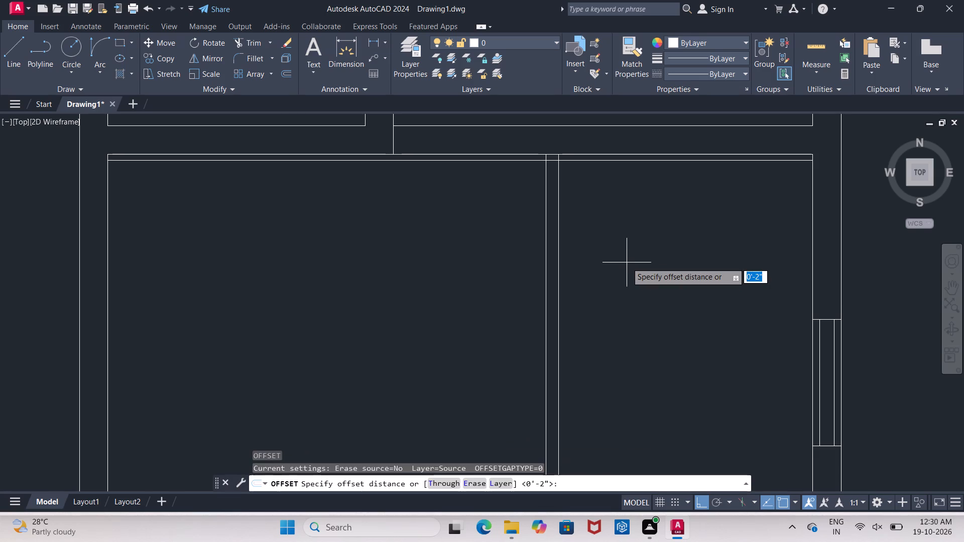
{"action": "type", "text": "3'"}
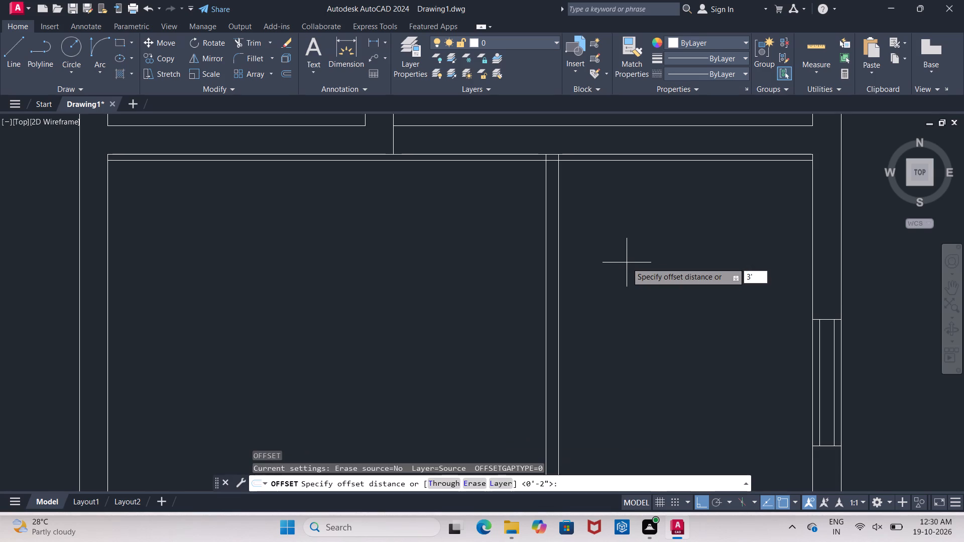
{"action": "type", "text": "6\""}
{"action": "key", "text": "Return"}
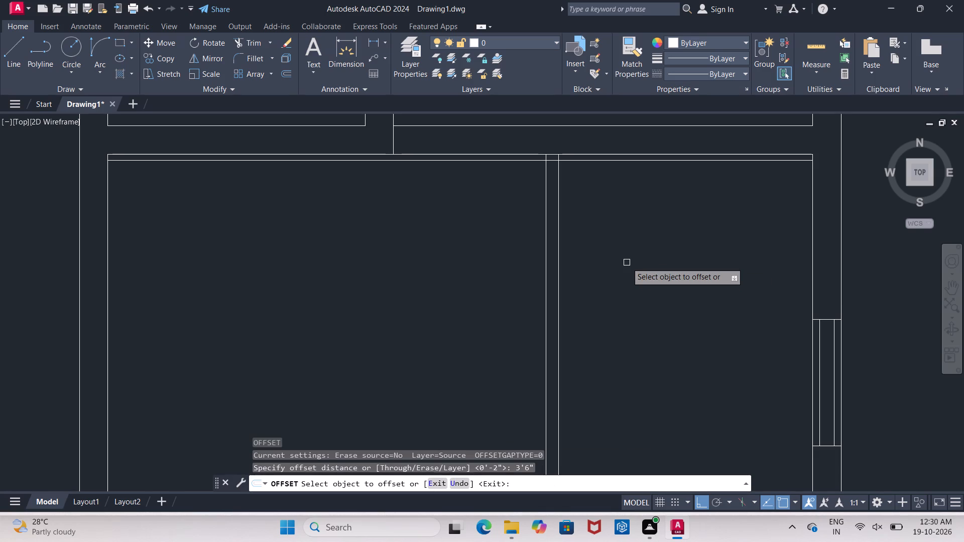
{"action": "left_click", "coordinate": [608, 154]}
{"action": "left_click", "coordinate": [614, 234]}
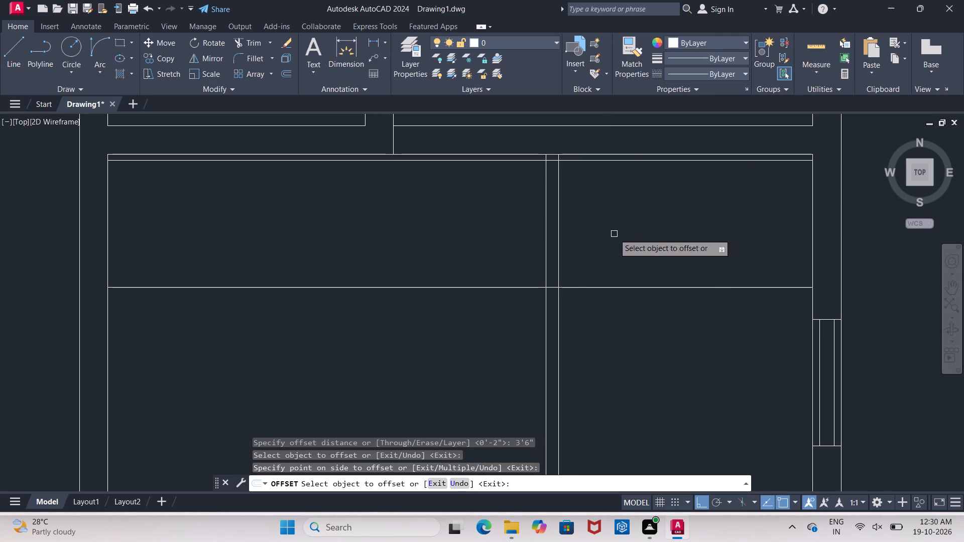
{"action": "left_click", "coordinate": [546, 251]}
{"action": "left_click", "coordinate": [599, 267]}
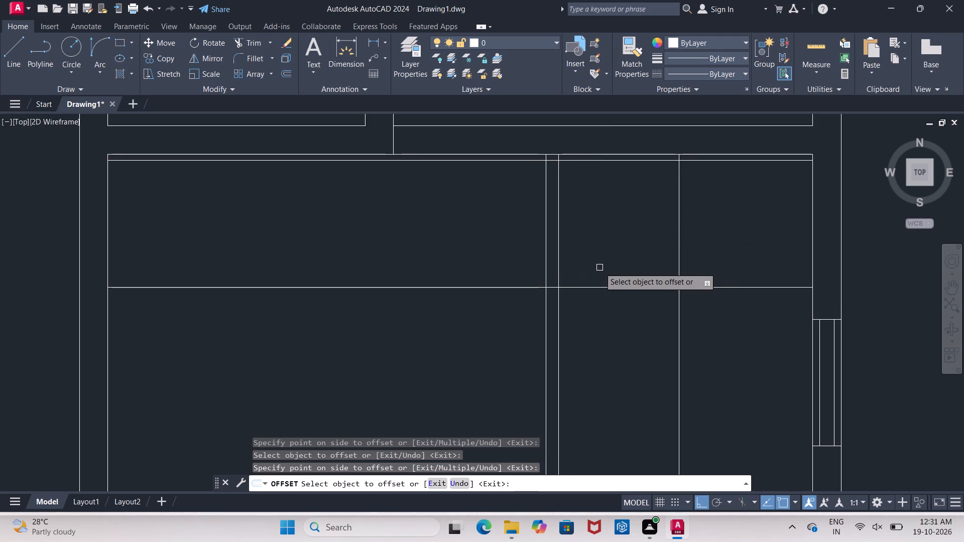
{"action": "key", "text": "Escape"}
Trim the 2" offset line to a door leaf running from the thin partition's left line to the 3'6" vertical guide, removing the guide's stub above.
{"action": "type", "text": "TR"}
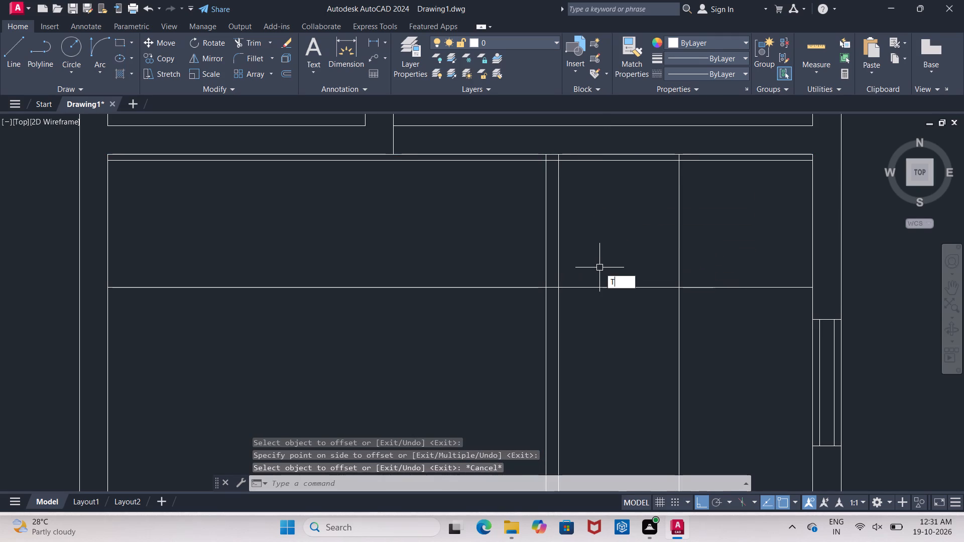
{"action": "key", "text": "Return"}
{"action": "key", "text": "Return"}
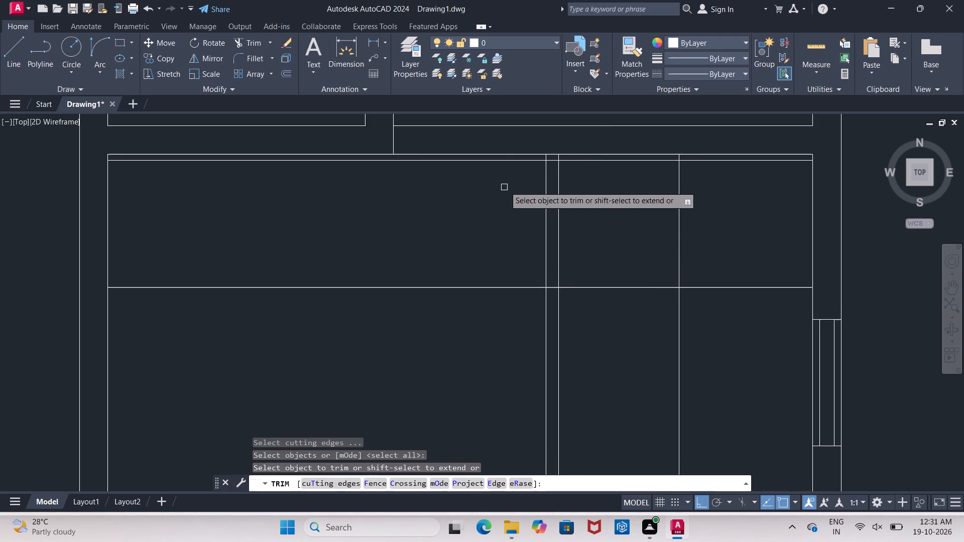
{"action": "left_click", "coordinate": [507, 161]}
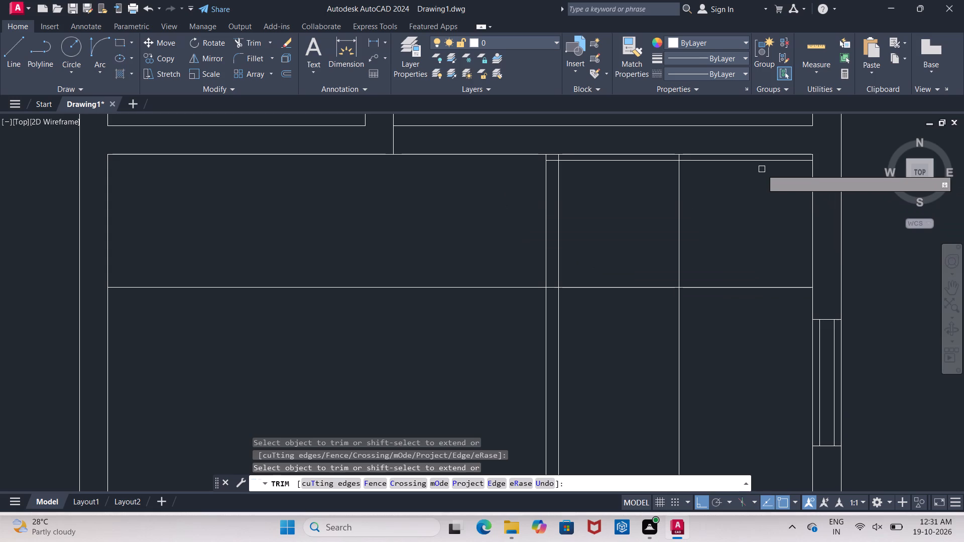
{"action": "left_click", "coordinate": [761, 162]}
{"action": "scroll", "coordinate": [674, 171], "scroll_direction": "up", "scroll_amount": 4}
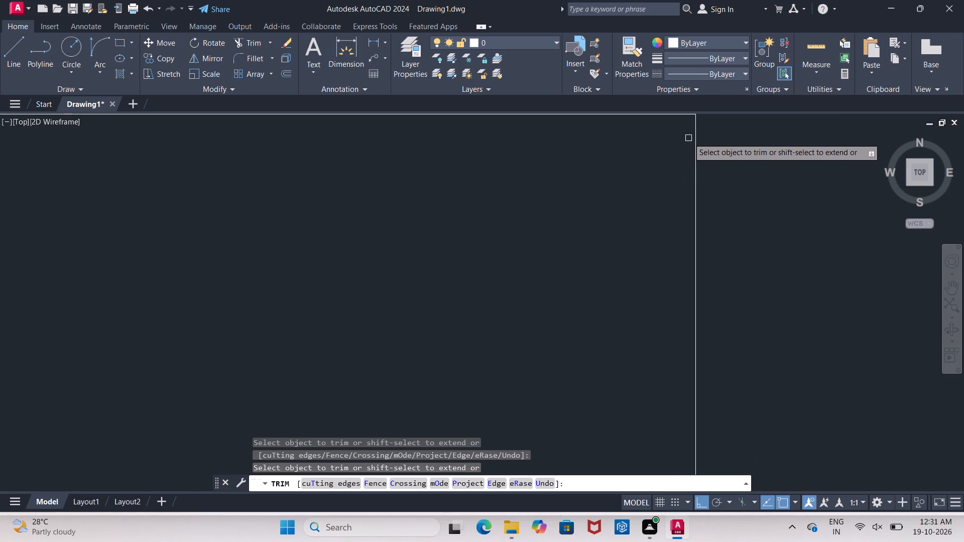
{"action": "middle_click_drag", "start_coordinate": [688, 139], "coordinate": [672, 189]}
{"action": "left_click", "coordinate": [679, 159]}
{"action": "scroll", "coordinate": [680, 160], "scroll_direction": "down", "scroll_amount": 5}
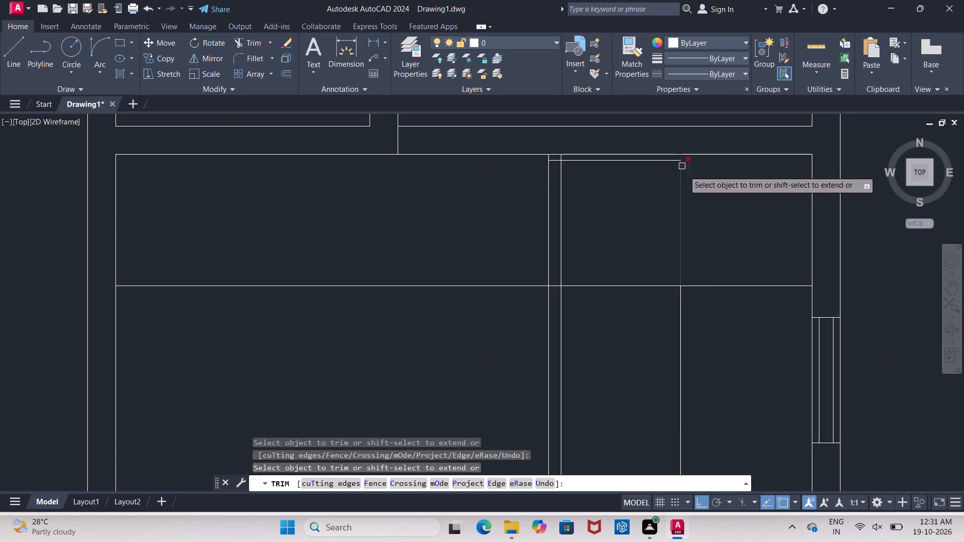
Trim the thin partition between the door leaf and the 3'6" horizontal guide to open the doorway, and clear the leftover guide lines.
{"action": "left_click_drag", "start_coordinate": [502, 232], "coordinate": [575, 232]}
{"action": "left_click_drag", "start_coordinate": [690, 226], "coordinate": [727, 226]}
{"action": "left_click_drag", "start_coordinate": [726, 226], "coordinate": [709, 348]}
{"action": "left_click_drag", "start_coordinate": [705, 350], "coordinate": [641, 359]}
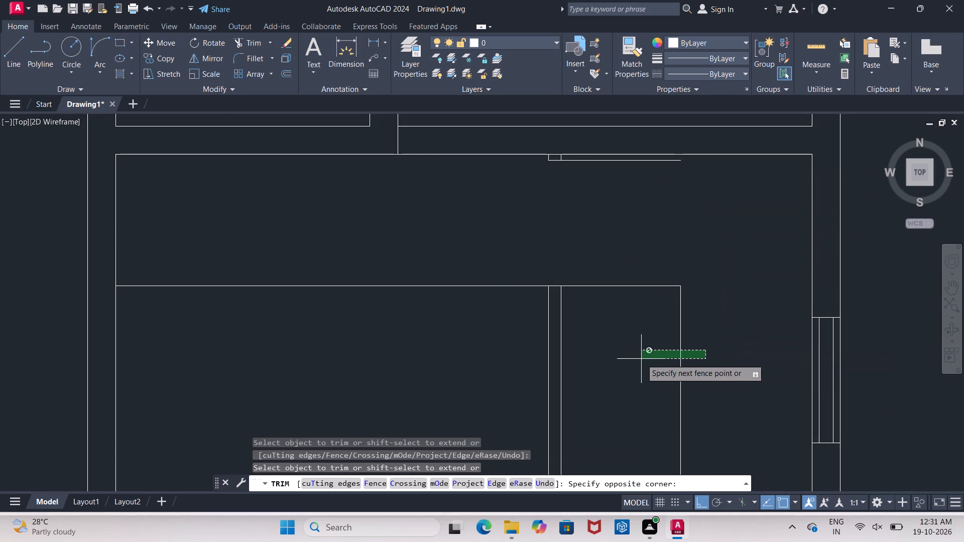
{"action": "left_click", "coordinate": [635, 274]}
{"action": "left_click_drag", "start_coordinate": [442, 260], "coordinate": [441, 331]}
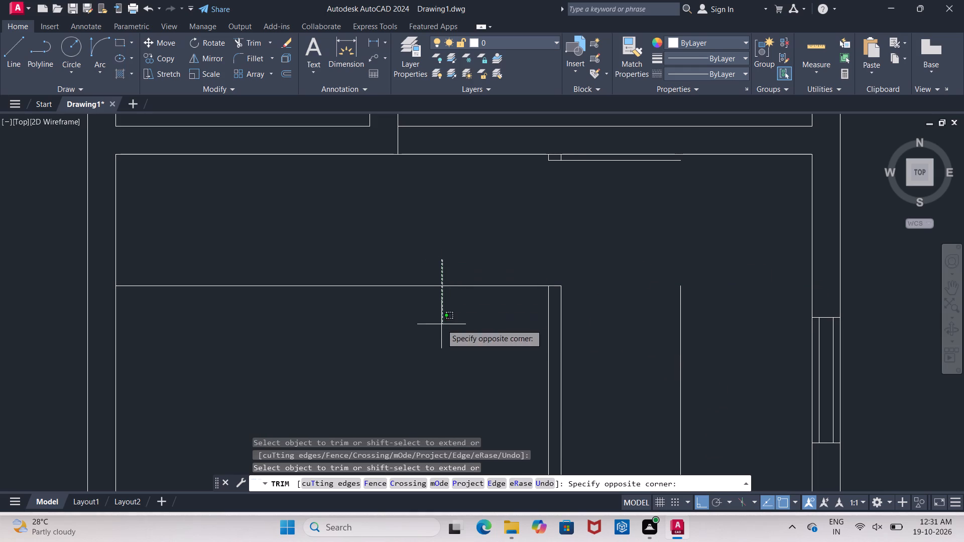
{"action": "left_click_drag", "start_coordinate": [441, 331], "coordinate": [441, 331]}
{"action": "left_click", "coordinate": [440, 331]}
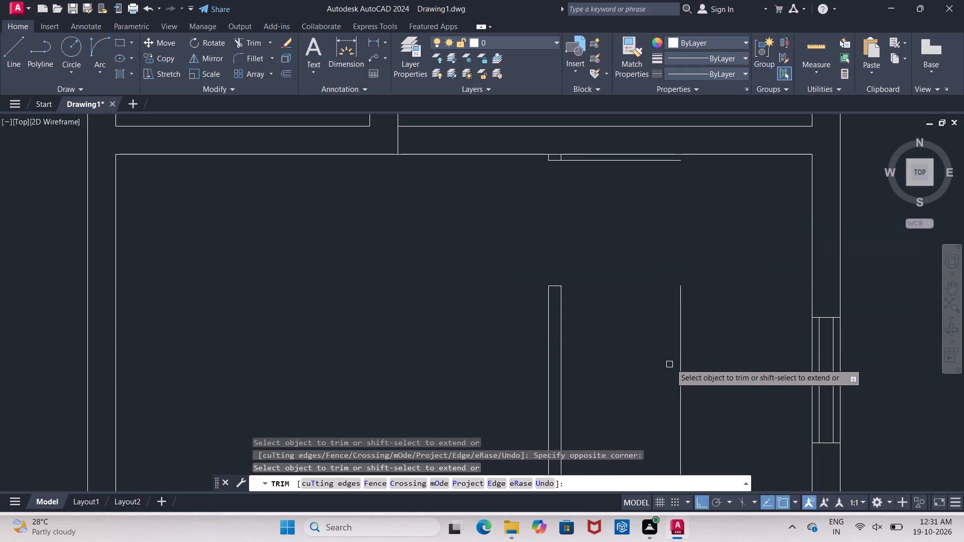
{"action": "left_click", "coordinate": [679, 365]}
{"action": "key", "text": "Escape"}
{"action": "left_click", "coordinate": [679, 365]}
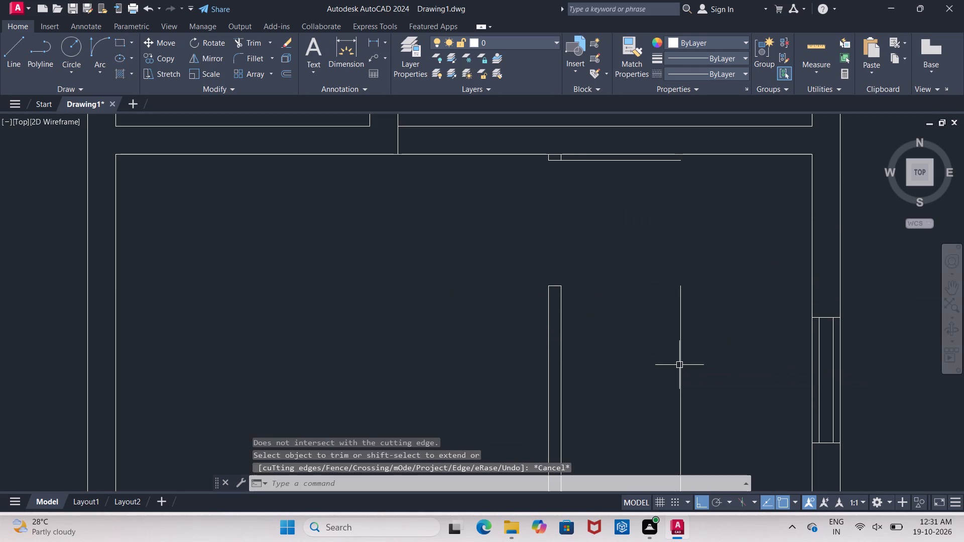
{"action": "left_click", "coordinate": [683, 366]}
{"action": "key", "text": "Delete"}
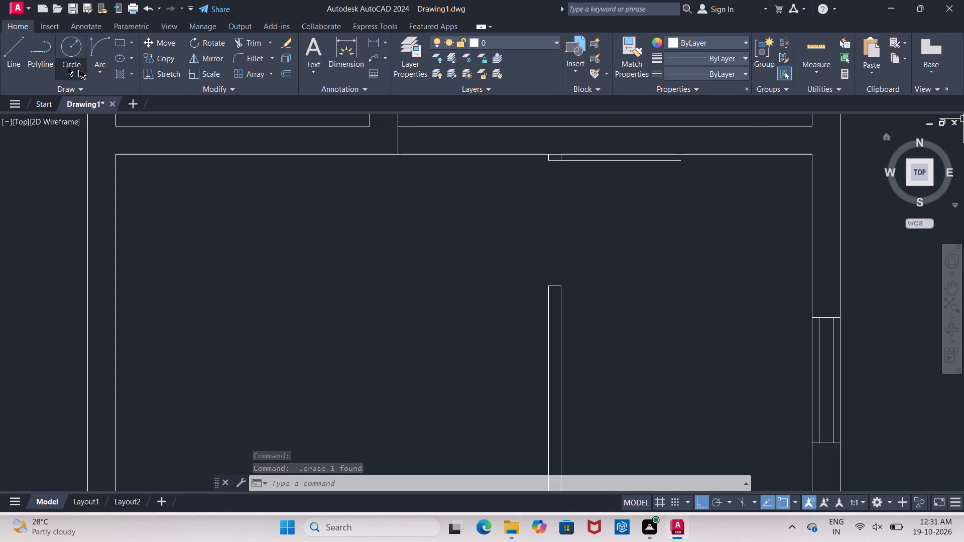
Draw the door swing as a Start, End, Direction arc from the partition's upper left corner to the leaf's free end.
{"action": "left_click", "coordinate": [101, 62]}
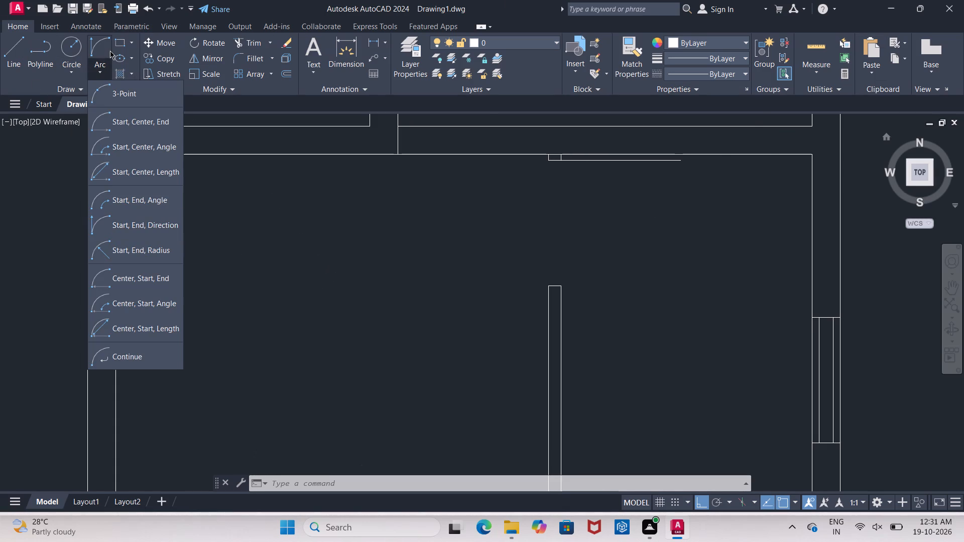
{"action": "left_click", "coordinate": [110, 51]}
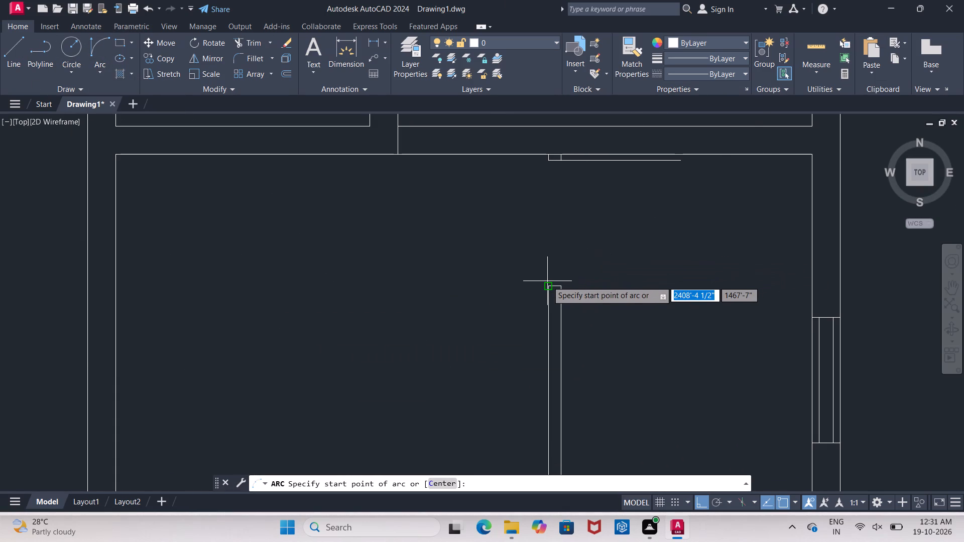
{"action": "left_click", "coordinate": [547, 283]}
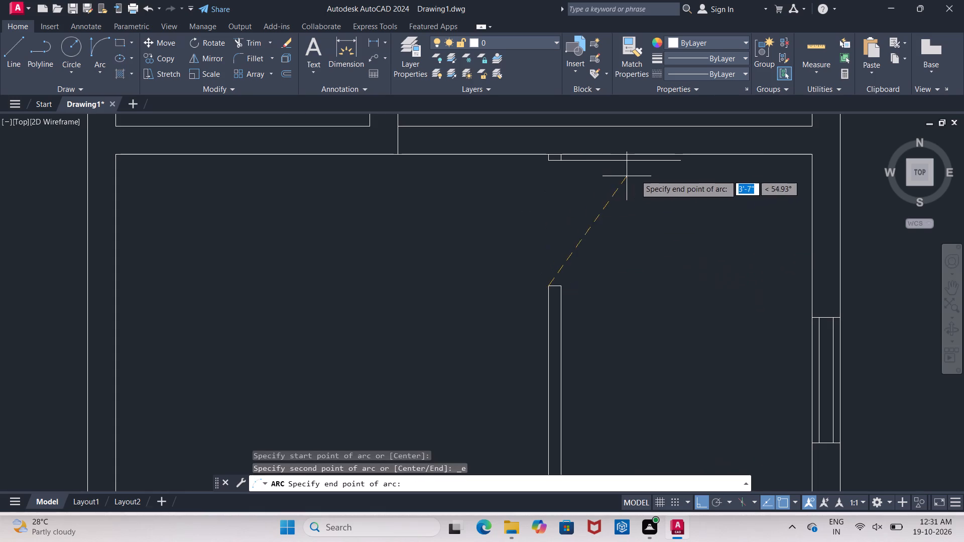
{"action": "left_click", "coordinate": [679, 163]}
{"action": "left_click", "coordinate": [692, 263]}
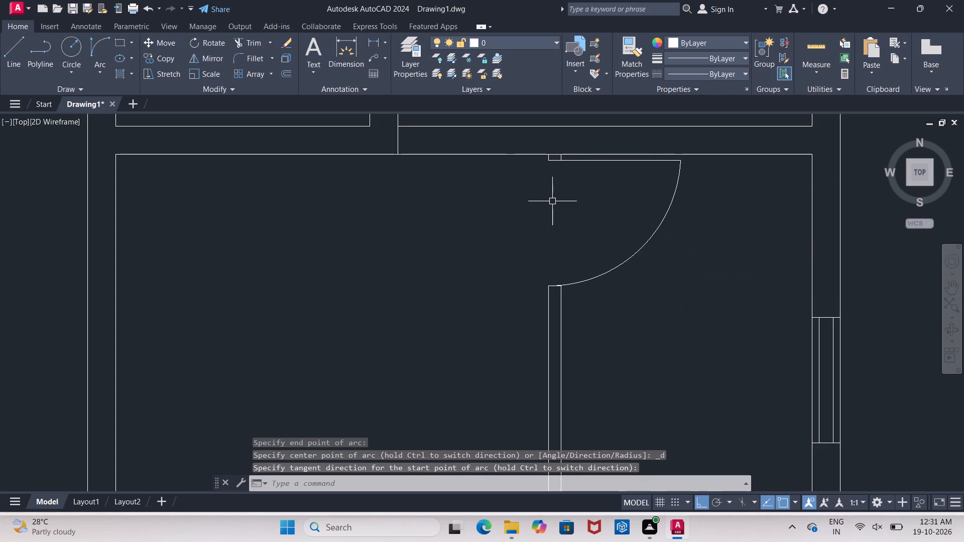
{"action": "middle_click_drag", "start_coordinate": [553, 202], "coordinate": [543, 371]}
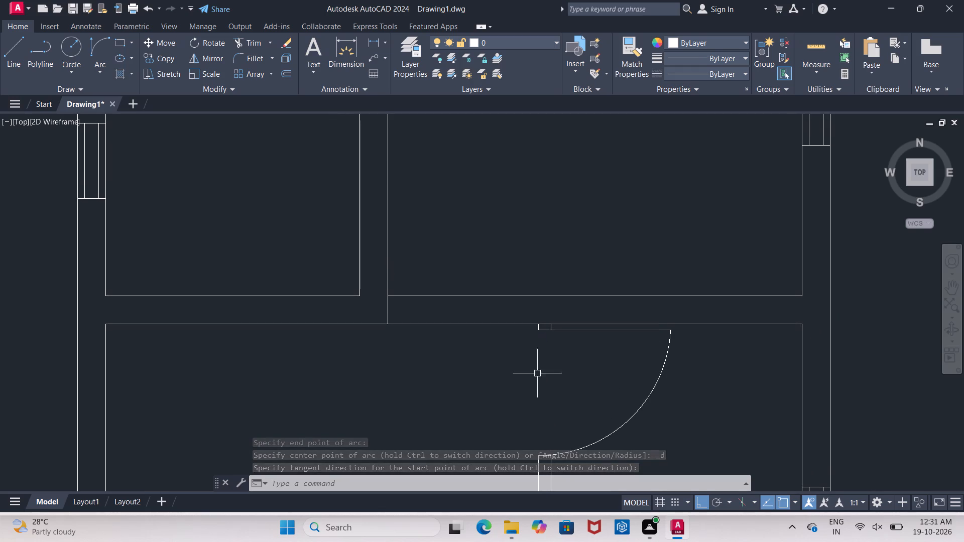
{"action": "key", "text": "Escape"}
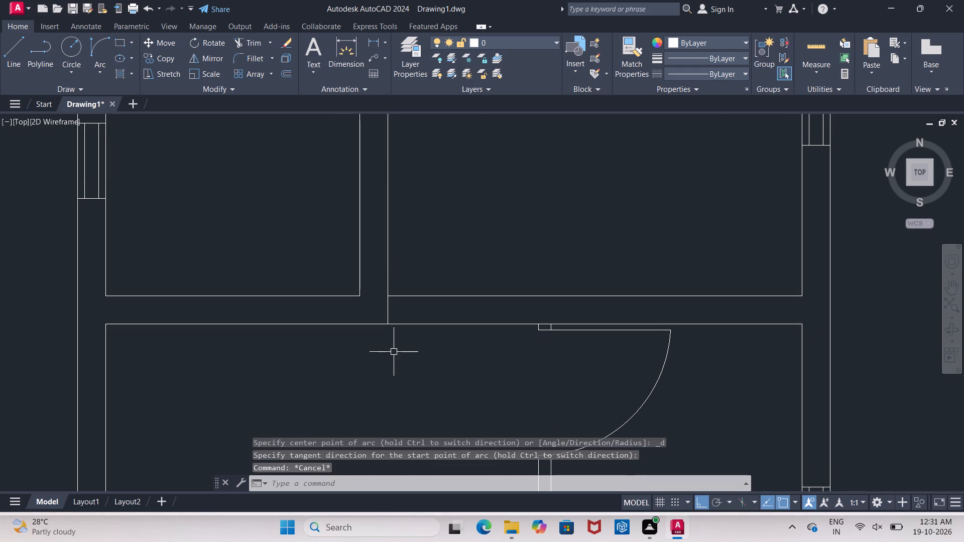
Offset the right face line of the vertical wall above the cross wall 2" to the right.
{"action": "key", "text": "o"}
{"action": "key", "text": "Return"}
{"action": "type", "text": "2\""}
{"action": "key", "text": "Return"}
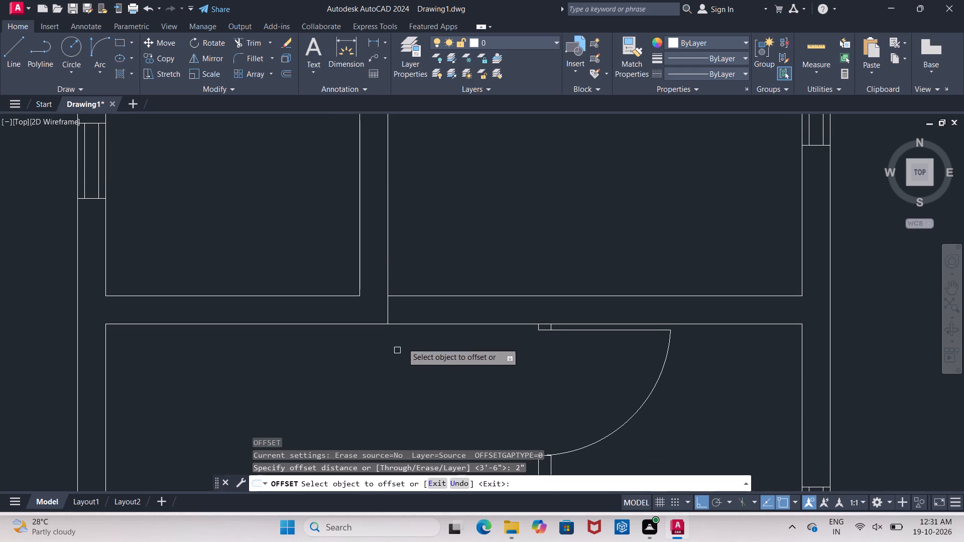
{"action": "left_click", "coordinate": [390, 270]}
{"action": "left_click", "coordinate": [456, 280]}
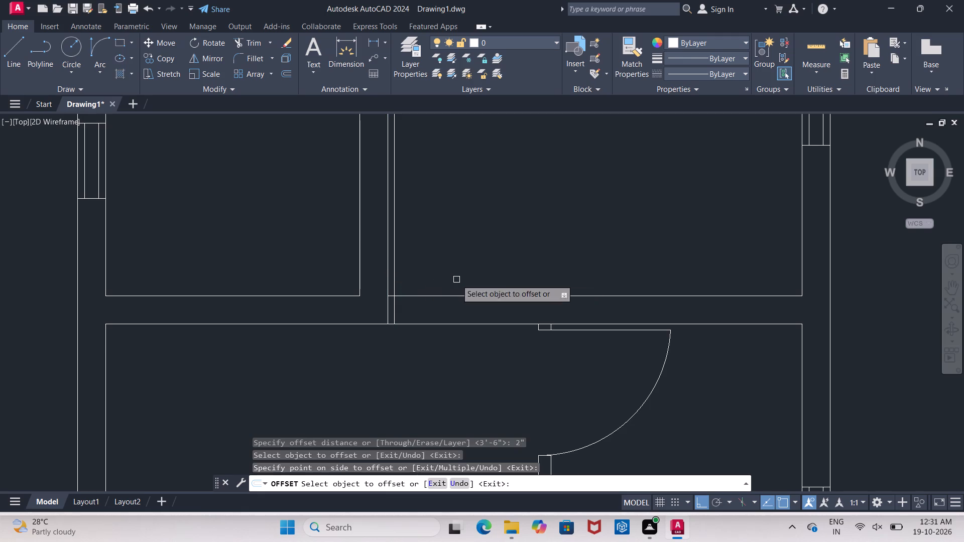
{"action": "key", "text": "Return"}
Offset the same vertical wall's right face line 3'6" to the right.
{"action": "key", "text": "Return"}
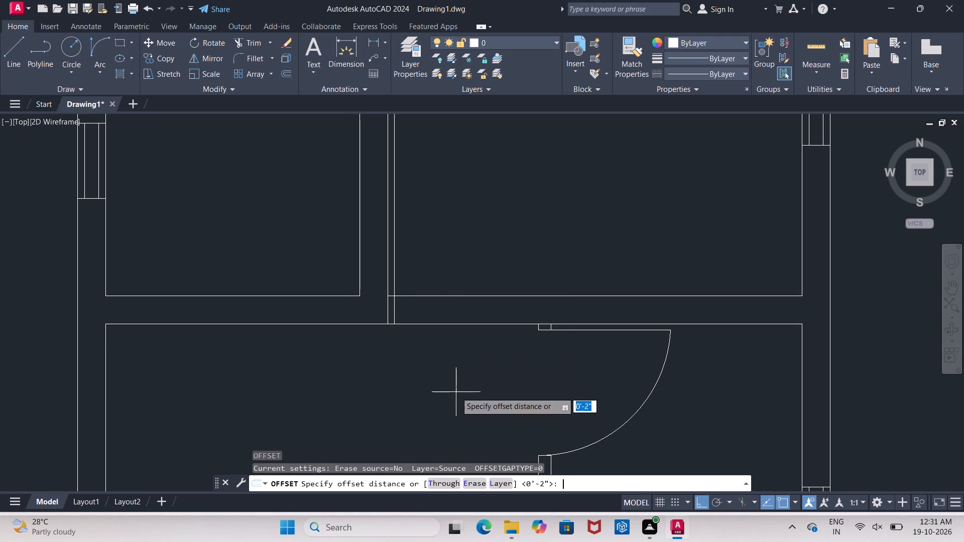
{"action": "key", "text": "3"}
{"action": "key", "text": "BackSpace"}
{"action": "type", "text": "4'"}
{"action": "key", "text": "Return"}
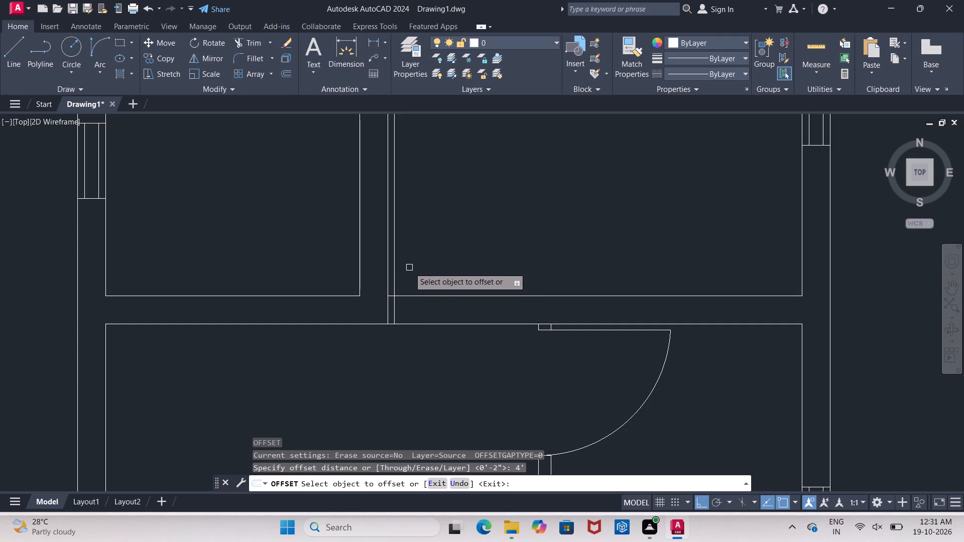
{"action": "left_click", "coordinate": [388, 283]}
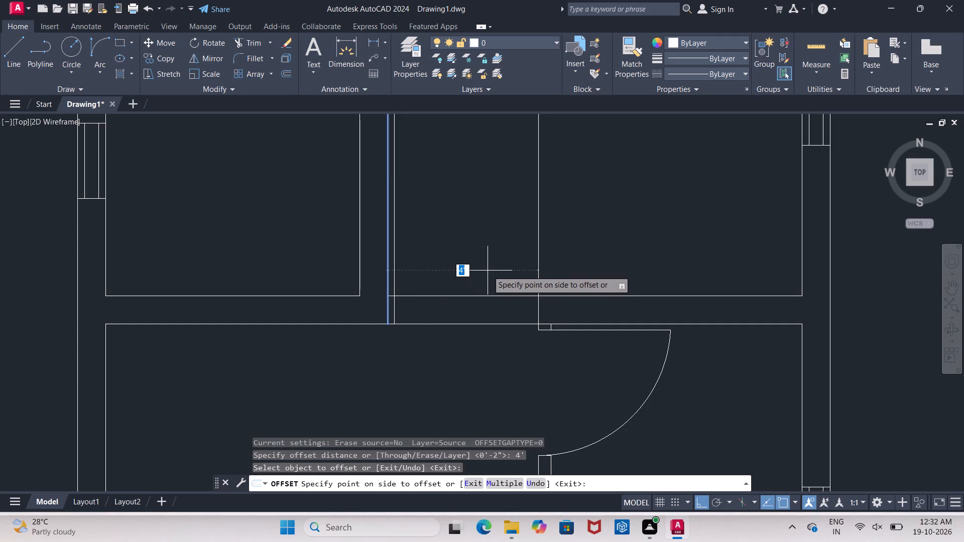
{"action": "key", "text": "BackSpace"}
{"action": "key", "text": "3"}
{"action": "key", "text": "apostrophe"}
{"action": "type", "text": "6\""}
{"action": "key", "text": "Return"}
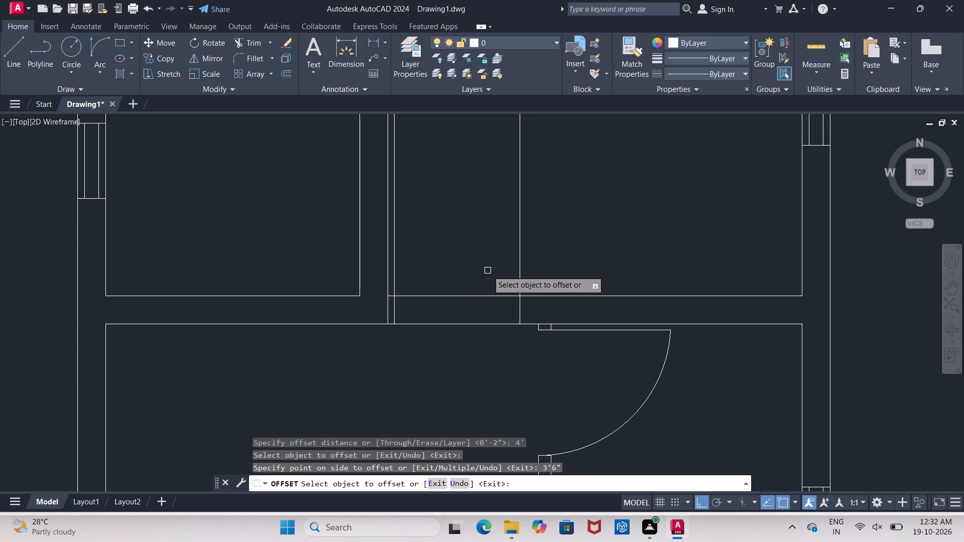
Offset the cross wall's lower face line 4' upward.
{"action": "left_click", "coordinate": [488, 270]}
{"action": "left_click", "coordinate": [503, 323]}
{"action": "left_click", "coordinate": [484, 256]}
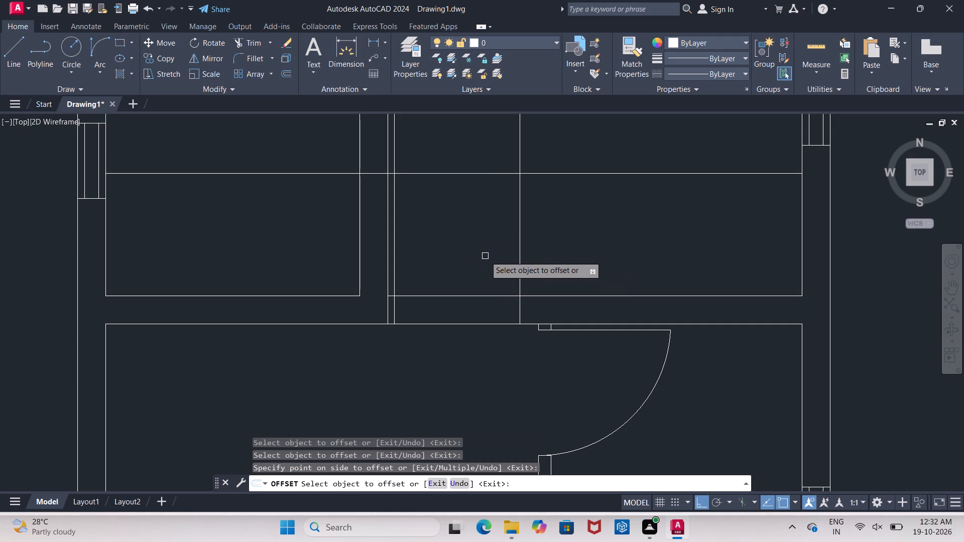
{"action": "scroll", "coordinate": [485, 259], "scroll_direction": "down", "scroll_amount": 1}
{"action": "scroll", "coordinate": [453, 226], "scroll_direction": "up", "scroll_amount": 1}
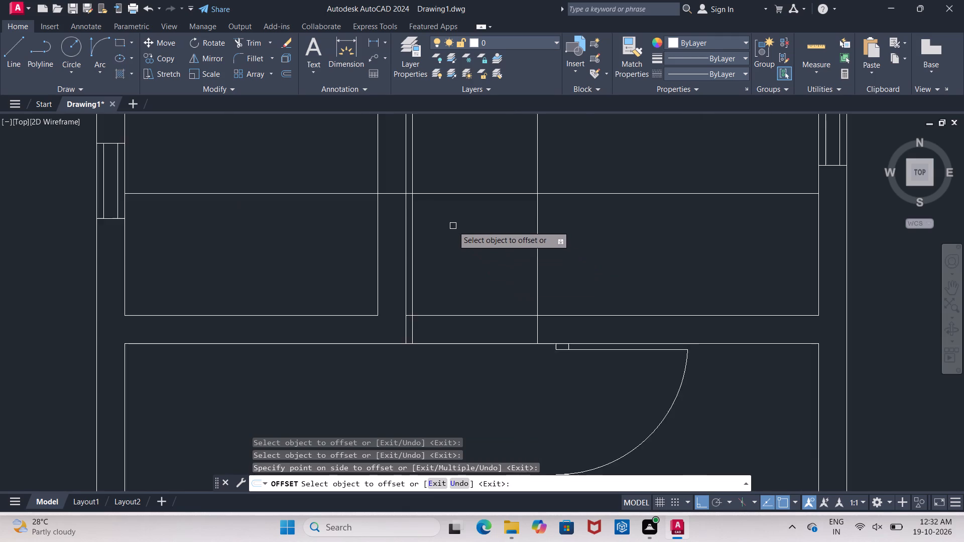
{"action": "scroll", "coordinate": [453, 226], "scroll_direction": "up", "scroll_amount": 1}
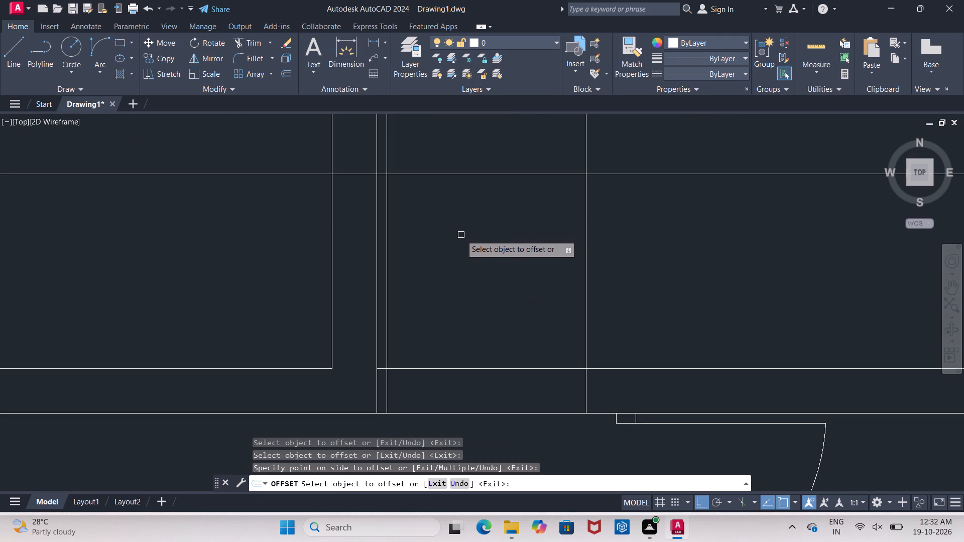
Offset the cross wall's lower face line 3'6" upward.
{"action": "key", "text": "Return"}
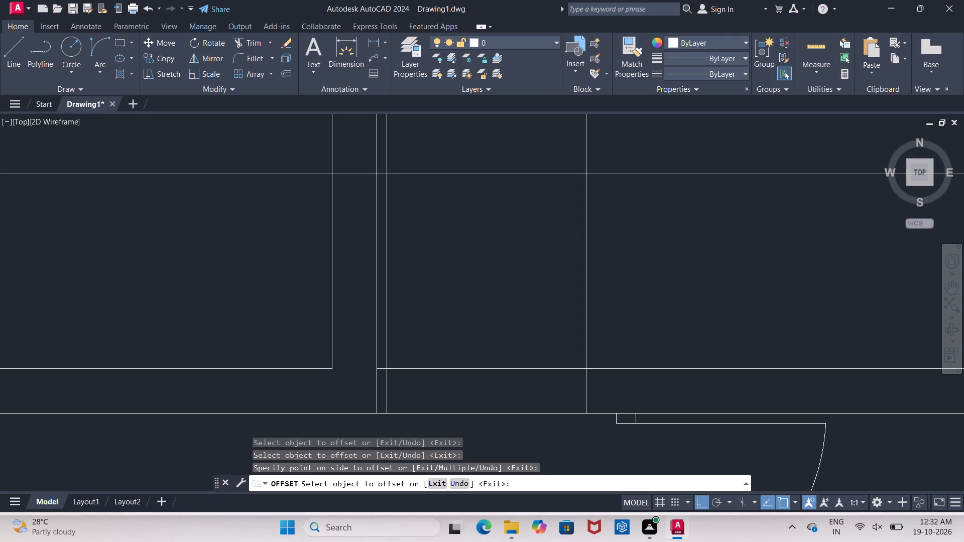
{"action": "key", "text": "Return"}
{"action": "key", "text": "Return"}
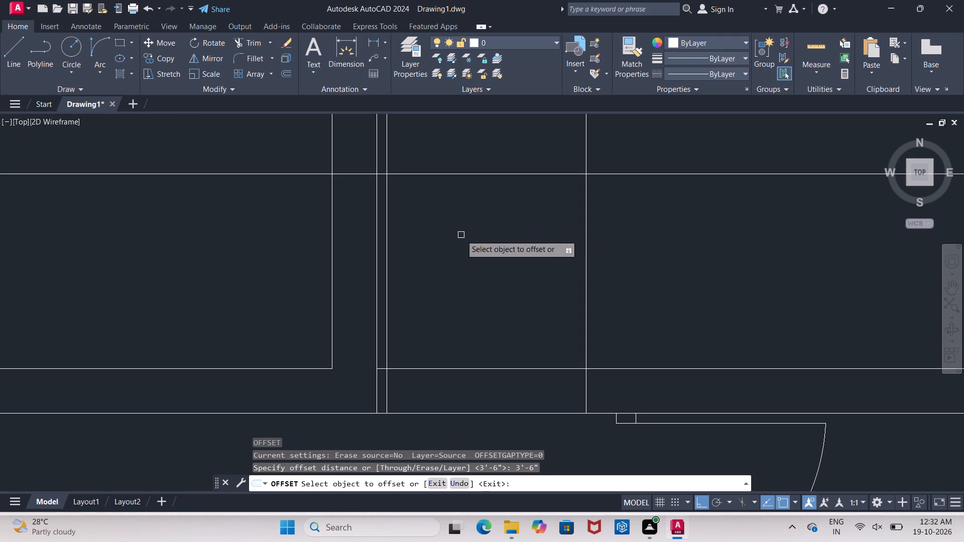
{"action": "left_click", "coordinate": [503, 416]}
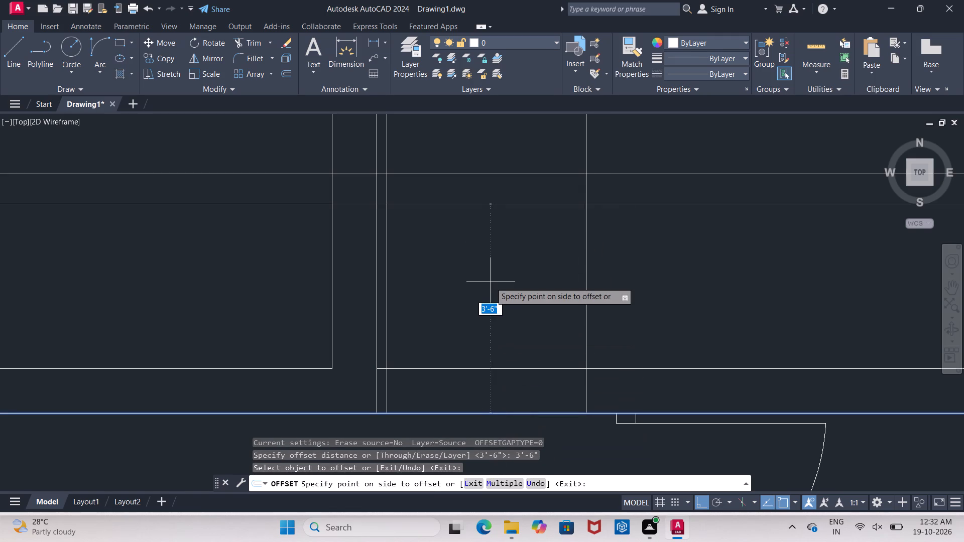
{"action": "left_click", "coordinate": [491, 282]}
{"action": "scroll", "coordinate": [491, 282], "scroll_direction": "down", "scroll_amount": 2}
{"action": "scroll", "coordinate": [486, 278], "scroll_direction": "up", "scroll_amount": 1}
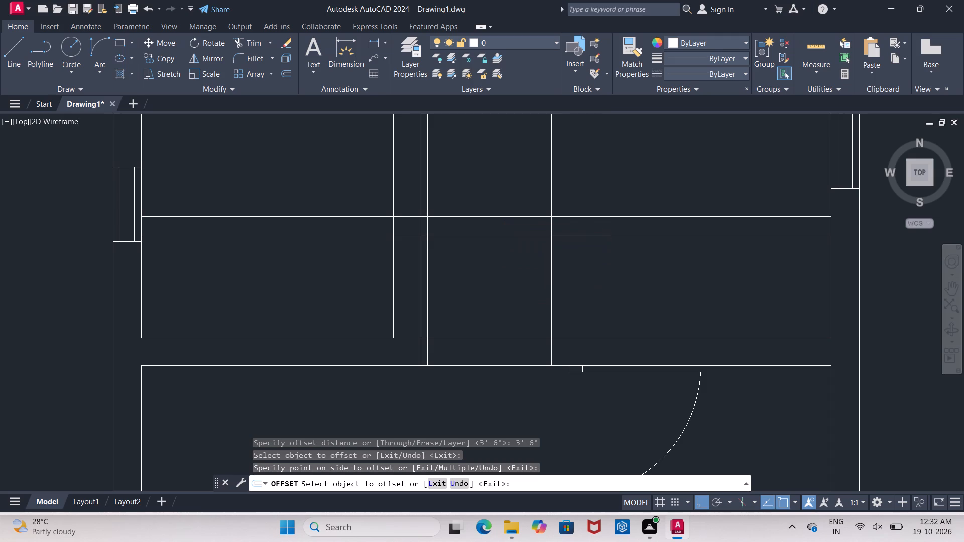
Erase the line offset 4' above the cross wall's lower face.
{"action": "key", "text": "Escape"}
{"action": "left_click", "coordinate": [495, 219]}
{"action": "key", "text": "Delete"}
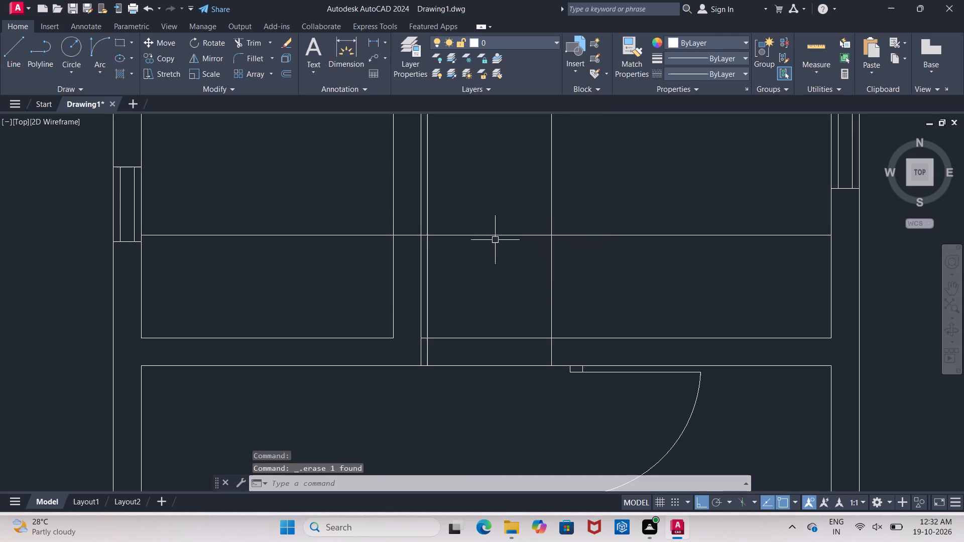
Trim the cross wall's faces and the guide lines to open the doorway, ending the door leaf line at the horizontal guide.
{"action": "type", "text": "TR"}
{"action": "key", "text": "space"}
{"action": "key", "text": "space"}
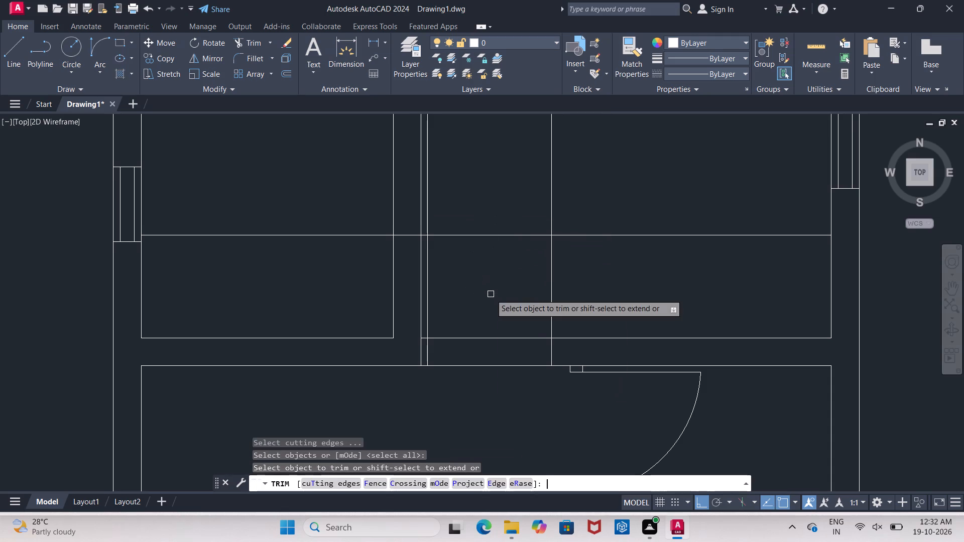
{"action": "left_click_drag", "start_coordinate": [462, 202], "coordinate": [484, 397]}
{"action": "left_click_drag", "start_coordinate": [501, 176], "coordinate": [664, 287]}
{"action": "left_click_drag", "start_coordinate": [266, 199], "coordinate": [317, 256]}
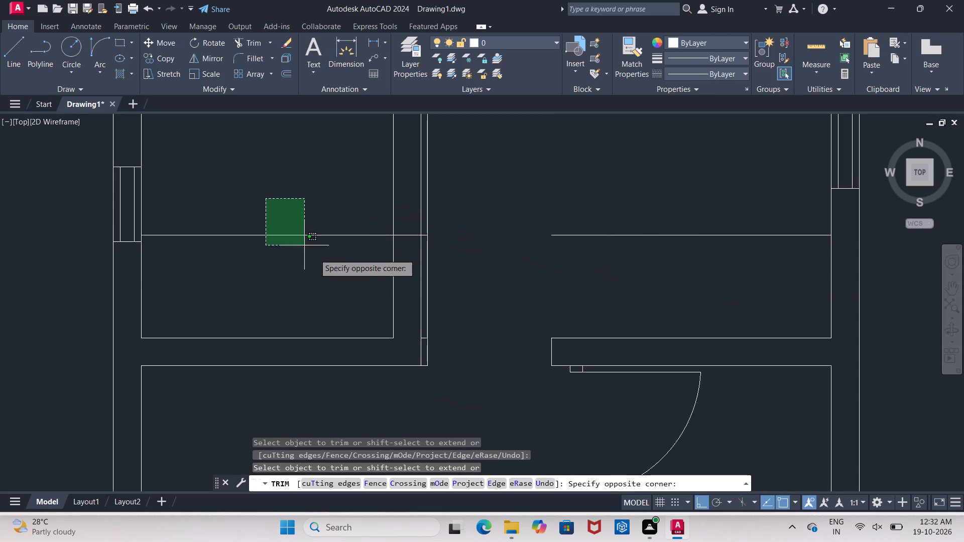
{"action": "left_click_drag", "start_coordinate": [317, 256], "coordinate": [329, 270]}
{"action": "scroll", "coordinate": [404, 233], "scroll_direction": "up", "scroll_amount": 2}
{"action": "left_click", "coordinate": [405, 240]}
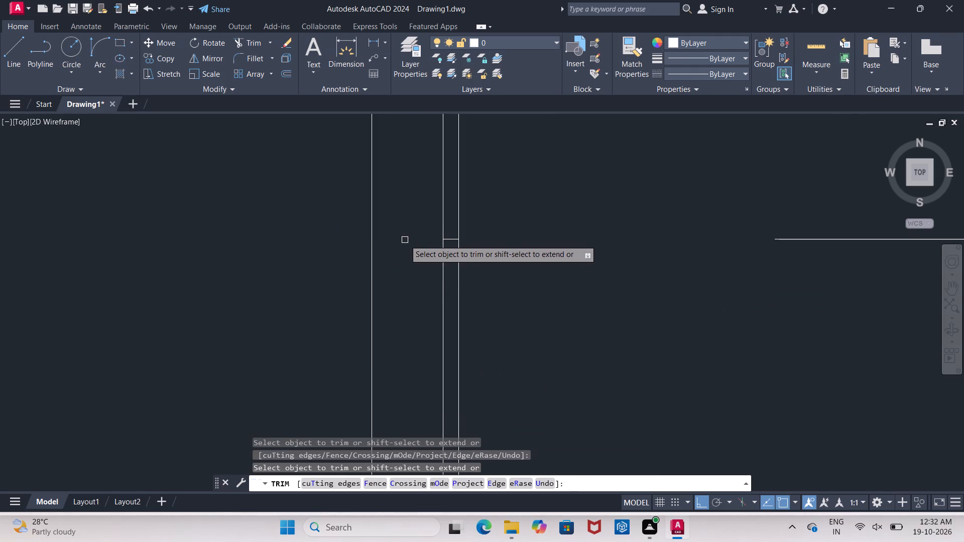
{"action": "left_click", "coordinate": [460, 219]}
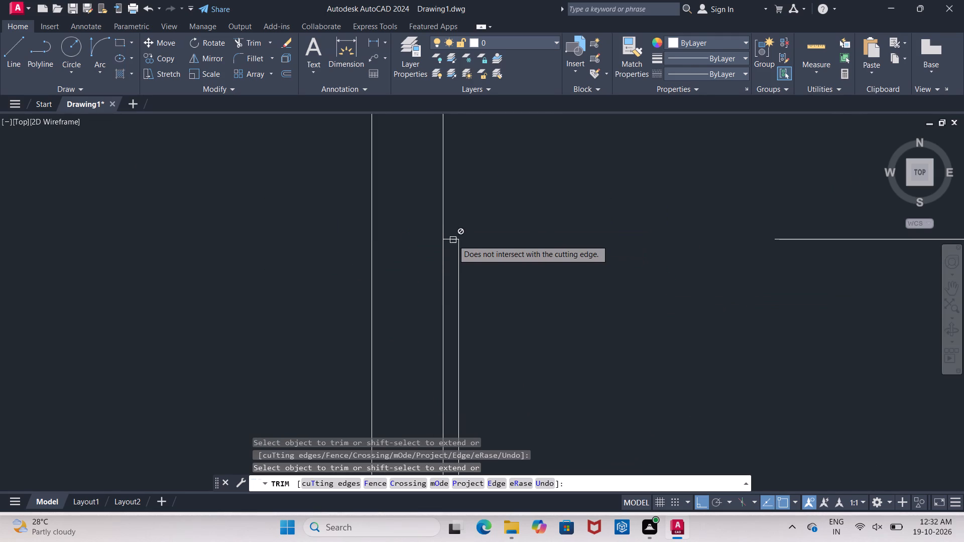
Erase the leftover horizontal guide pieces at the leaf's upper end and on the far side of the doorway.
{"action": "scroll", "coordinate": [453, 240], "scroll_direction": "up", "scroll_amount": 2}
{"action": "left_click", "coordinate": [453, 240]}
{"action": "left_click", "coordinate": [453, 240]}
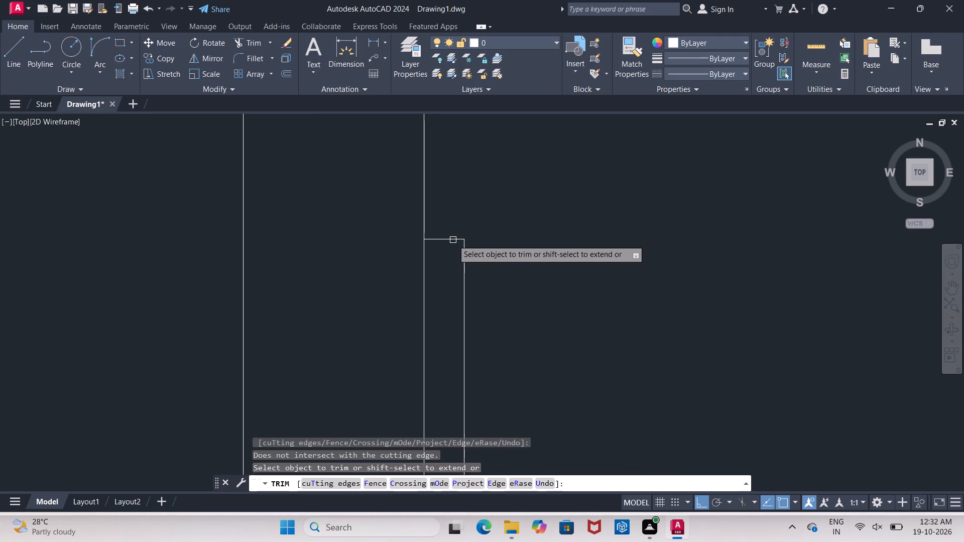
{"action": "key", "text": "Escape"}
{"action": "left_click", "coordinate": [453, 240]}
{"action": "key", "text": "Escape"}
{"action": "left_click", "coordinate": [453, 240]}
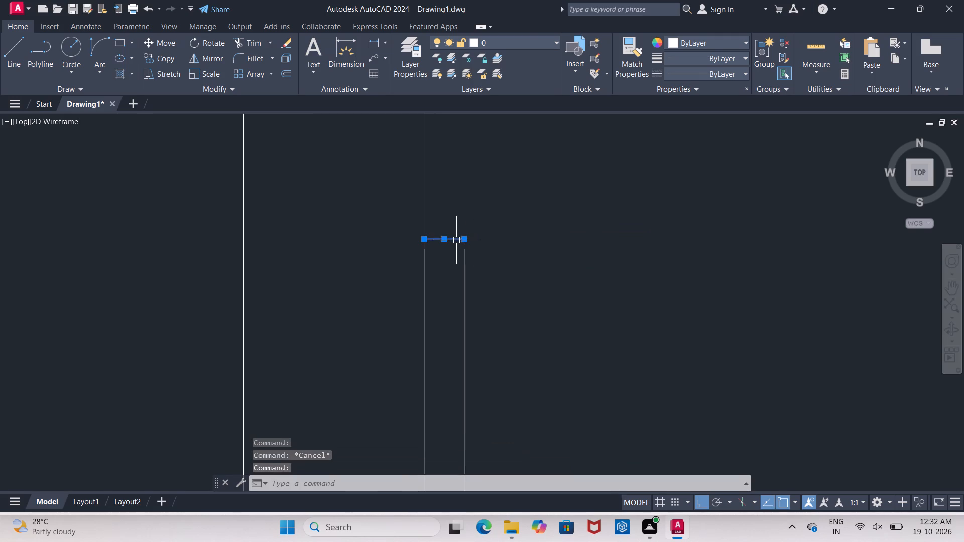
{"action": "key", "text": "Delete"}
{"action": "scroll", "coordinate": [493, 249], "scroll_direction": "down", "scroll_amount": 2}
{"action": "scroll", "coordinate": [573, 254], "scroll_direction": "down", "scroll_amount": 1}
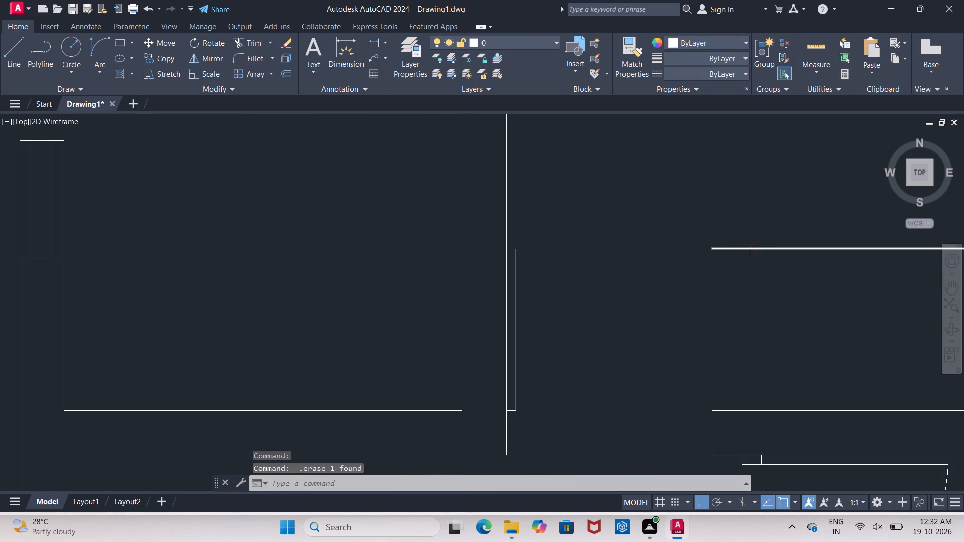
{"action": "left_click", "coordinate": [751, 246]}
{"action": "key", "text": "Delete"}
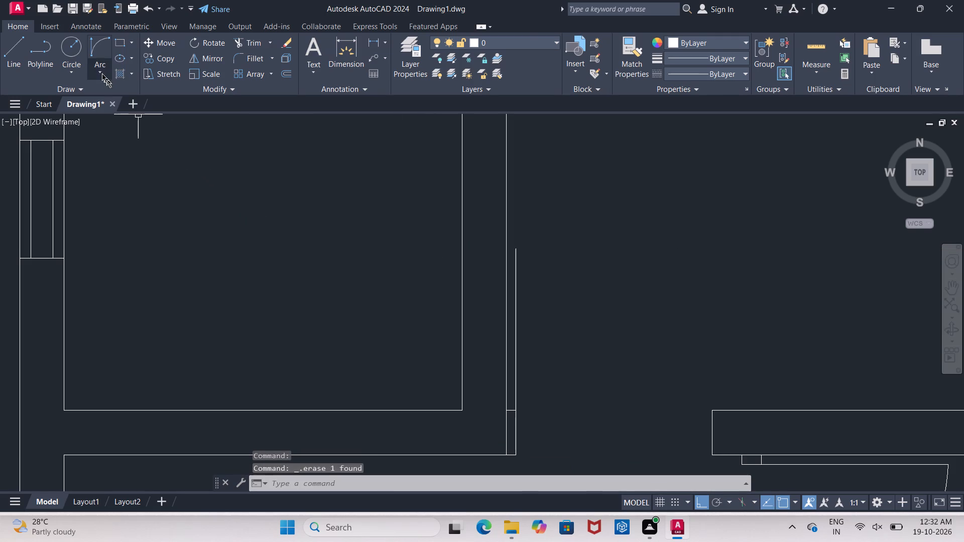
Draw the swing arc with Start, End, Direction from the far jamb's lower corner to the leaf's upper end, tangent straight upward.
{"action": "left_click", "coordinate": [94, 56]}
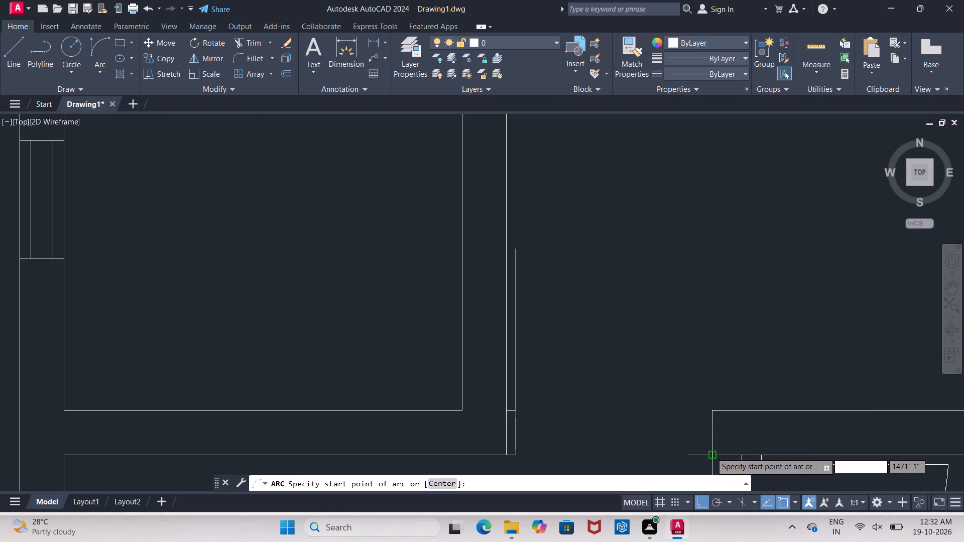
{"action": "left_click", "coordinate": [711, 452]}
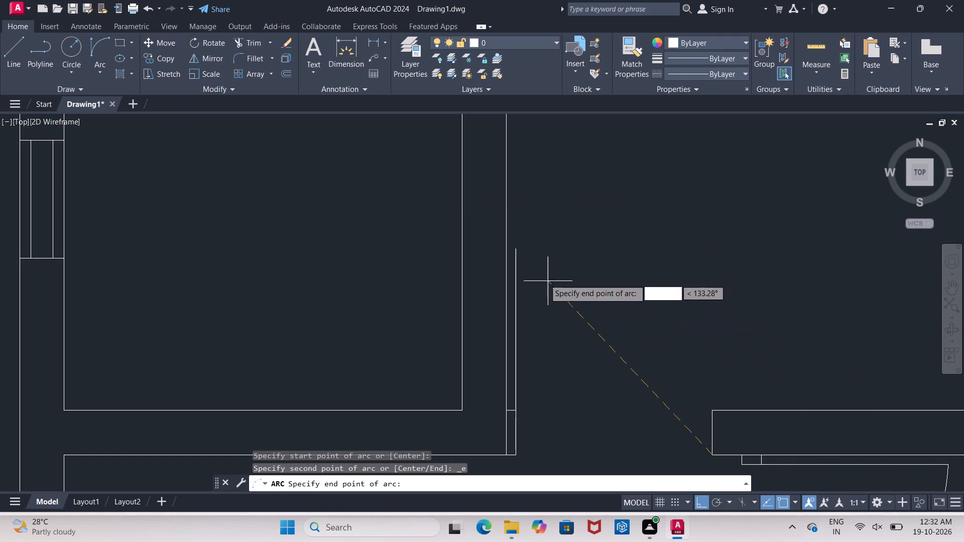
{"action": "left_click", "coordinate": [514, 249]}
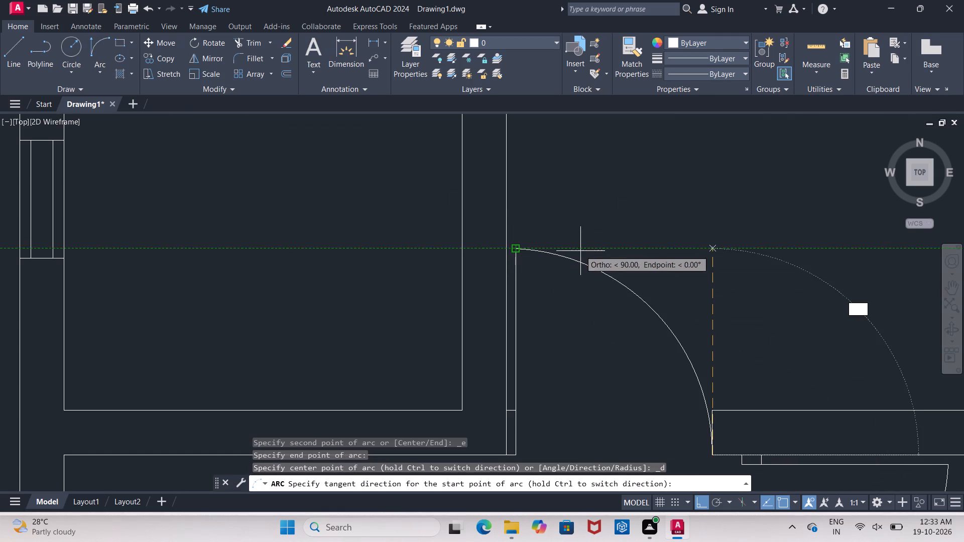
{"action": "left_click", "coordinate": [583, 257]}
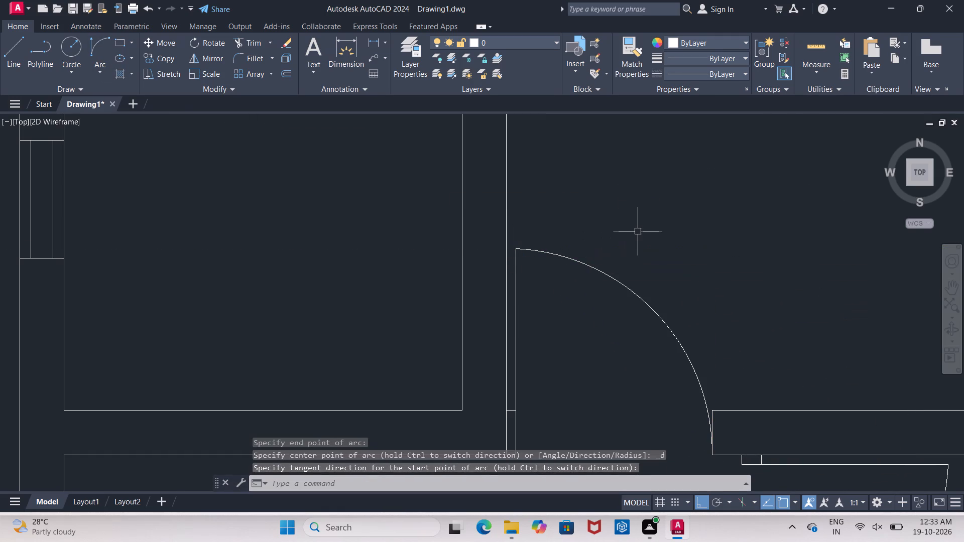
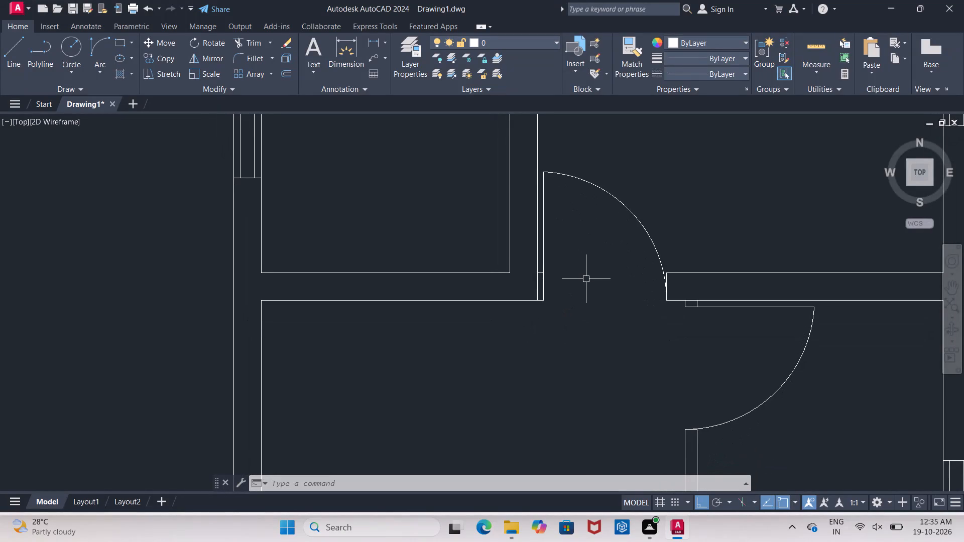
Offset the top wall's inner line 2" downward into the rooms.
{"action": "middle_click_drag", "start_coordinate": [586, 280], "coordinate": [584, 298]}
{"action": "scroll", "coordinate": [584, 298], "scroll_direction": "down", "scroll_amount": 1}
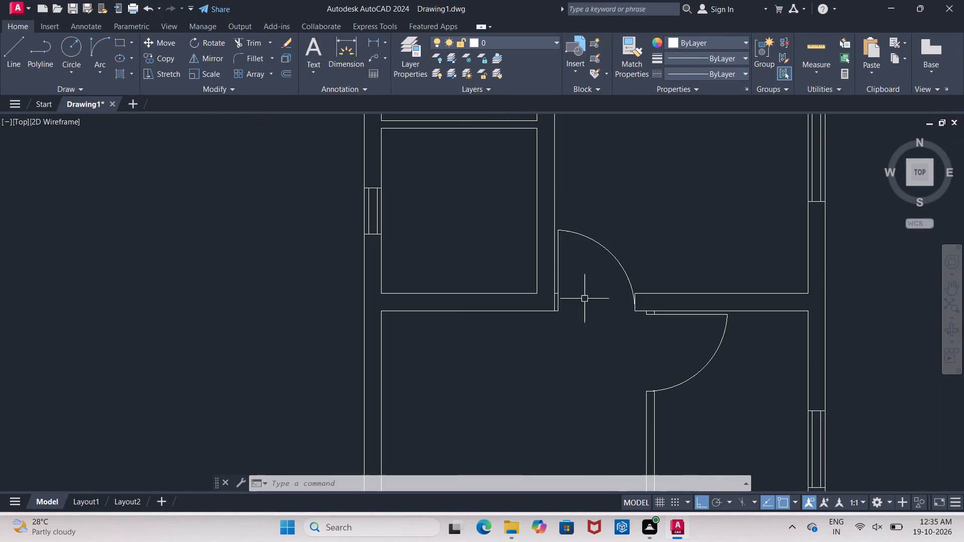
{"action": "scroll", "coordinate": [584, 299], "scroll_direction": "down", "scroll_amount": 1}
{"action": "key", "text": "Escape"}
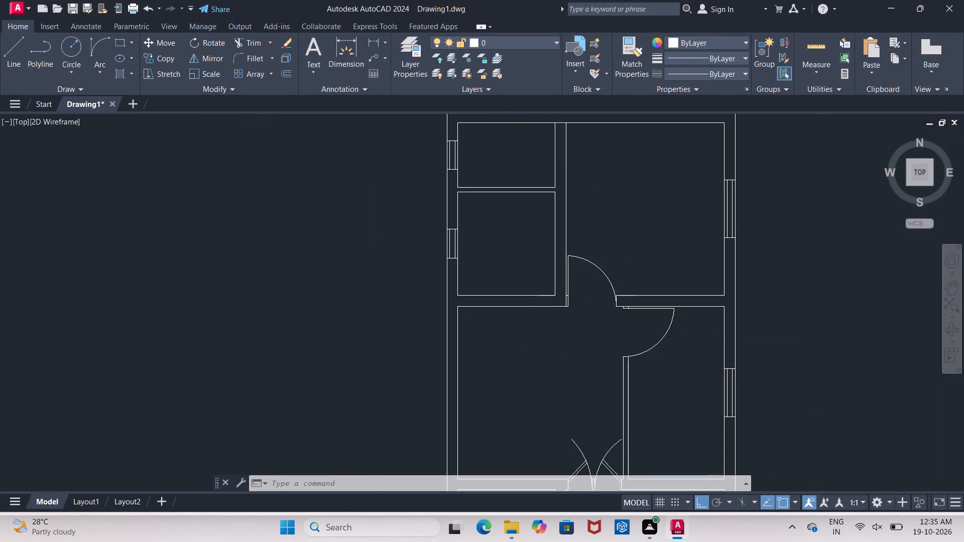
{"action": "key", "text": "o"}
{"action": "key", "text": "Return"}
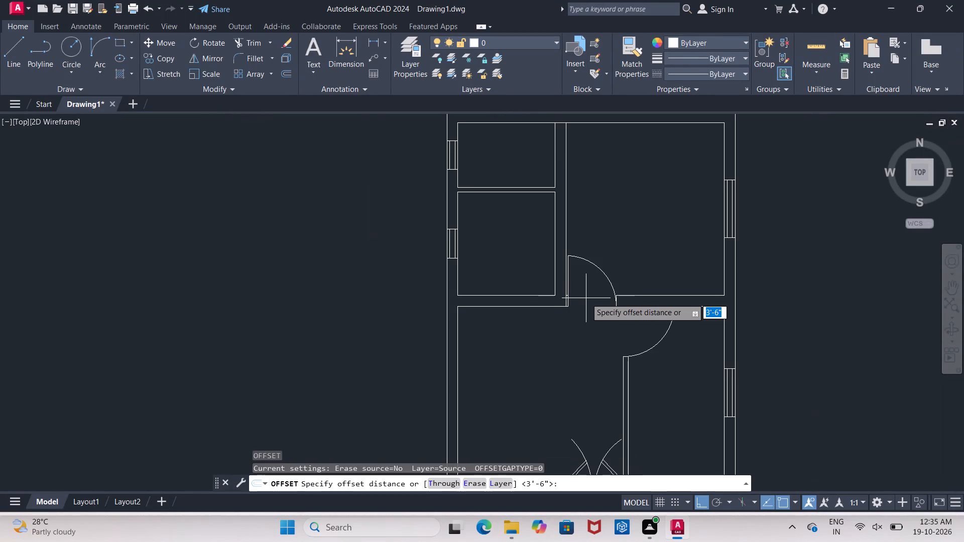
{"action": "middle_click_drag", "start_coordinate": [587, 230], "coordinate": [567, 312]}
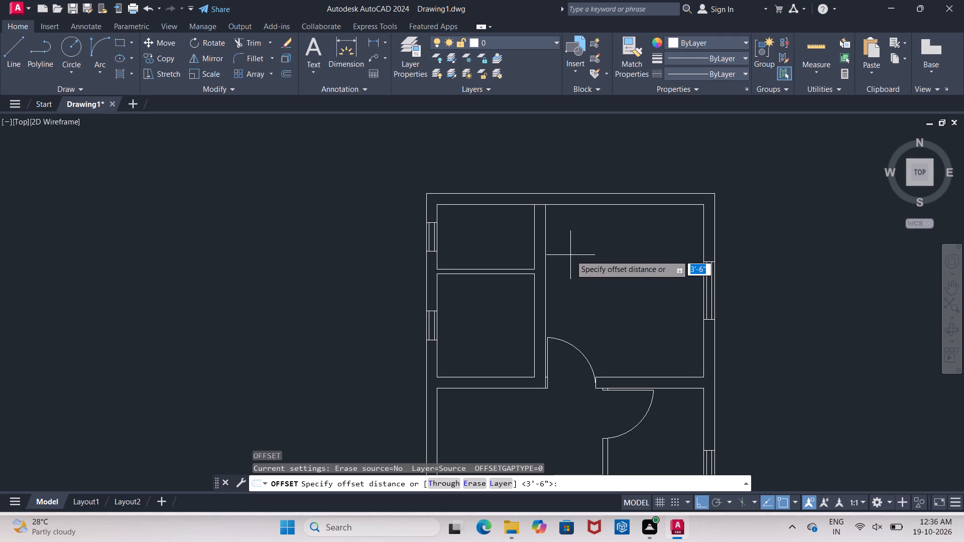
{"action": "key", "text": "2"}
{"action": "key", "text": "shift+quotedbl"}
{"action": "key", "text": "Return"}
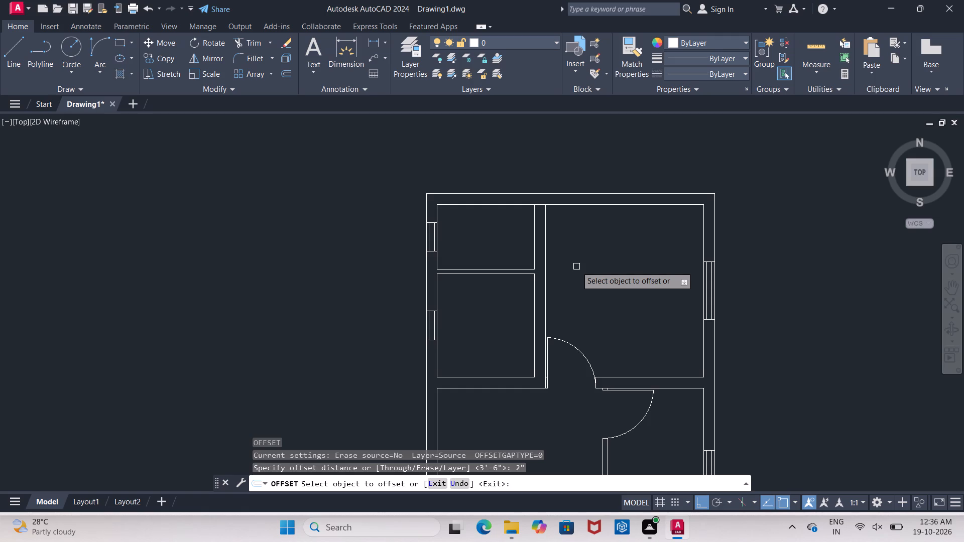
{"action": "left_click", "coordinate": [511, 204]}
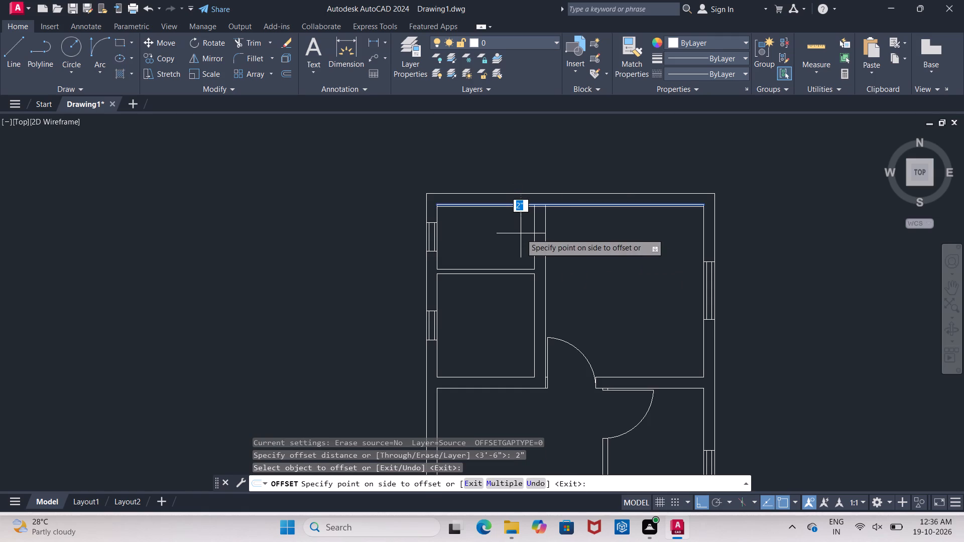
{"action": "left_click", "coordinate": [521, 233]}
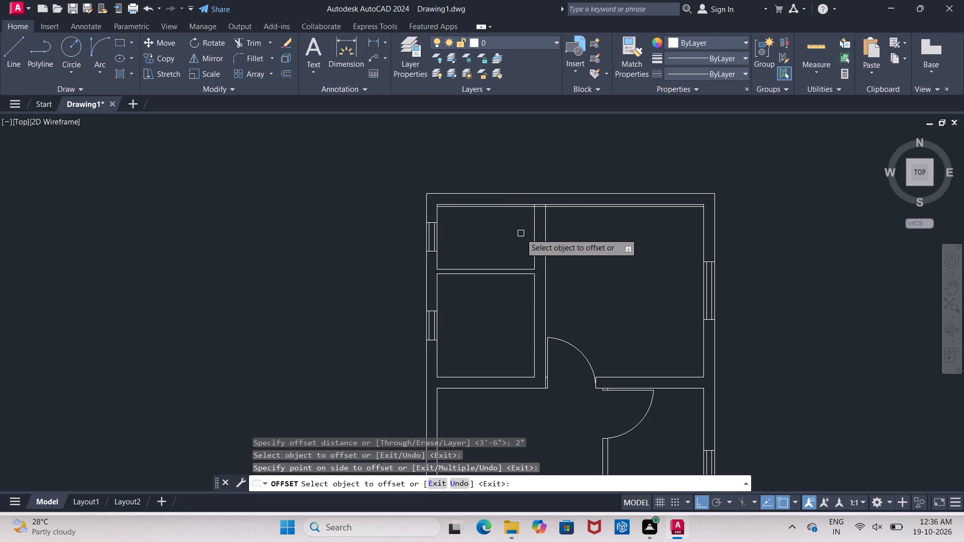
{"action": "left_click", "coordinate": [521, 233]}
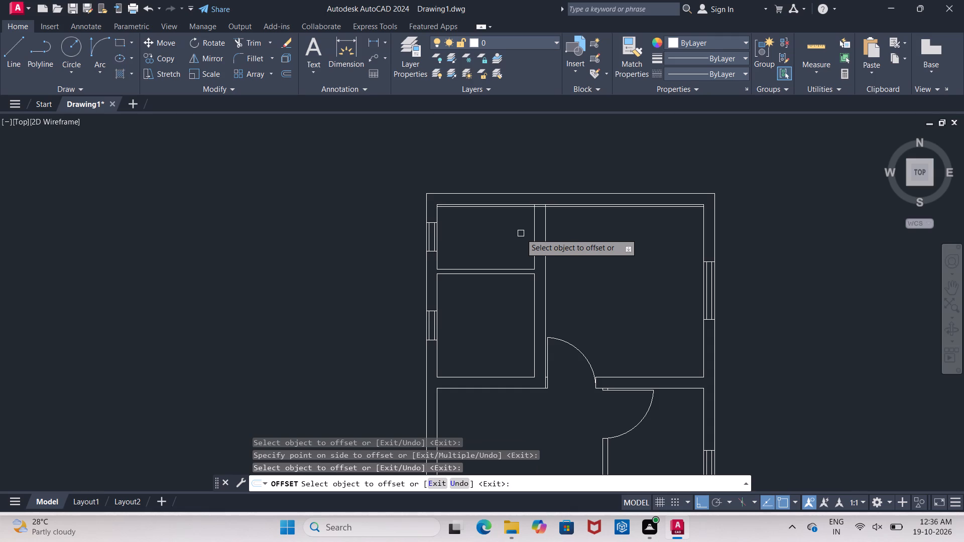
Offset the large-room face of the upper vertical dividing wall 3' toward the small rooms.
{"action": "type", "text": "3'"}
{"action": "key", "text": "Return"}
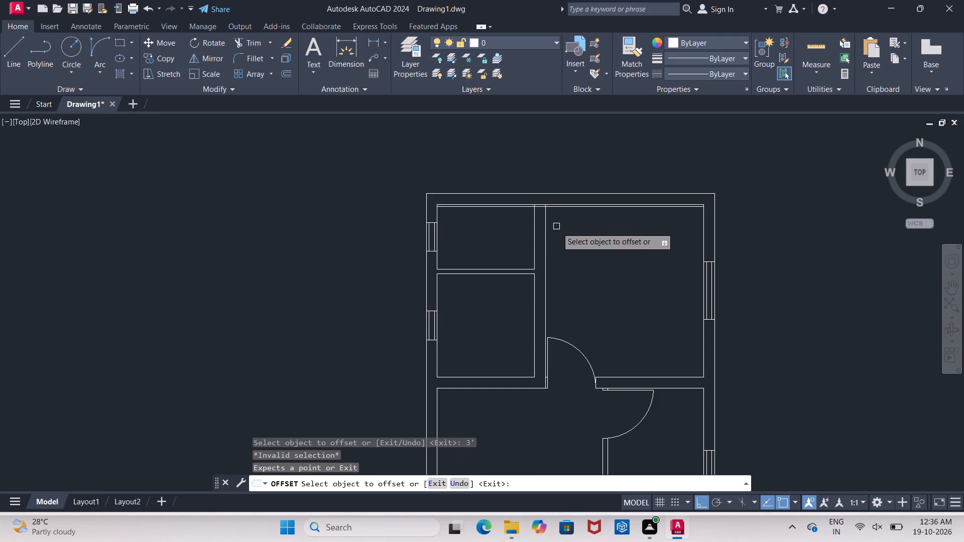
{"action": "left_click", "coordinate": [546, 227]}
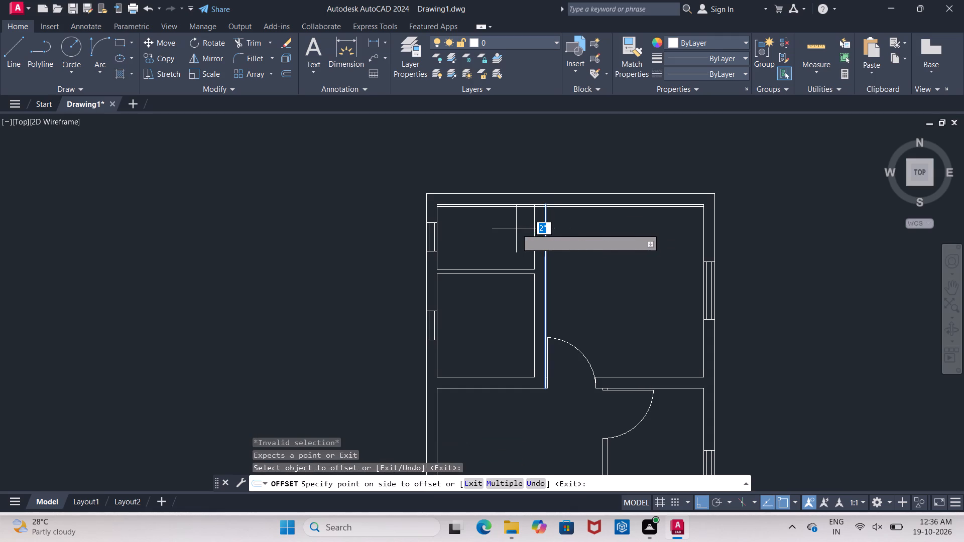
{"action": "type", "text": "3'"}
{"action": "key", "text": "Return"}
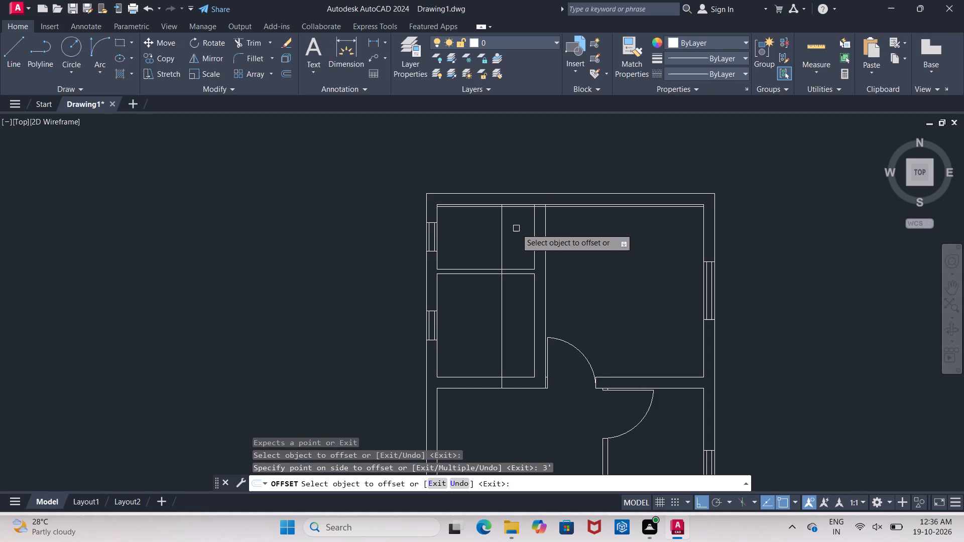
{"action": "left_click", "coordinate": [516, 228]}
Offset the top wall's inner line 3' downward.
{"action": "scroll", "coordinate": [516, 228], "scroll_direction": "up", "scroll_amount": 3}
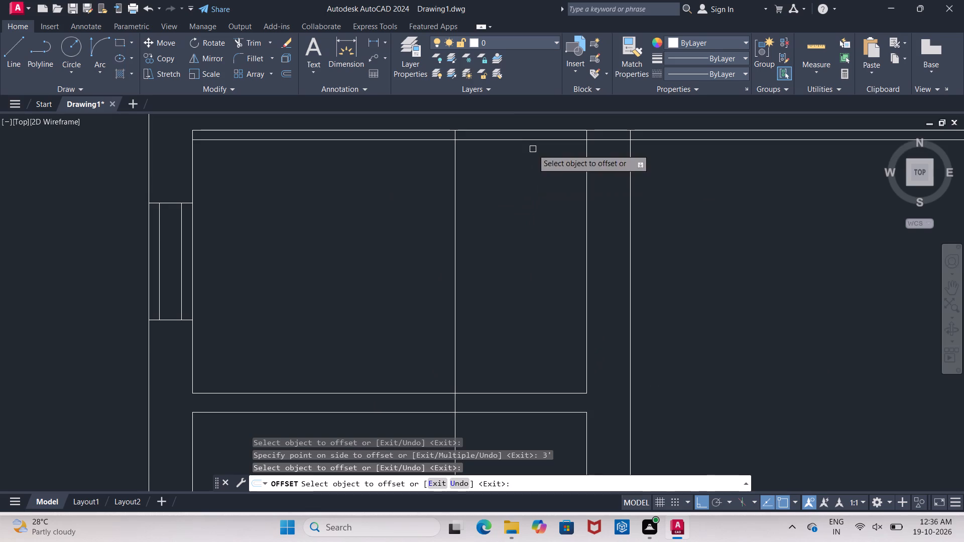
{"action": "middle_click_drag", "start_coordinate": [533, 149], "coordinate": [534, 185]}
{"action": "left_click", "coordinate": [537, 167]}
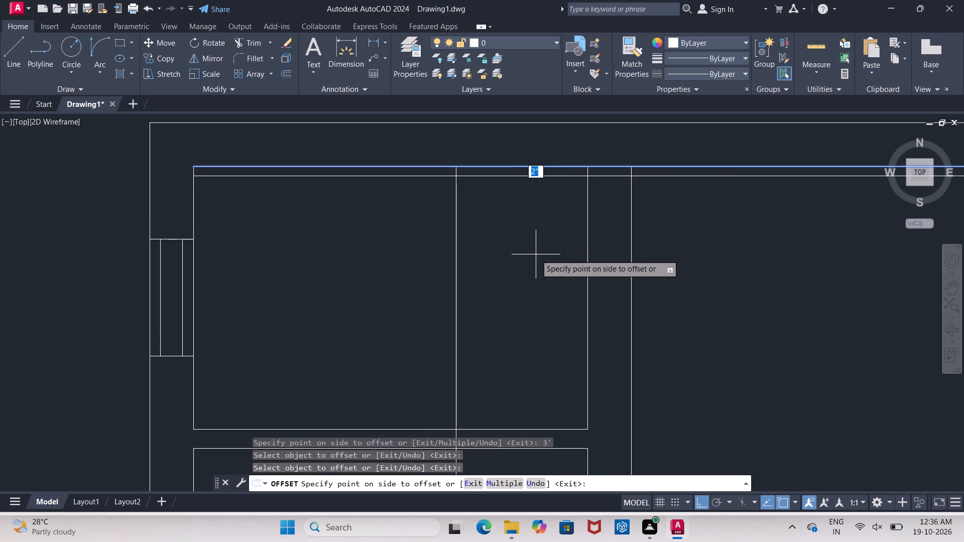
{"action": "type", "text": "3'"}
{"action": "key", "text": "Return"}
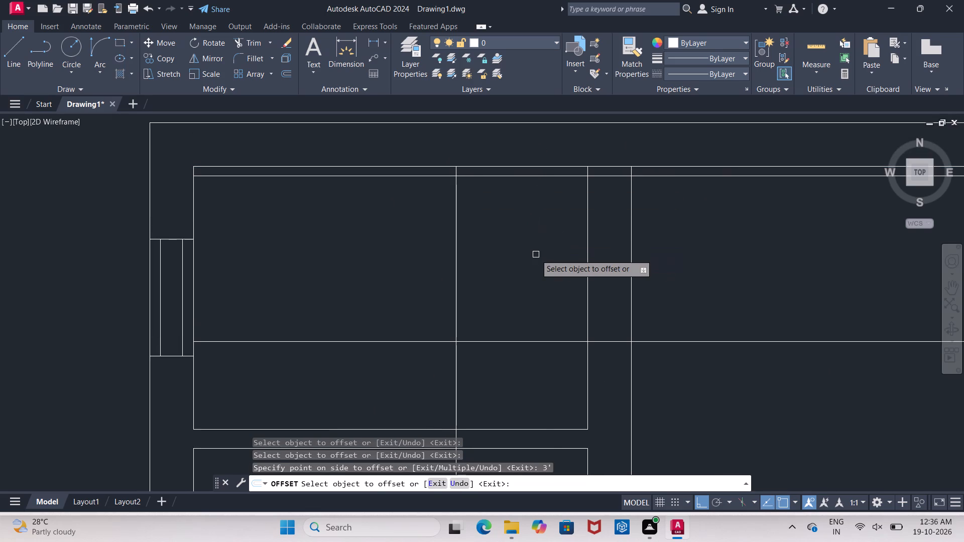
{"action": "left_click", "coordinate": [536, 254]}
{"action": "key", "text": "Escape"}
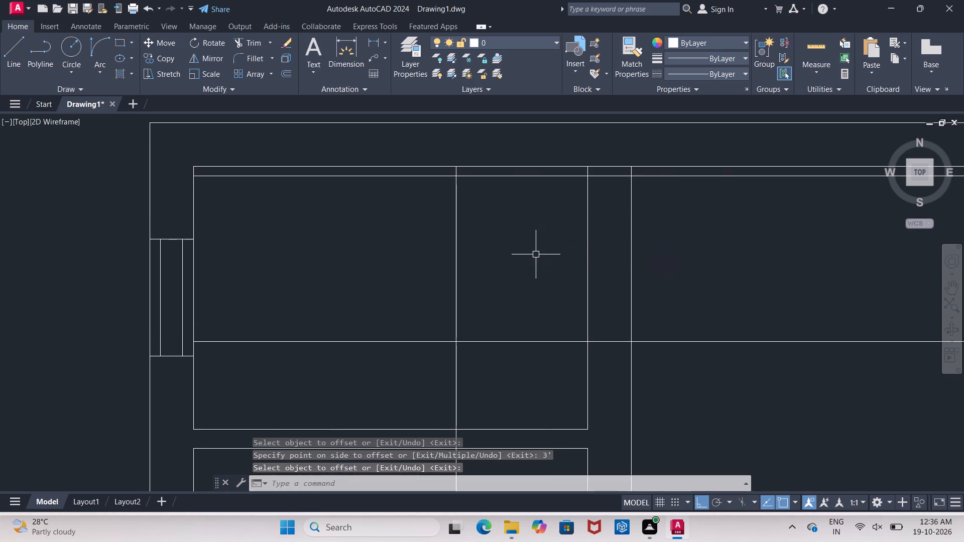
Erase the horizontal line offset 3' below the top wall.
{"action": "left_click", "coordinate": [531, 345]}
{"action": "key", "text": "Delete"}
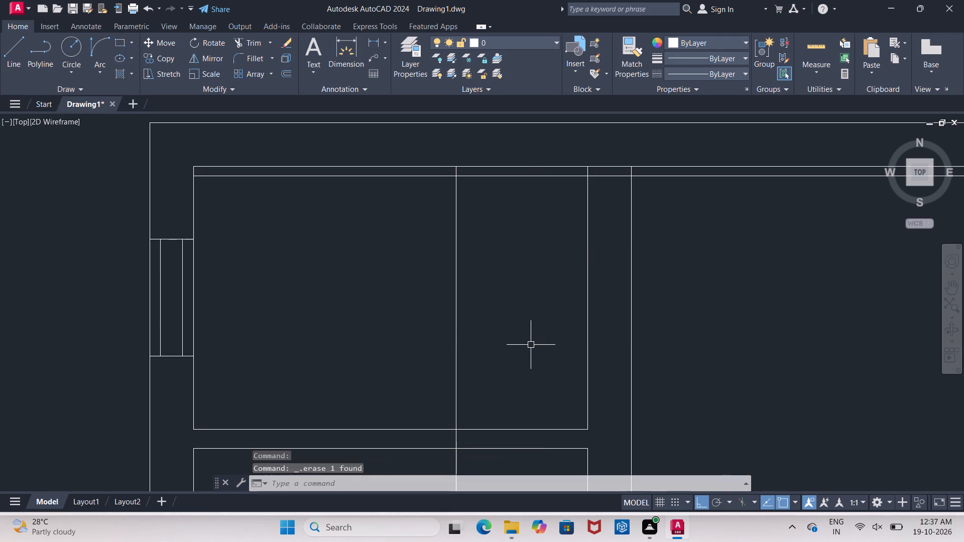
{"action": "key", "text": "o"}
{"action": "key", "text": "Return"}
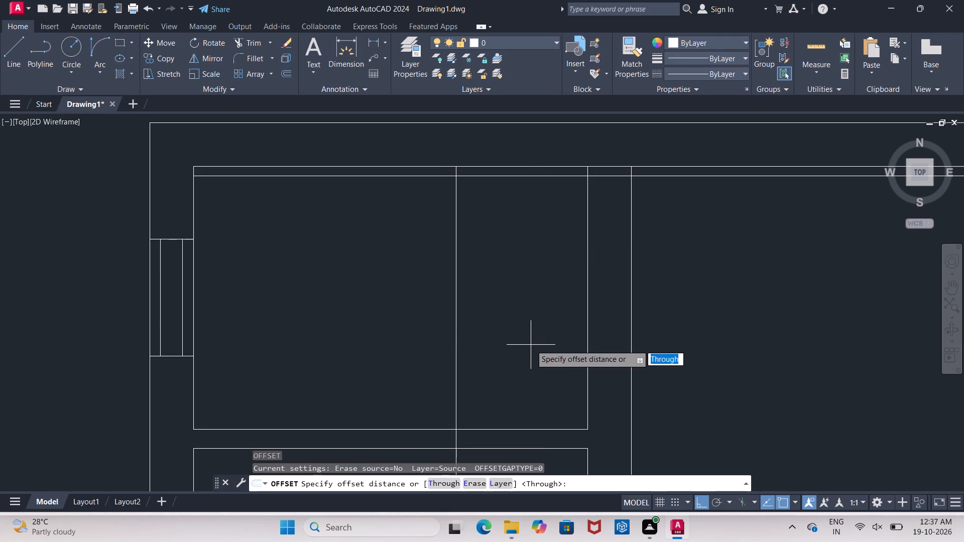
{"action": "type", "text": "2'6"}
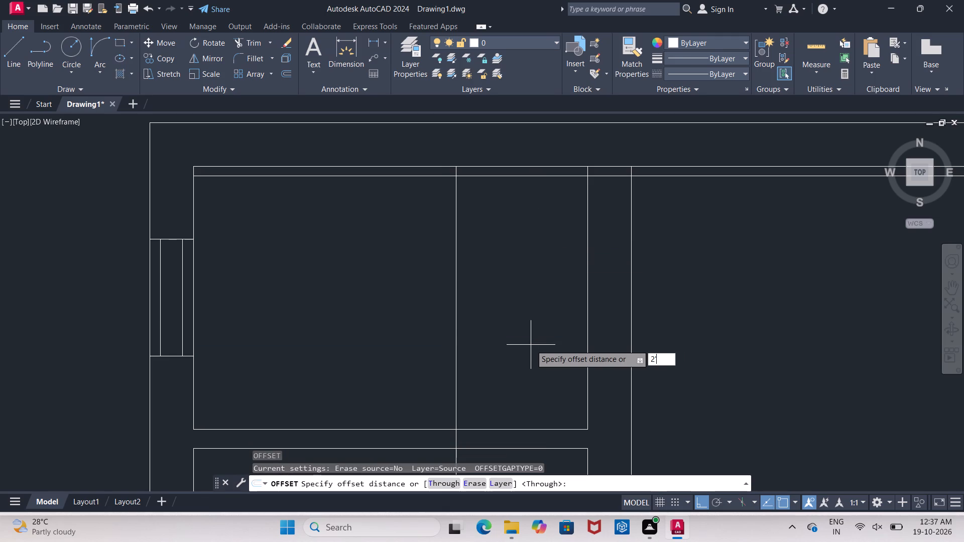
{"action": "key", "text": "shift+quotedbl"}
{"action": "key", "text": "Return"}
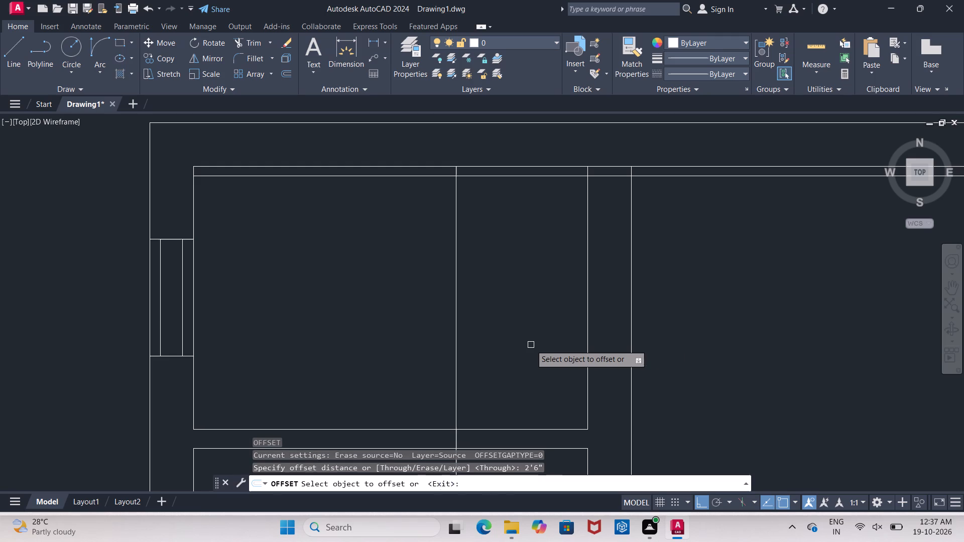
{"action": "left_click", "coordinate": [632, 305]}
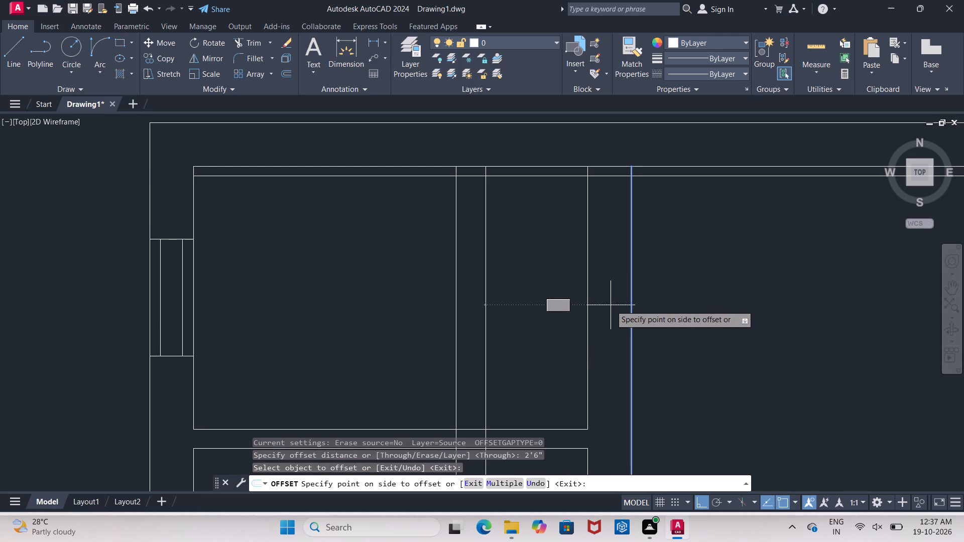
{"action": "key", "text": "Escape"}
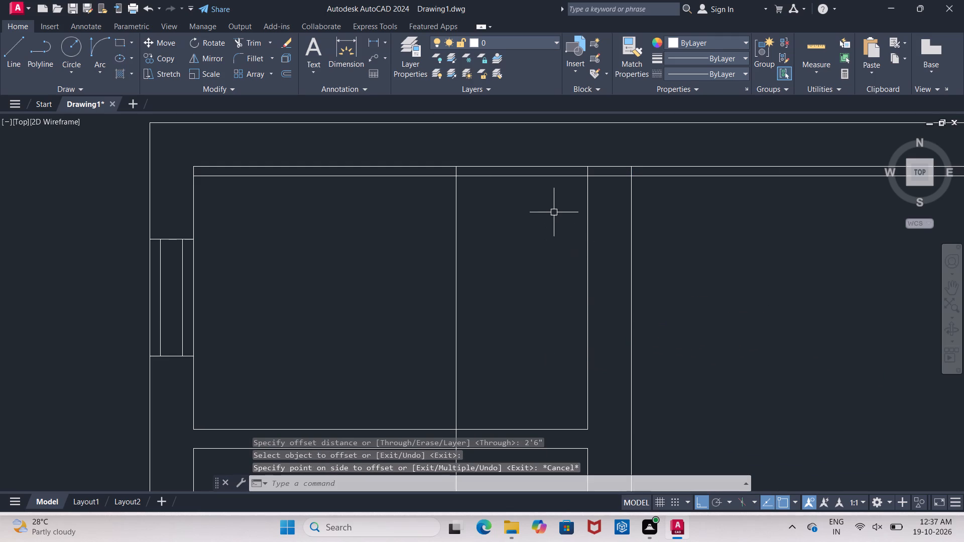
Offset the top wall's inner line 2'6" downward to mark the doorway's lower jamb.
{"action": "key", "text": "o"}
{"action": "key", "text": "Return"}
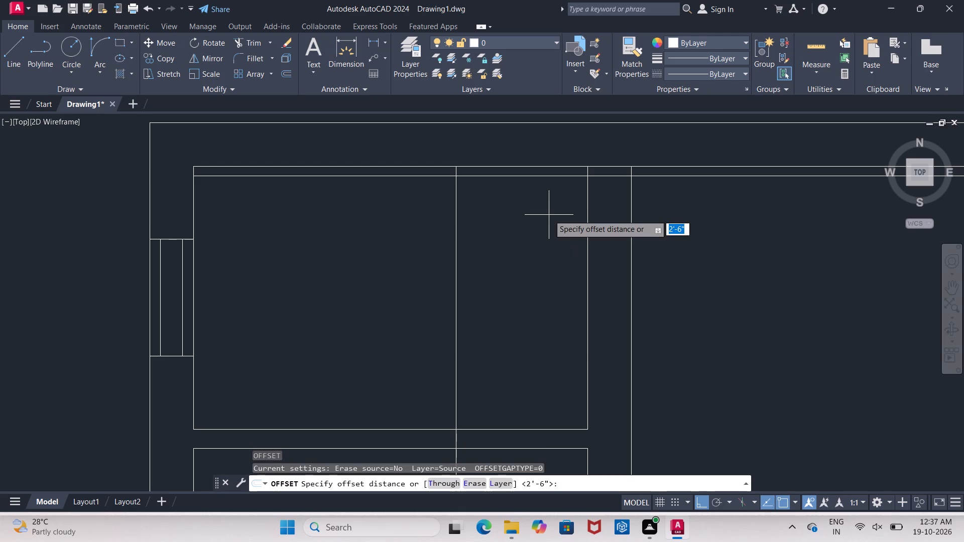
{"action": "key", "text": "2"}
{"action": "type", "text": "'6\""}
{"action": "key", "text": "Return"}
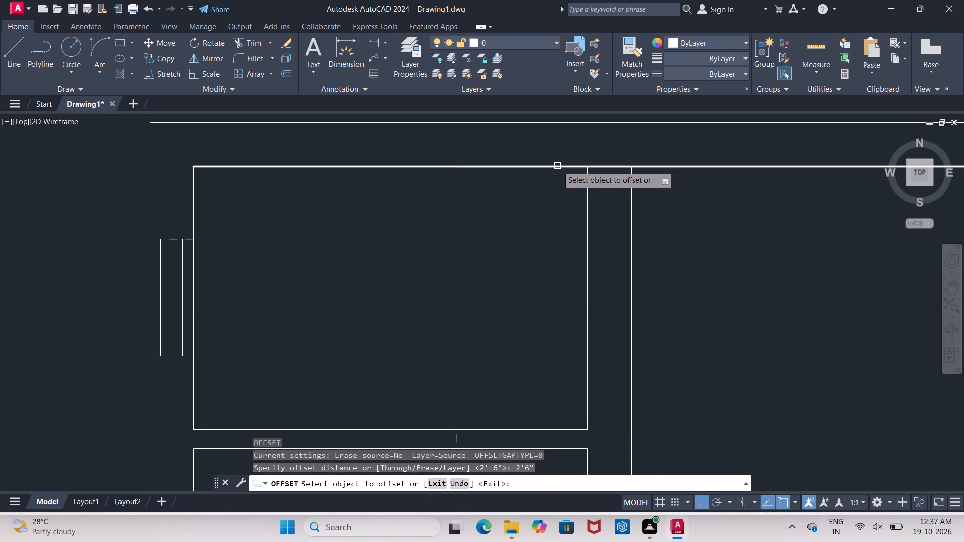
{"action": "left_click", "coordinate": [557, 166]}
{"action": "left_click", "coordinate": [560, 212]}
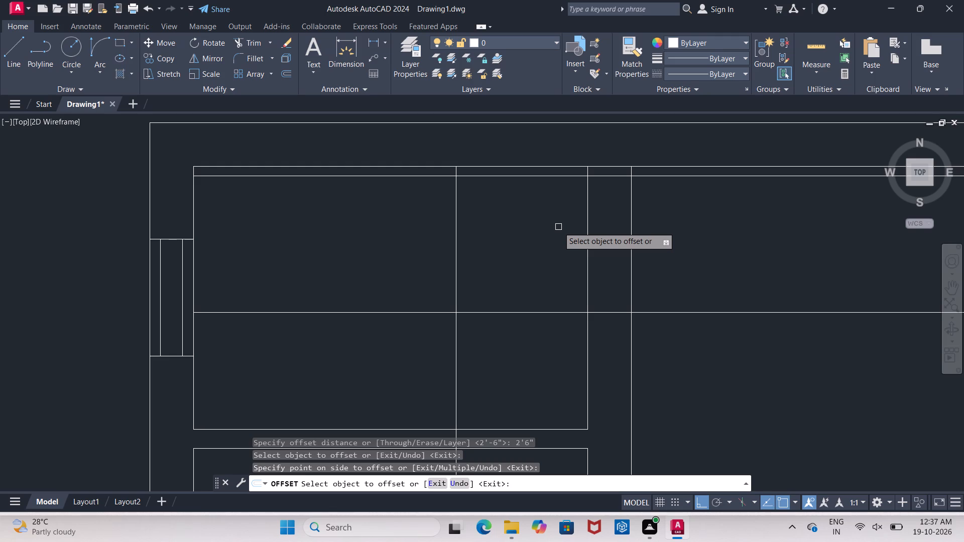
{"action": "left_click", "coordinate": [558, 227]}
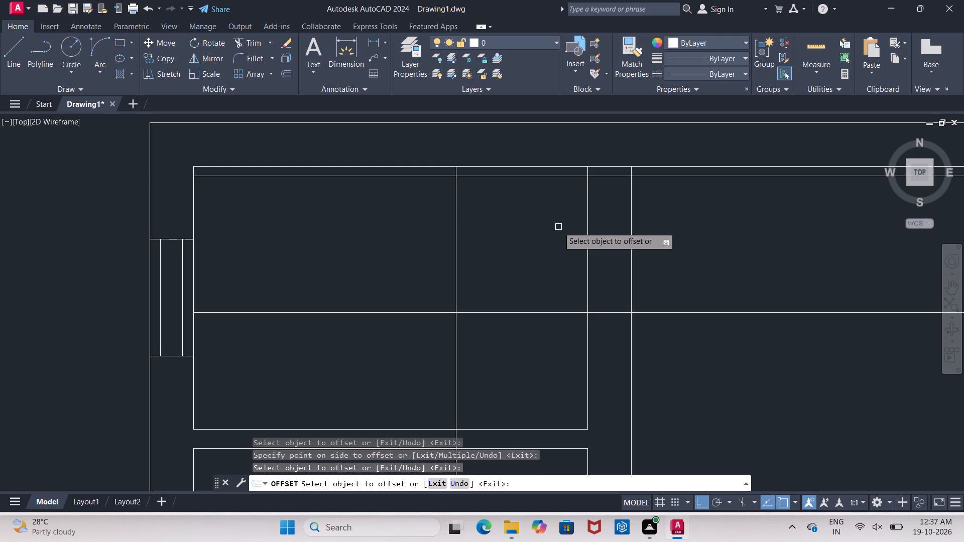
{"action": "key", "text": "Escape"}
Trim the dividing wall's faces between the 2" and 2'6" lines, and cut back the guides, leaving the jamb line across the wall.
{"action": "type", "text": "TR"}
{"action": "key", "text": "space"}
{"action": "key", "text": "space"}
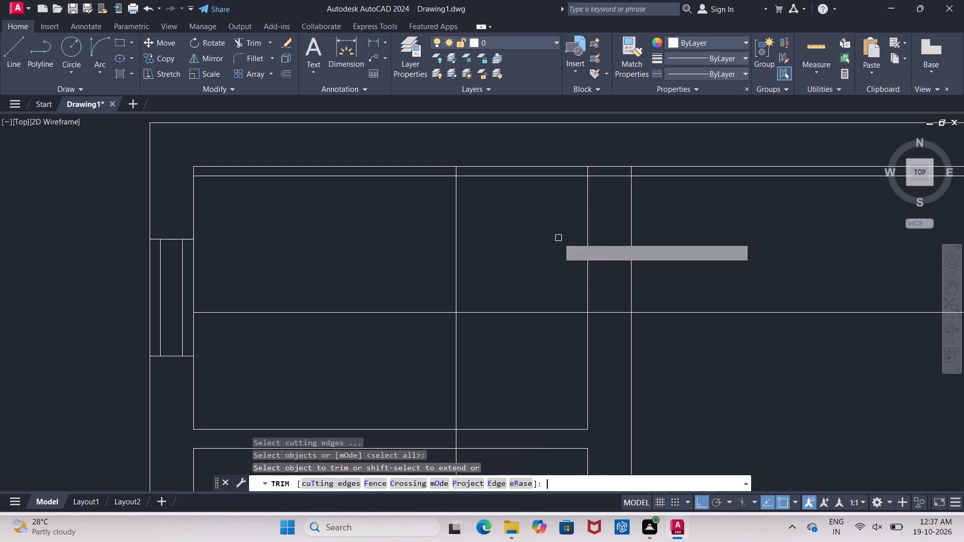
{"action": "left_click", "coordinate": [411, 254]}
{"action": "left_click", "coordinate": [833, 261]}
{"action": "left_click_drag", "start_coordinate": [749, 268], "coordinate": [751, 368]}
{"action": "left_click", "coordinate": [751, 368]}
{"action": "left_click_drag", "start_coordinate": [366, 333], "coordinate": [526, 365]}
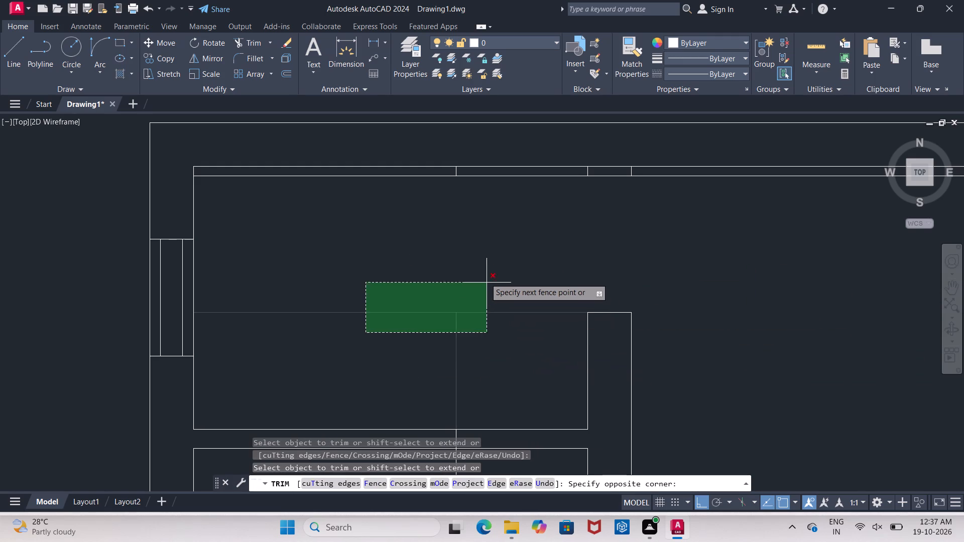
{"action": "left_click", "coordinate": [417, 278]}
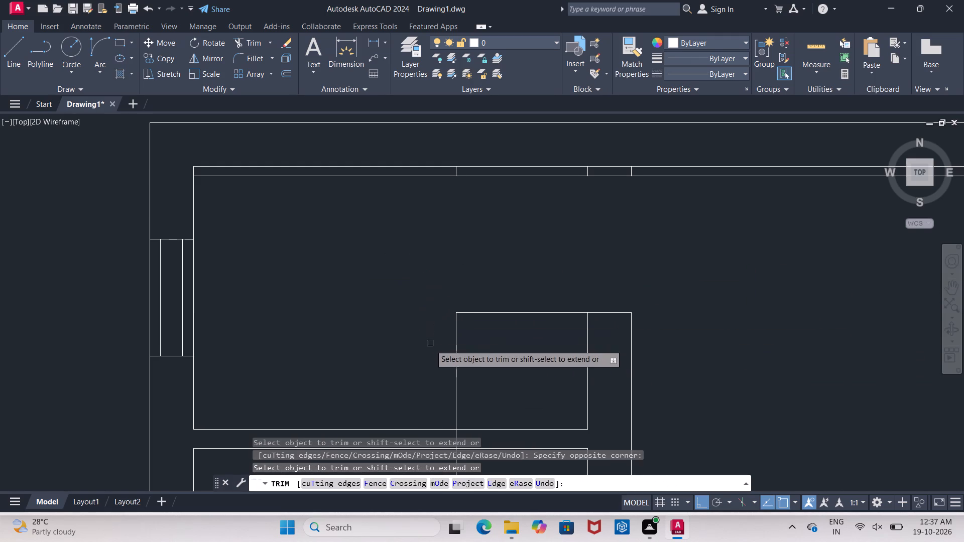
{"action": "left_click", "coordinate": [457, 363]}
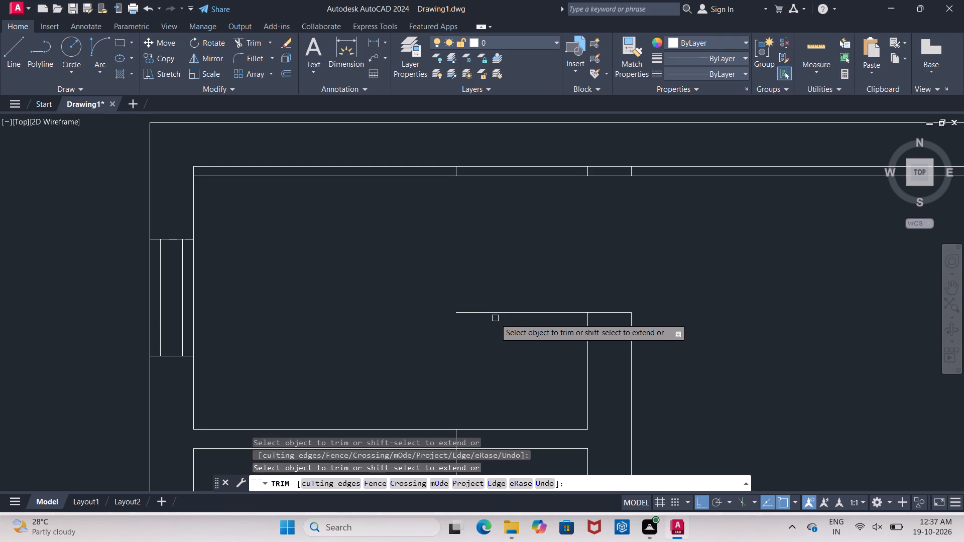
{"action": "left_click", "coordinate": [496, 312]}
{"action": "middle_click_drag", "start_coordinate": [484, 363], "coordinate": [565, 184]}
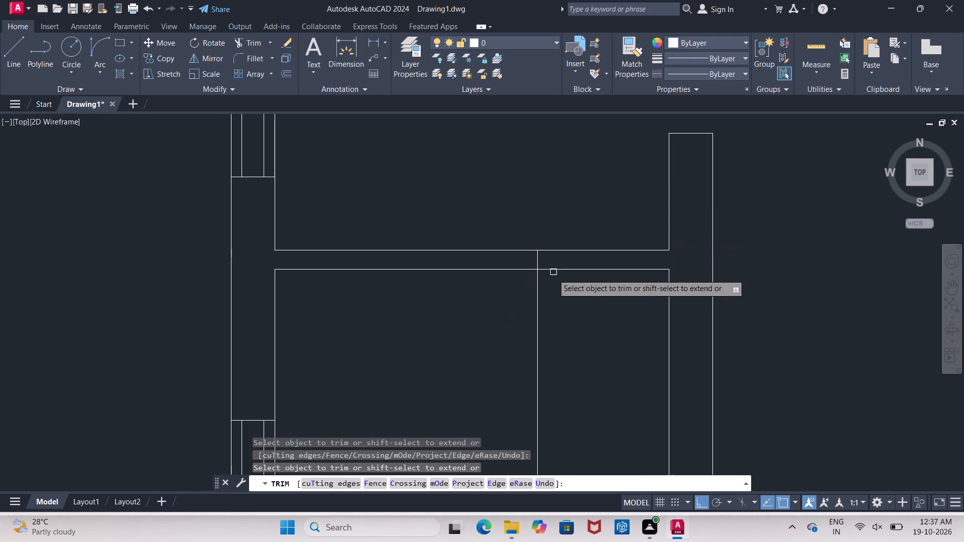
{"action": "key", "text": "Escape"}
Erase the leftover vertical guide running through the lower small room.
{"action": "left_click", "coordinate": [539, 316]}
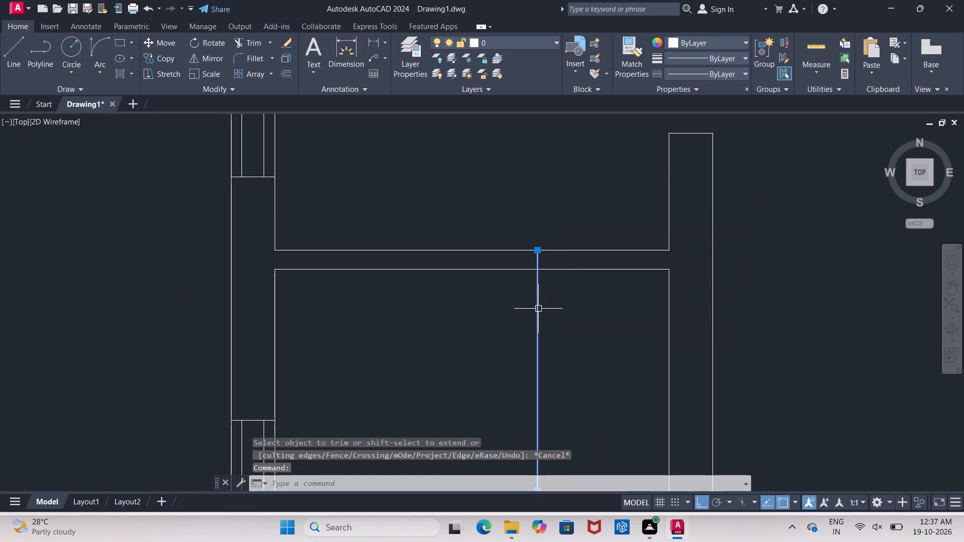
{"action": "key", "text": "Delete"}
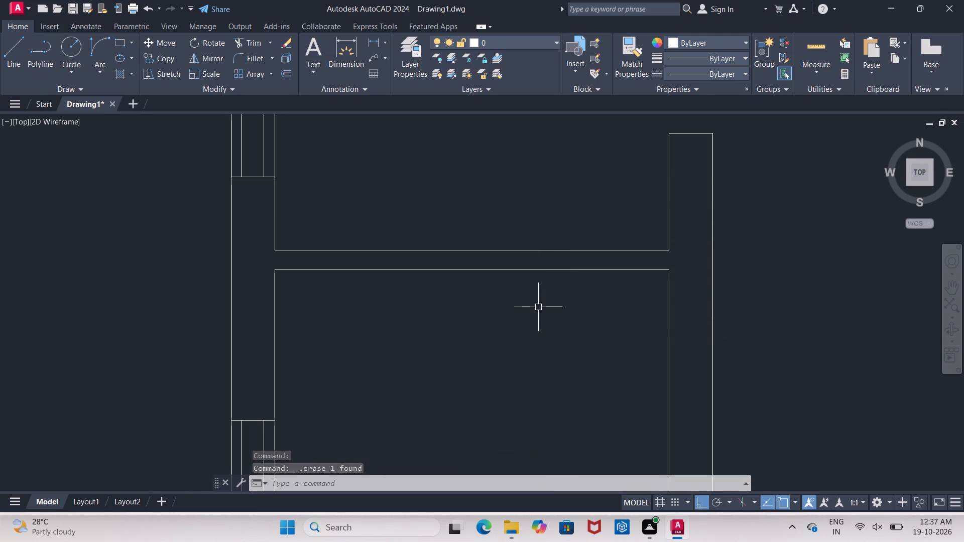
Trim the 2" line below the top wall on both sides, leaving only the upper small room's door leaf and its jamb.
{"action": "scroll", "coordinate": [619, 282], "scroll_direction": "down", "scroll_amount": 1}
{"action": "middle_click_drag", "start_coordinate": [619, 282], "coordinate": [575, 425]}
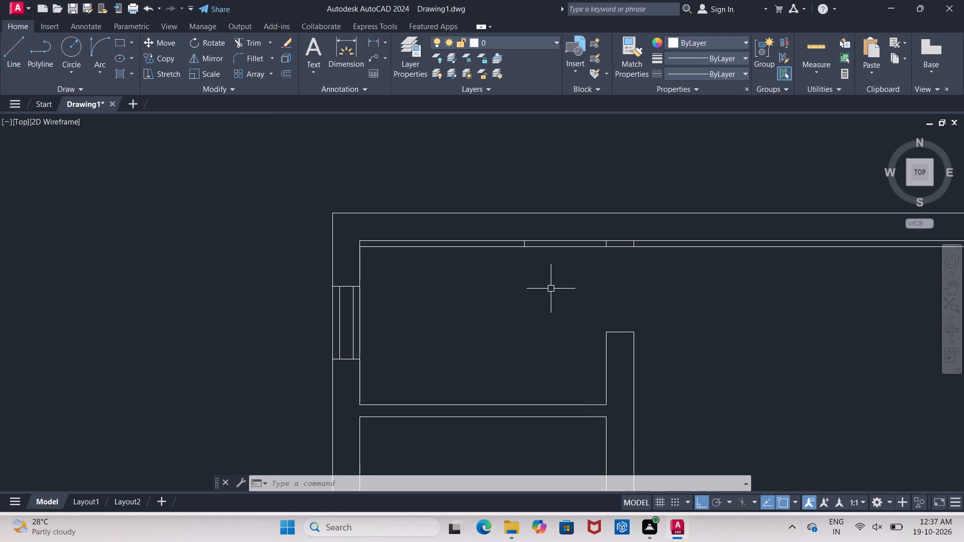
{"action": "type", "text": "TR"}
{"action": "key", "text": "Return"}
{"action": "key", "text": "Return"}
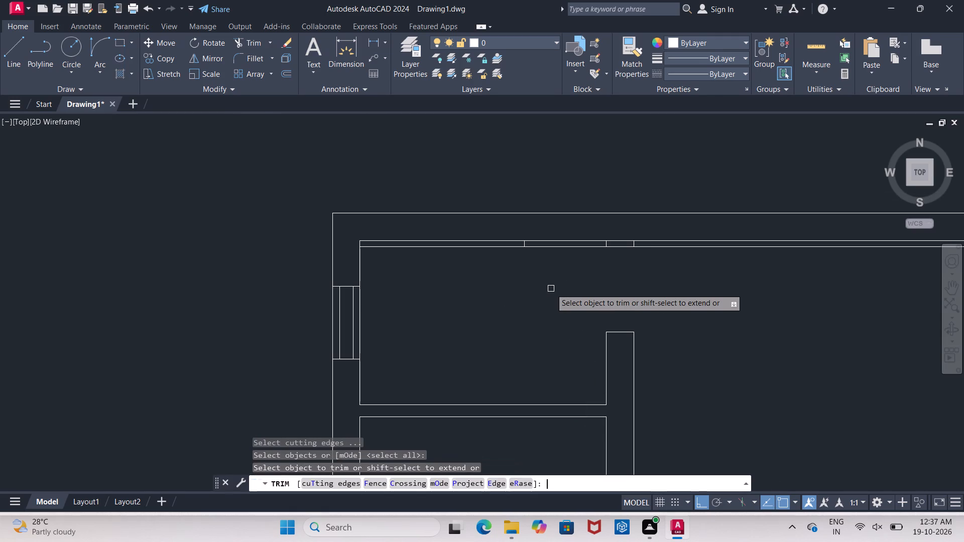
{"action": "left_click", "coordinate": [673, 247]}
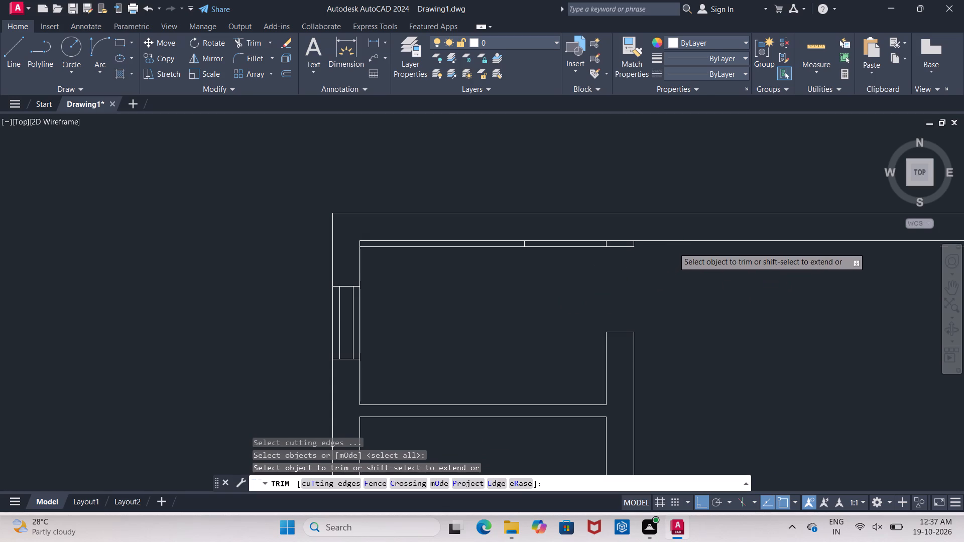
{"action": "left_click", "coordinate": [508, 244]}
{"action": "scroll", "coordinate": [510, 247], "scroll_direction": "up", "scroll_amount": 1}
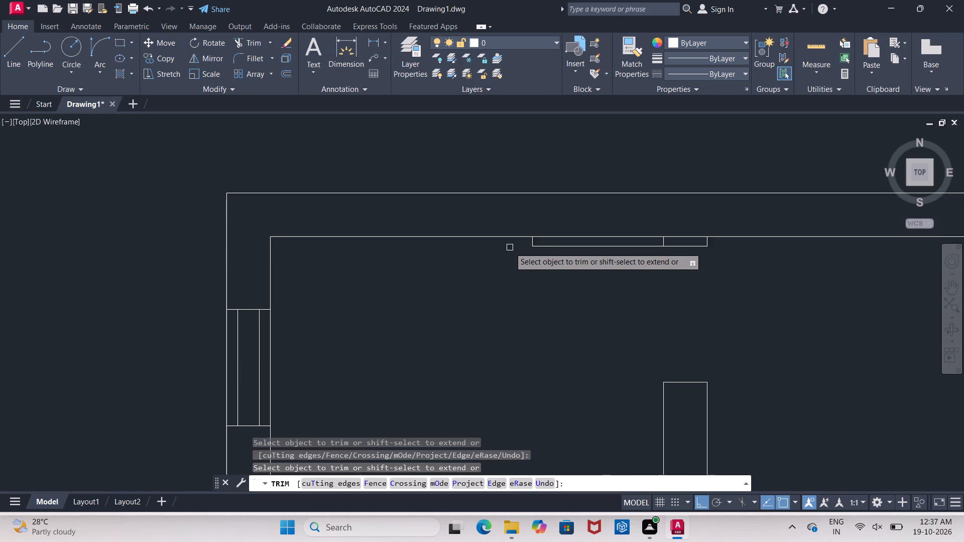
{"action": "scroll", "coordinate": [510, 247], "scroll_direction": "up", "scroll_amount": 2}
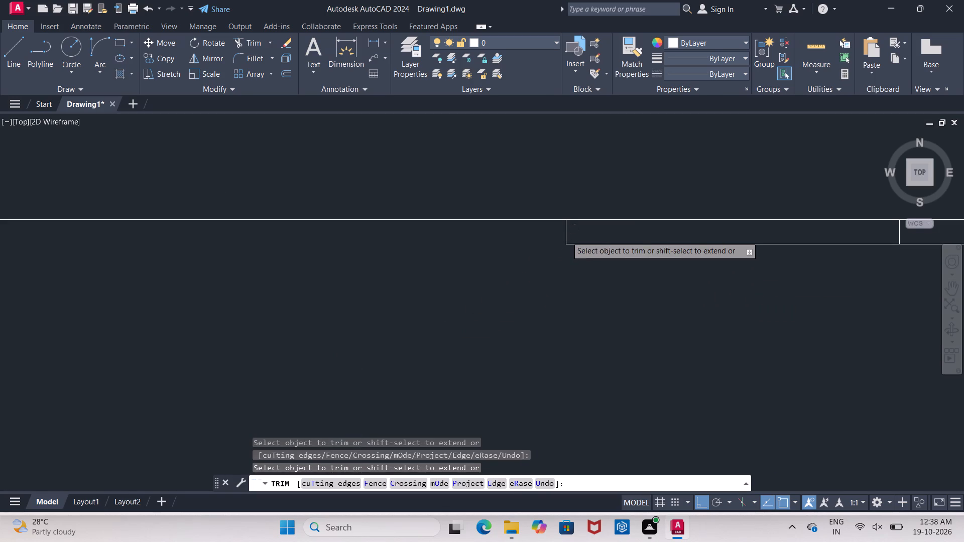
{"action": "key", "text": "Escape"}
Erase the short vertical guide at the free end of the upper small room's door leaf.
{"action": "left_click", "coordinate": [566, 236]}
{"action": "key", "text": "Delete"}
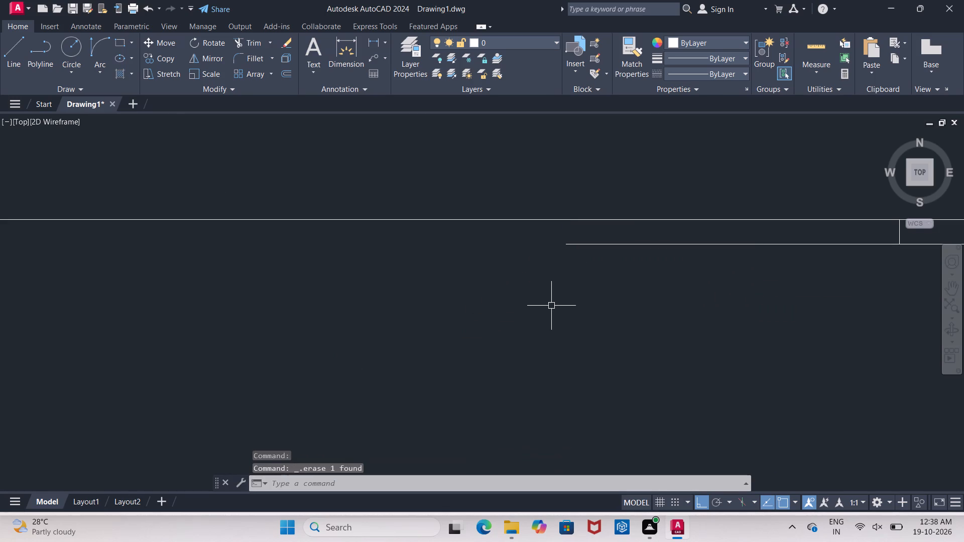
Draw the upper small room's door swing as a start-end-direction arc from the lower jamb's outer corner to the leaf's free end.
{"action": "left_click", "coordinate": [102, 43]}
{"action": "scroll", "coordinate": [468, 242], "scroll_direction": "down", "scroll_amount": 2}
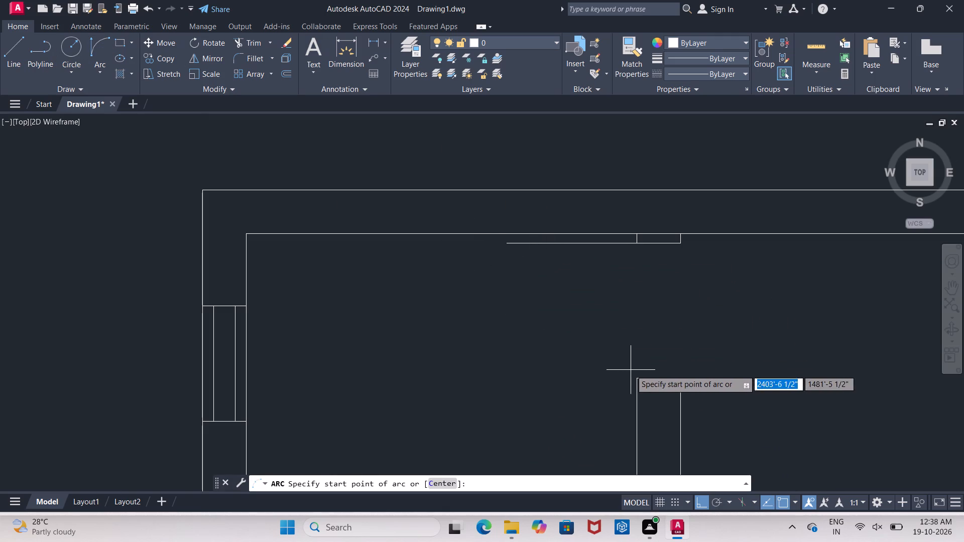
{"action": "left_click", "coordinate": [679, 380]}
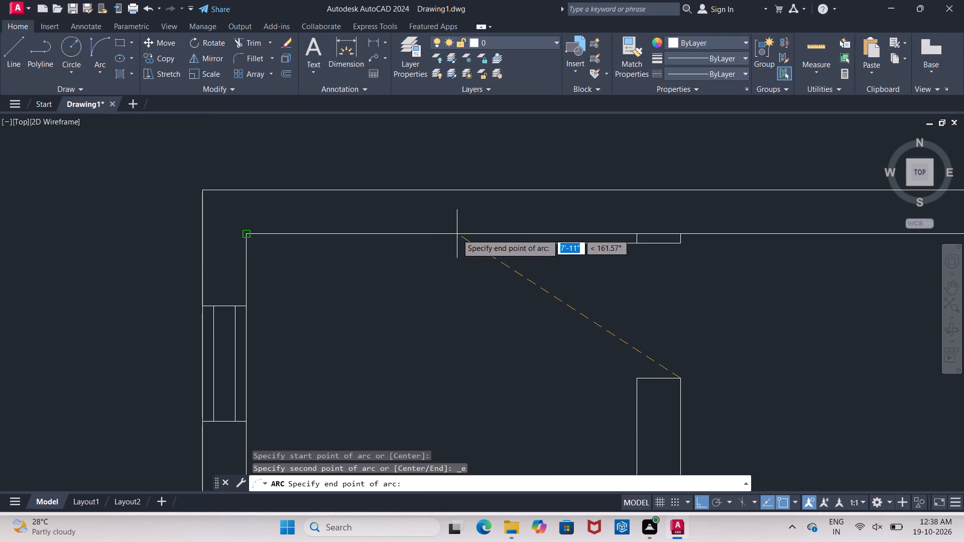
{"action": "left_click", "coordinate": [508, 243]}
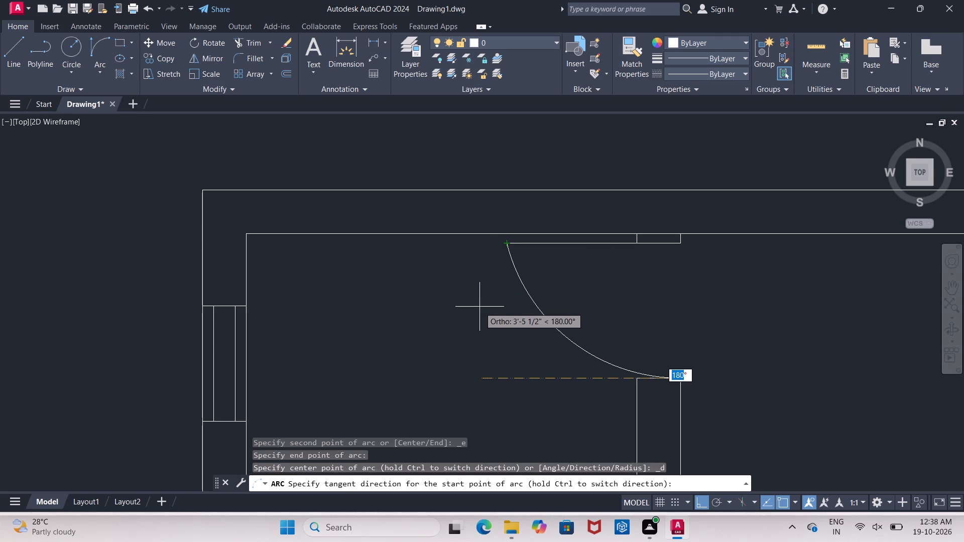
{"action": "left_click", "coordinate": [480, 314]}
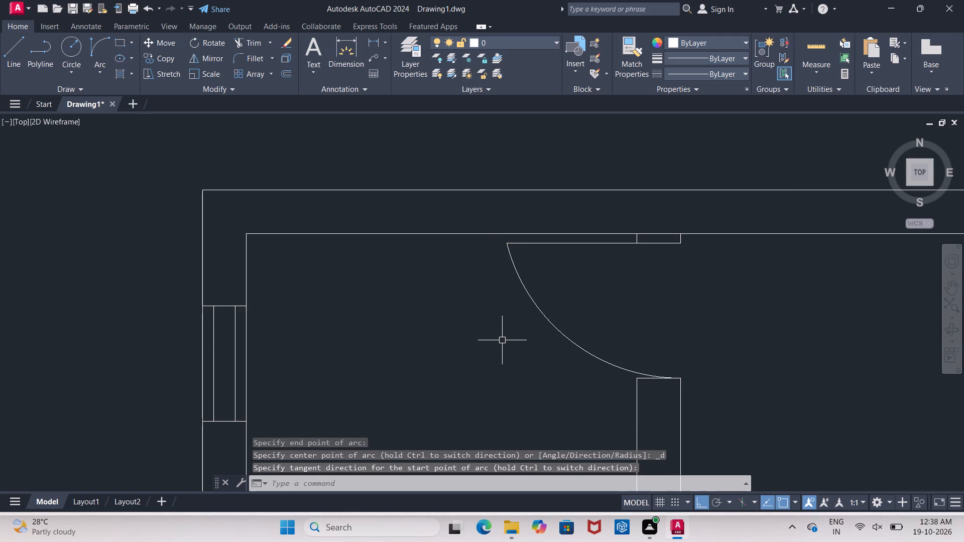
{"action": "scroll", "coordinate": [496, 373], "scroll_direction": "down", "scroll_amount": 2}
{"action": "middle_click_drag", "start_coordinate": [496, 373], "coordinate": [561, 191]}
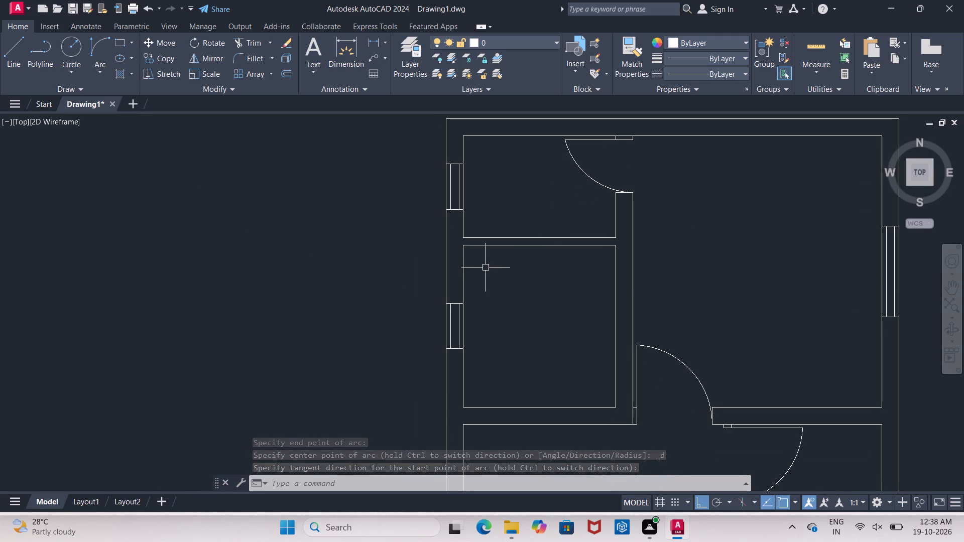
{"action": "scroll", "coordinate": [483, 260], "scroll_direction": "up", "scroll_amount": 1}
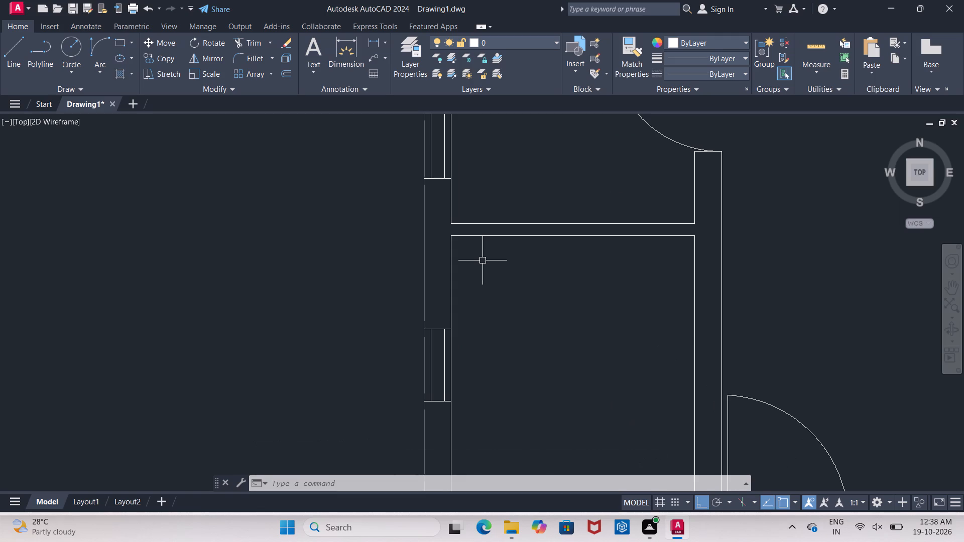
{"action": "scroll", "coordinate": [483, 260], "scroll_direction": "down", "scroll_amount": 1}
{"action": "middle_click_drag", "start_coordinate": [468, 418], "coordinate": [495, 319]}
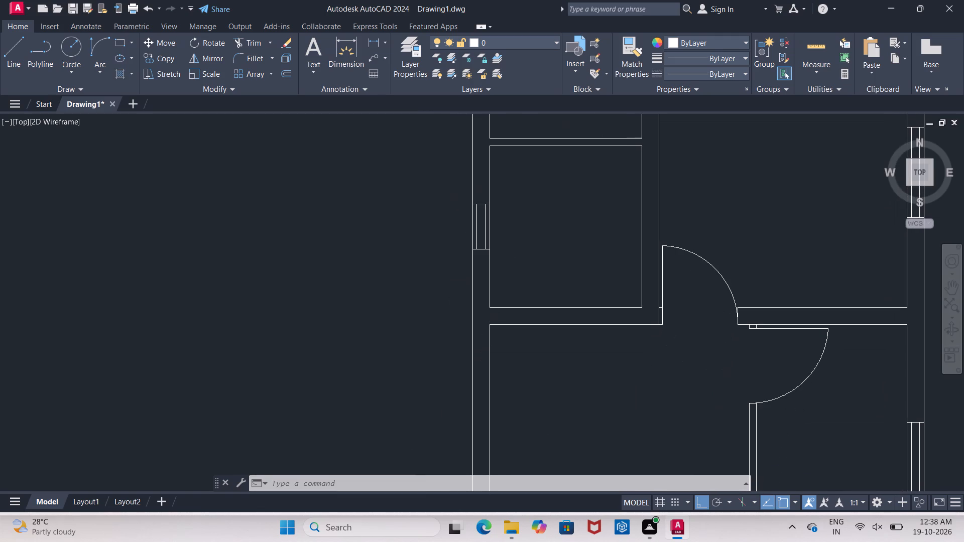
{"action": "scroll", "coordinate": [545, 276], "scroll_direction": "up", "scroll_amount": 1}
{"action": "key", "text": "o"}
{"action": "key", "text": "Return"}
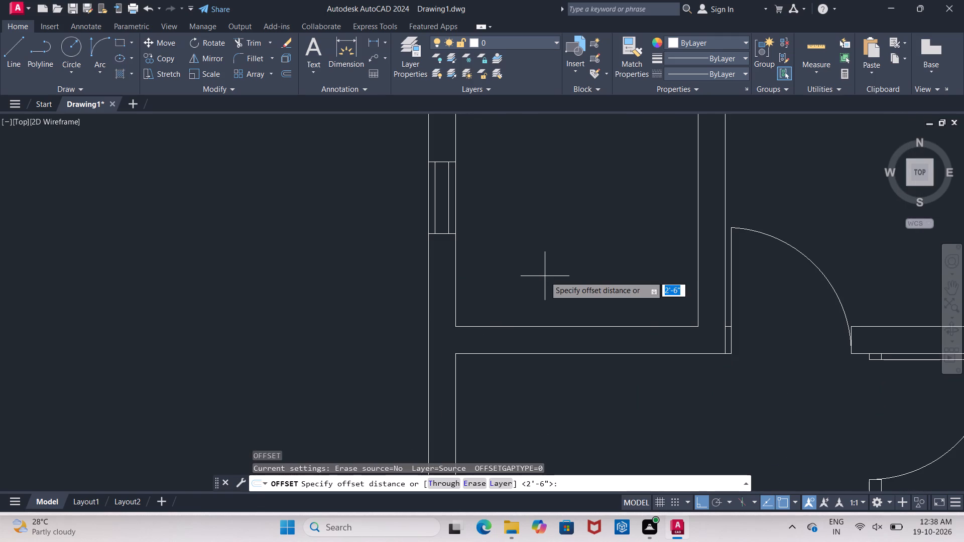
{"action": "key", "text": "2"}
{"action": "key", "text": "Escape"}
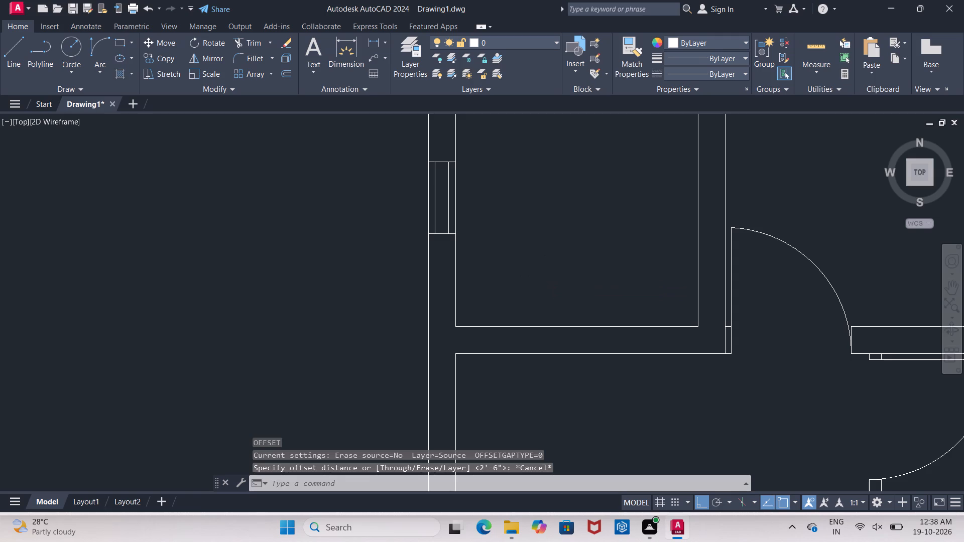
Extend the left wall's inner line in the lower small room down to the lower face of that room's bottom wall.
{"action": "type", "text": "EX"}
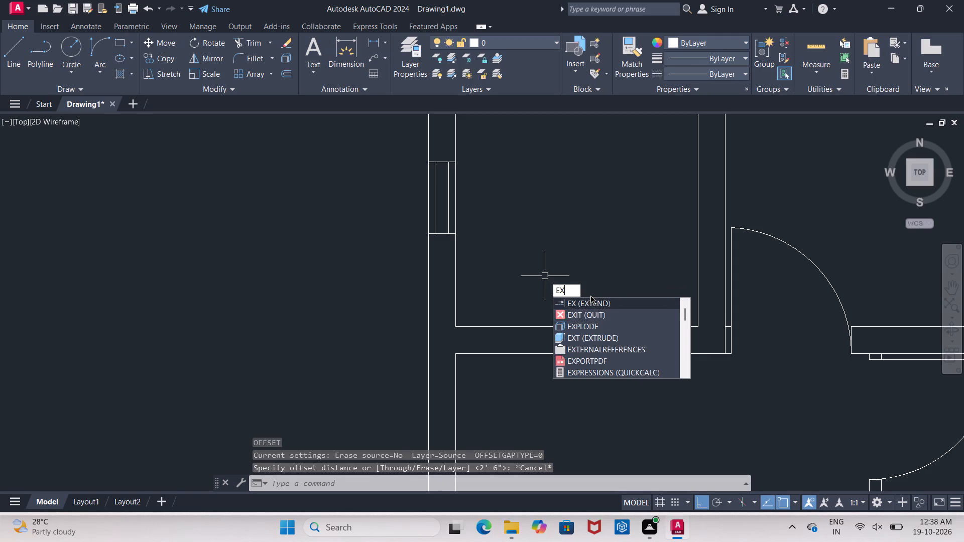
{"action": "key", "text": "Return"}
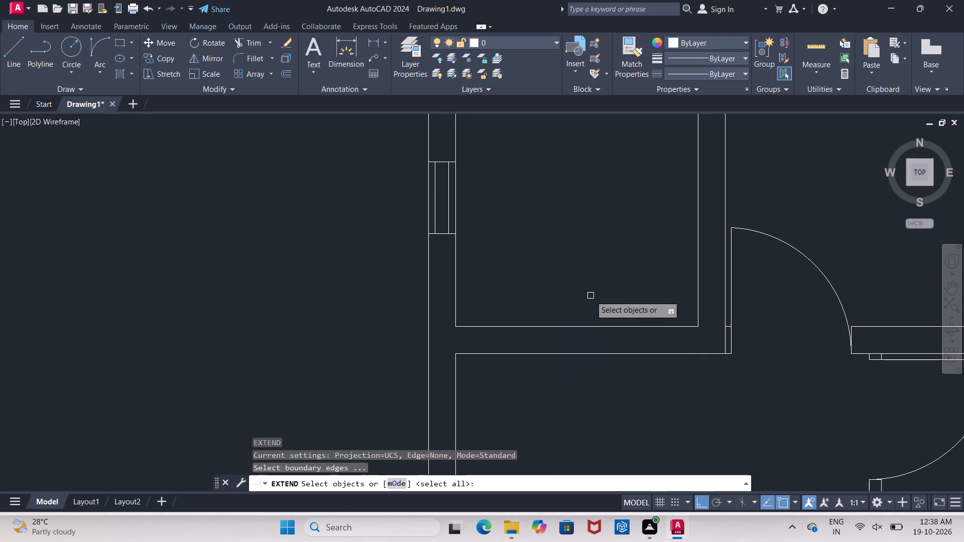
{"action": "key", "text": "Return"}
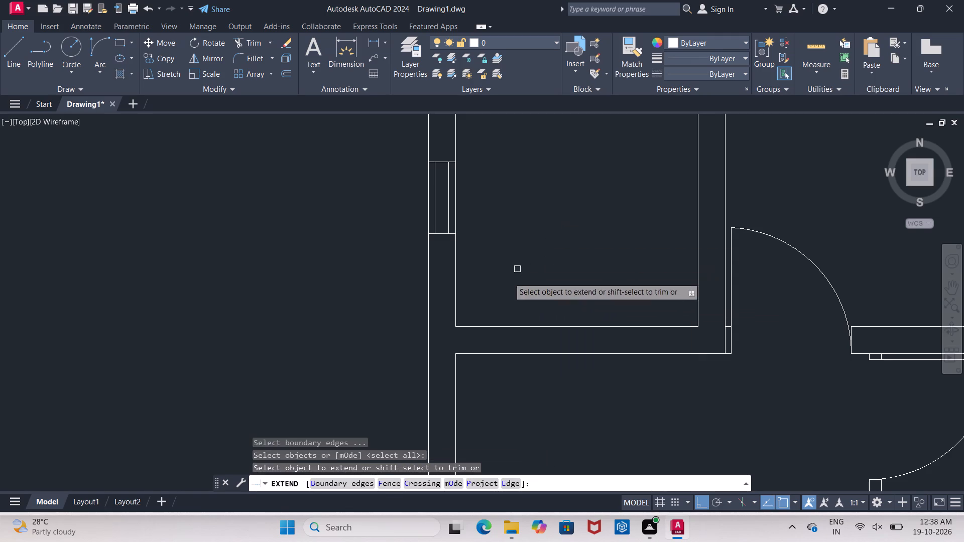
{"action": "left_click", "coordinate": [453, 301]}
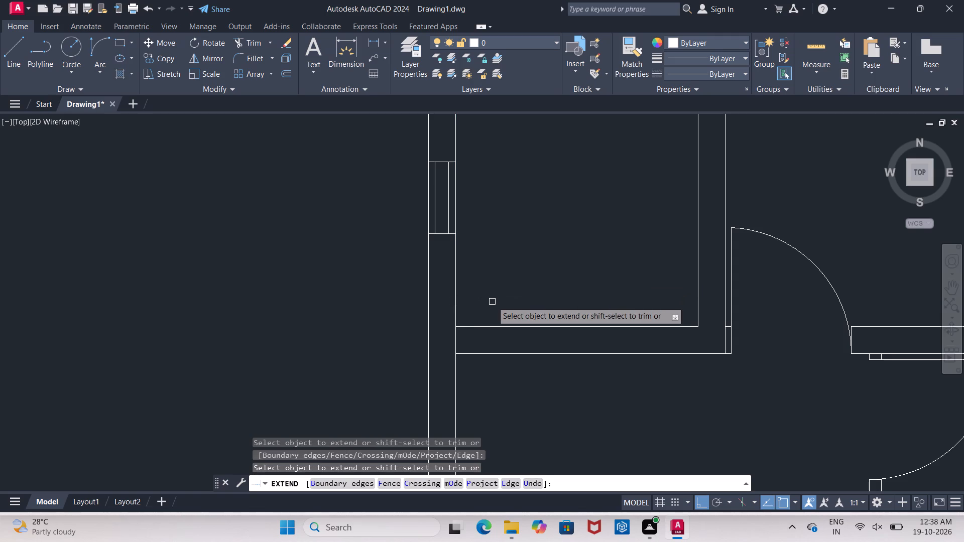
{"action": "key", "text": "Escape"}
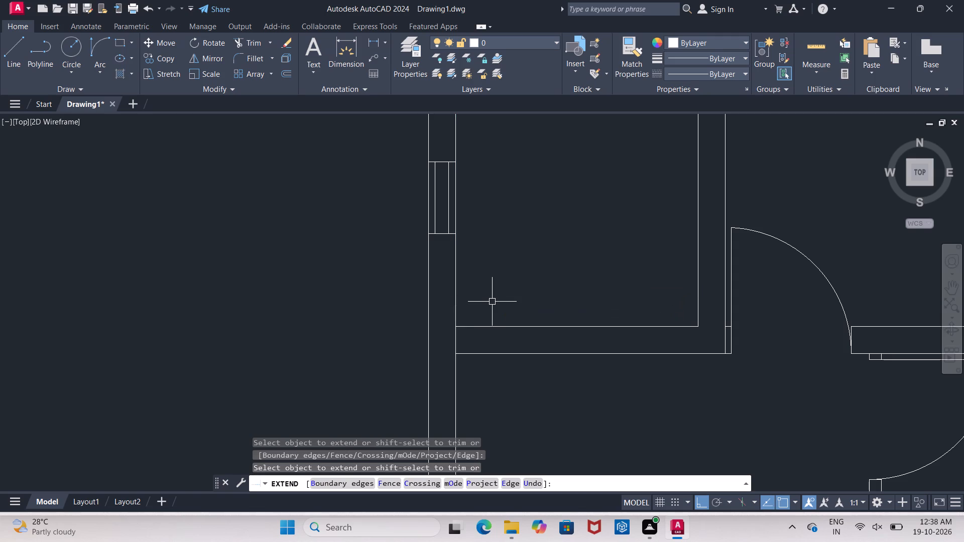
Offset the left wall's inner line 2" into the lower small room.
{"action": "key", "text": "o"}
{"action": "key", "text": "Return"}
{"action": "type", "text": "2\""}
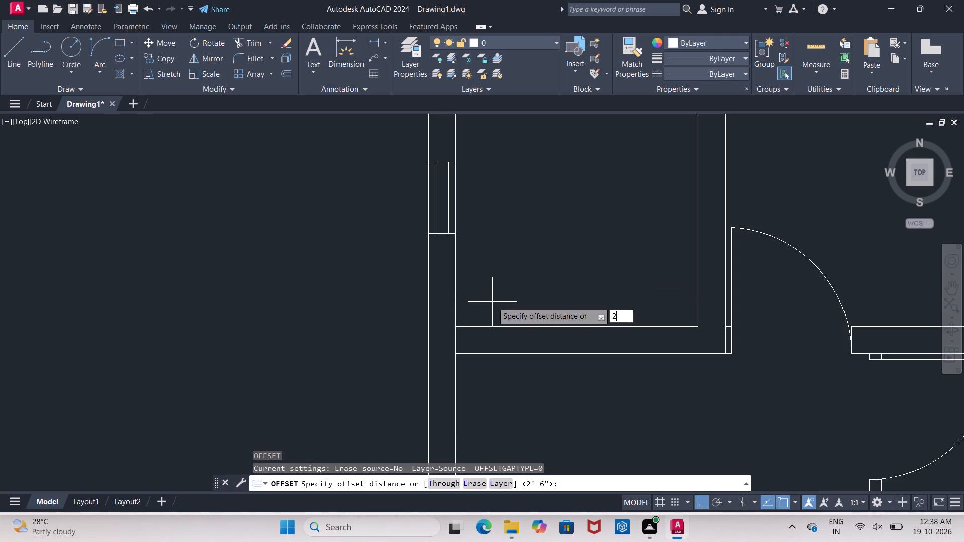
{"action": "key", "text": "Return"}
{"action": "left_click", "coordinate": [453, 308]}
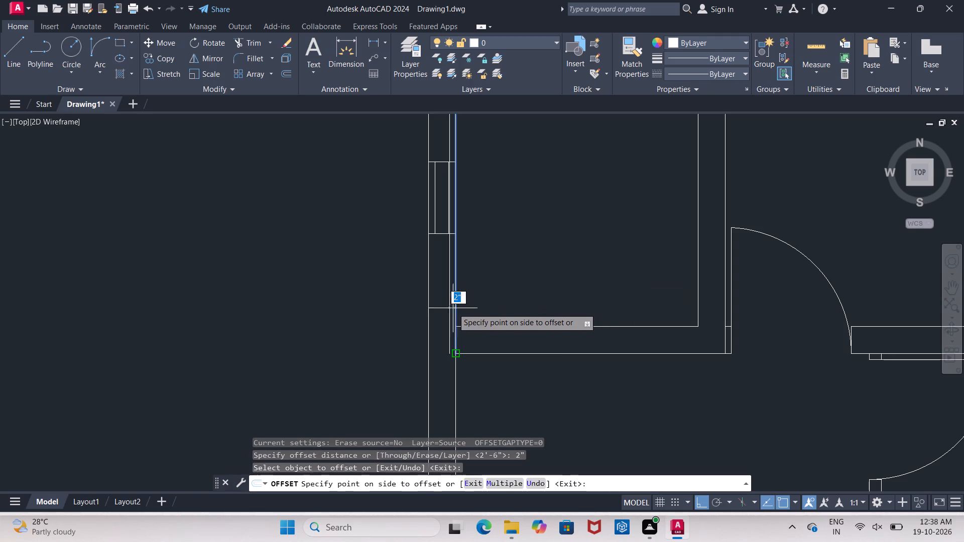
{"action": "left_click", "coordinate": [490, 311]}
{"action": "key", "text": "Escape"}
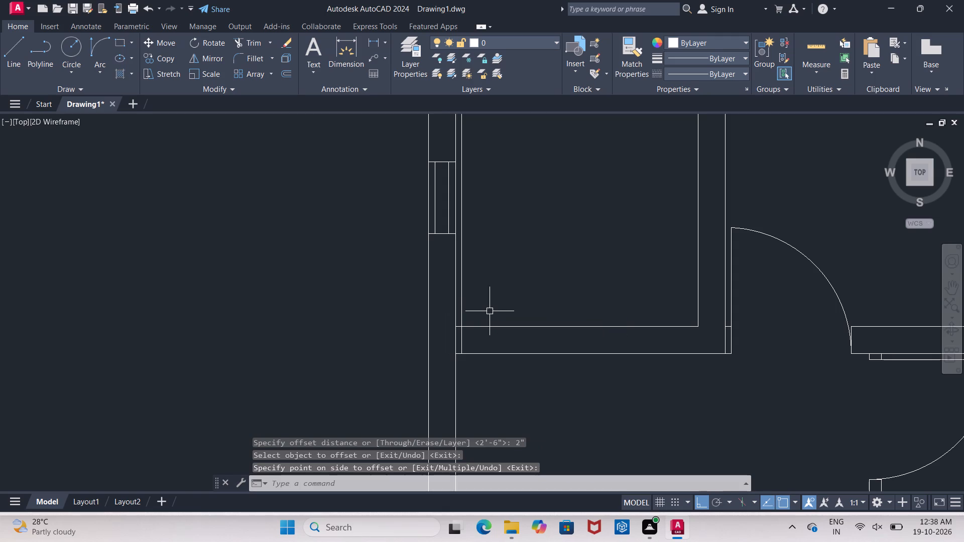
Offset the lower face of the lower small room's bottom wall 2'6" upward into the room.
{"action": "key", "text": "Return"}
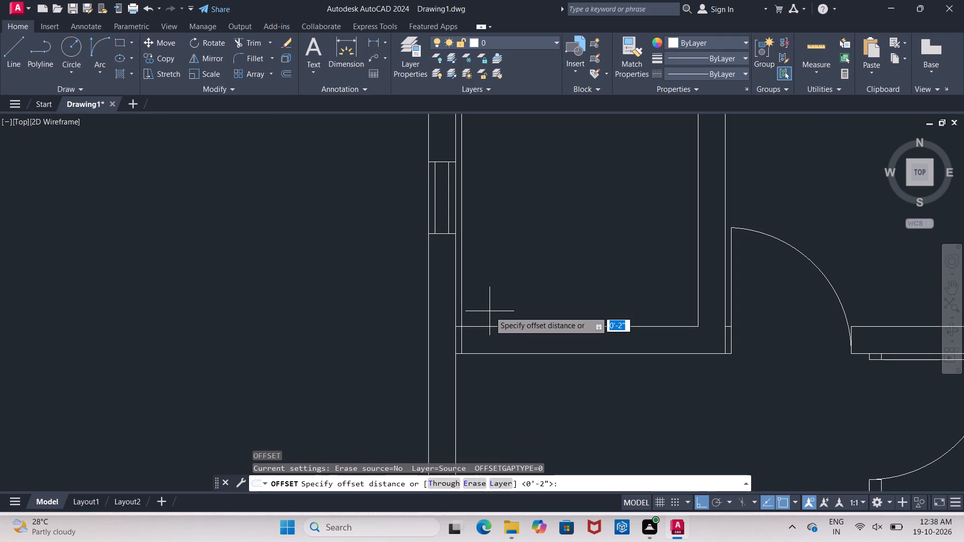
{"action": "key", "text": "Return"}
{"action": "type", "text": "2'6"}
{"action": "key", "text": "shift+quotedbl"}
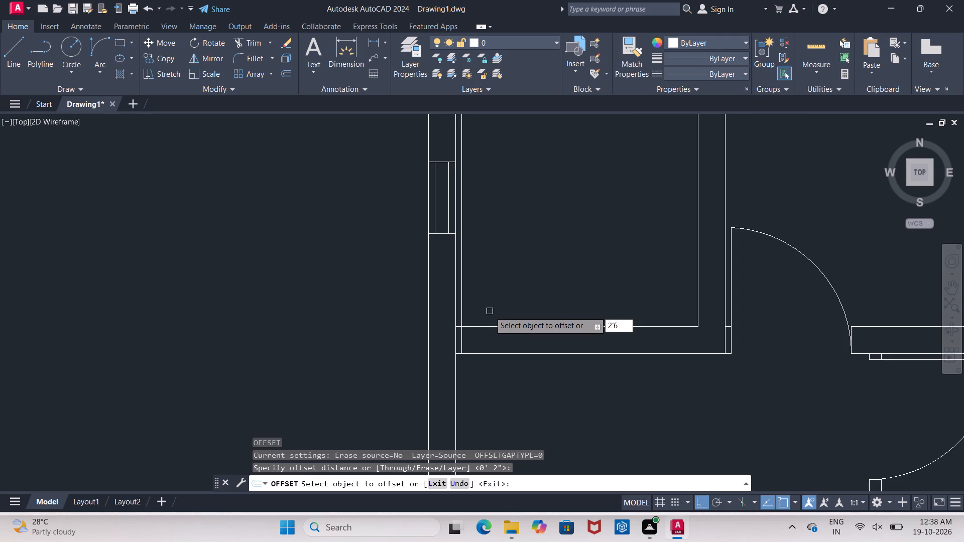
{"action": "key", "text": "Return"}
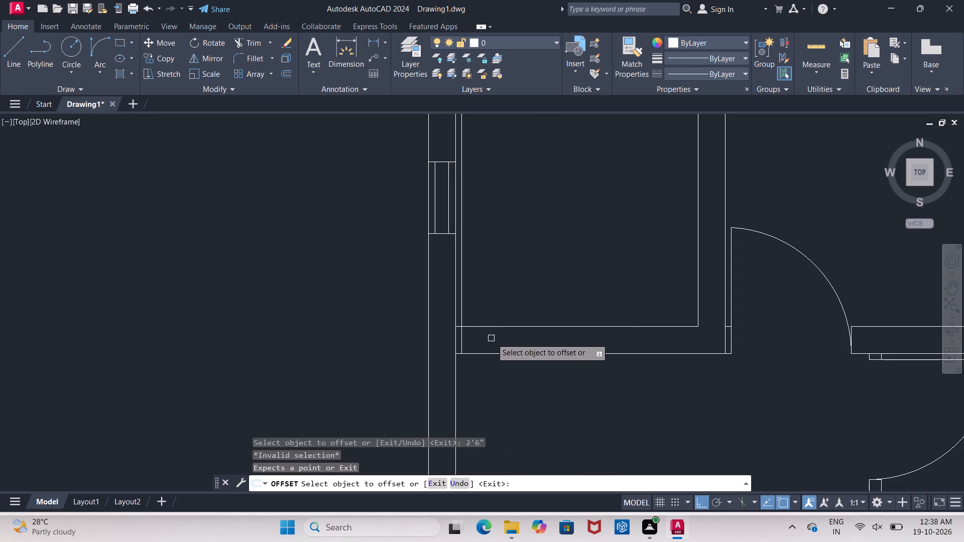
{"action": "left_click", "coordinate": [498, 351]}
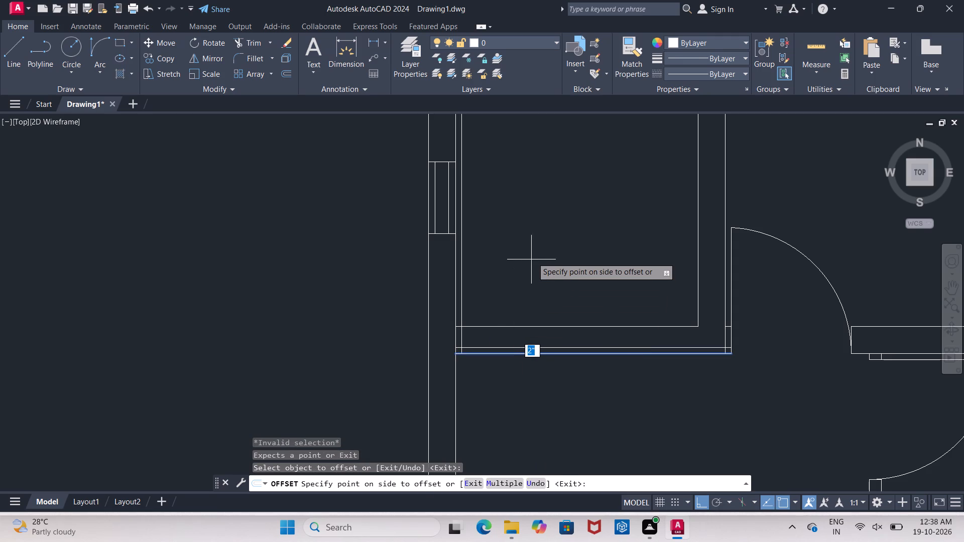
{"action": "key", "text": "2"}
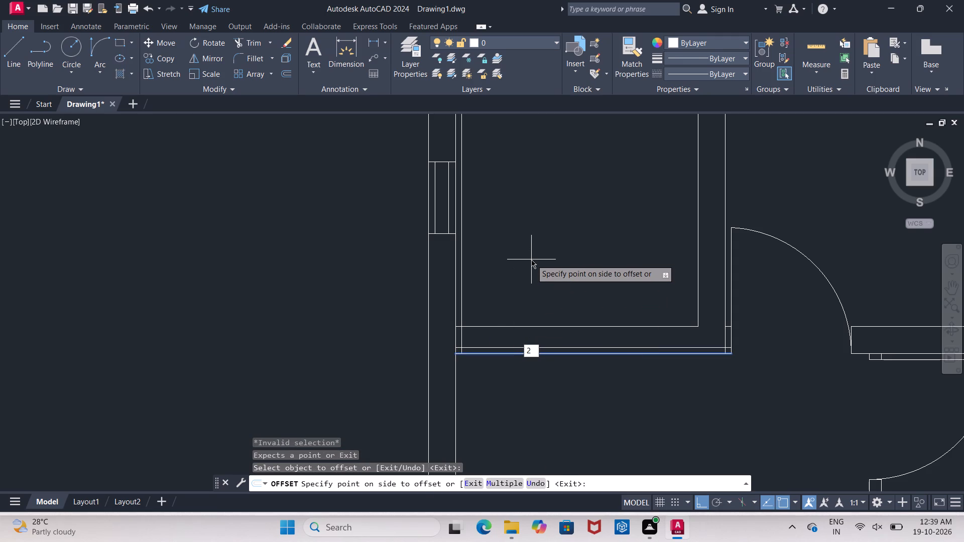
{"action": "key", "text": "apostrophe"}
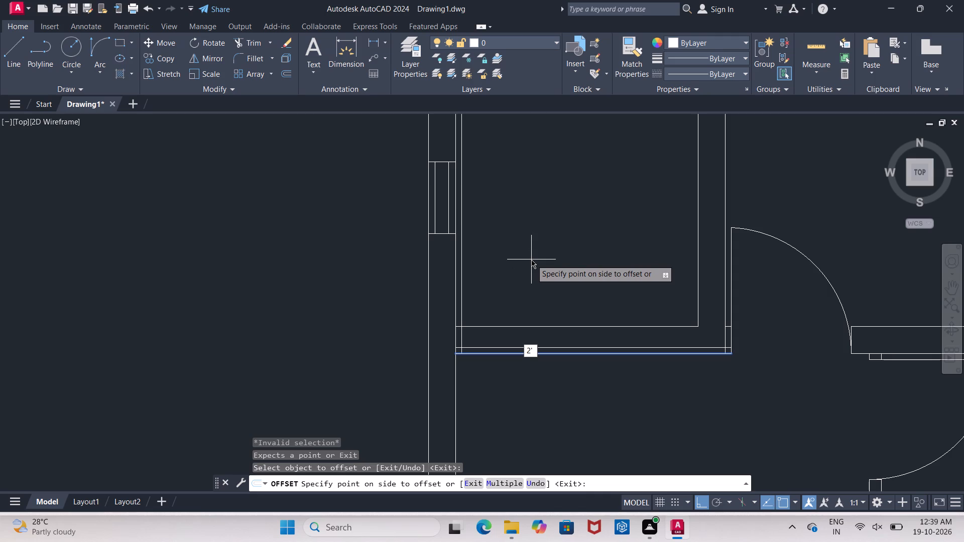
{"action": "type", "text": "6\""}
{"action": "key", "text": "Return"}
{"action": "left_click", "coordinate": [535, 251]}
Offset the left wall's inner line 3' into the lower small room to mark the far side of its door opening.
{"action": "scroll", "coordinate": [536, 254], "scroll_direction": "down", "scroll_amount": 3}
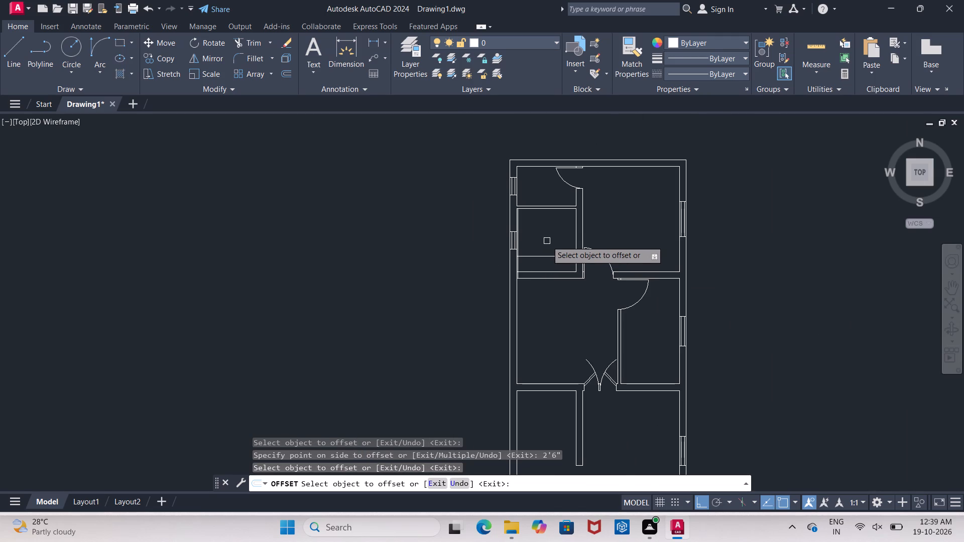
{"action": "scroll", "coordinate": [547, 241], "scroll_direction": "up", "scroll_amount": 2}
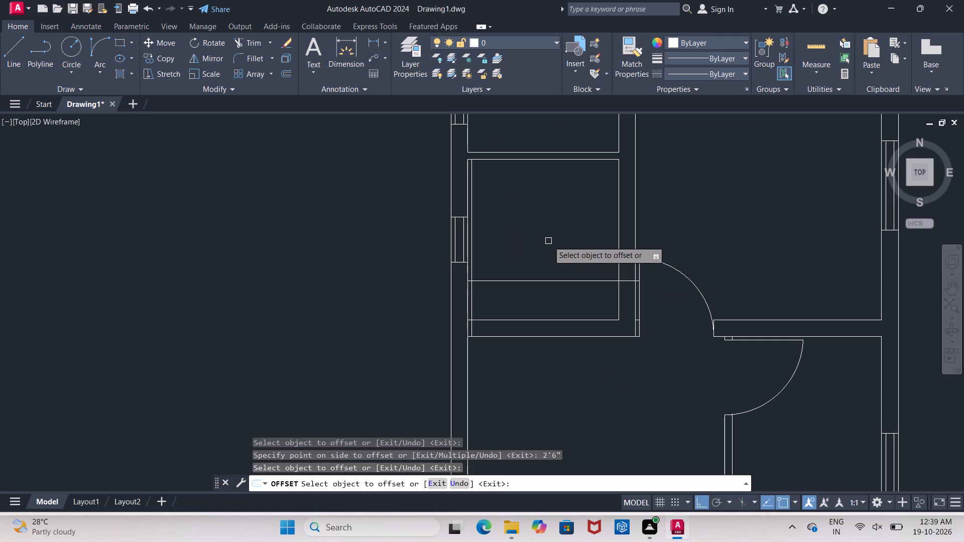
{"action": "key", "text": "Return"}
{"action": "key", "text": "Return"}
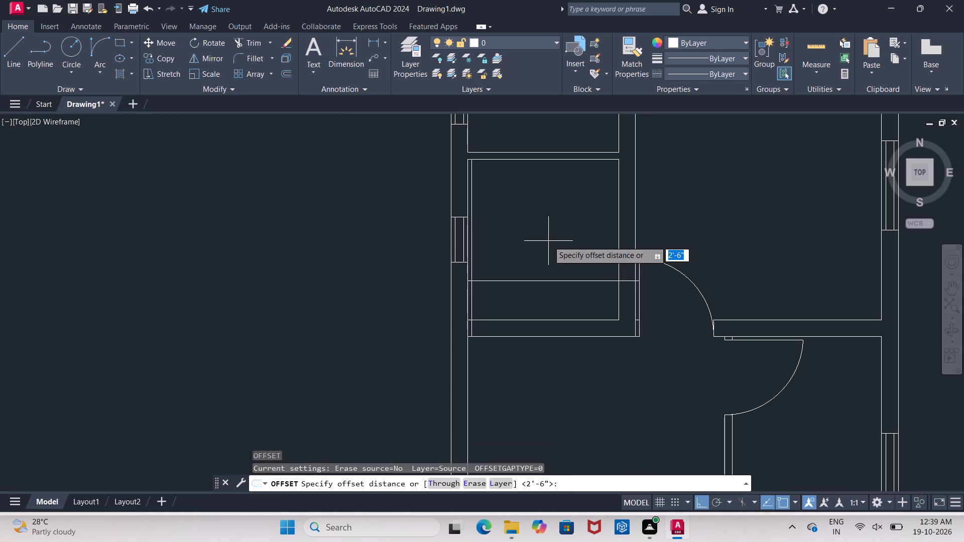
{"action": "type", "text": "3'"}
{"action": "key", "text": "Return"}
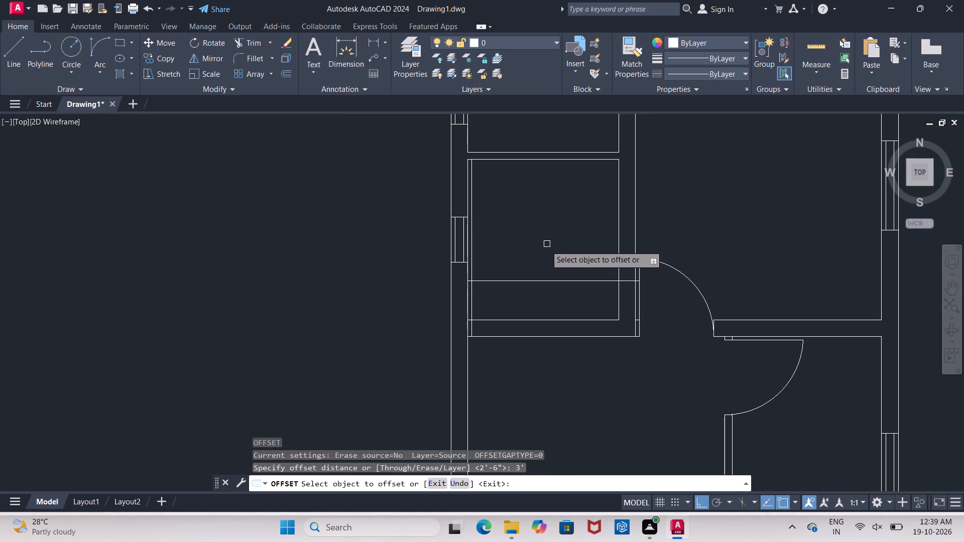
{"action": "left_click", "coordinate": [465, 291]}
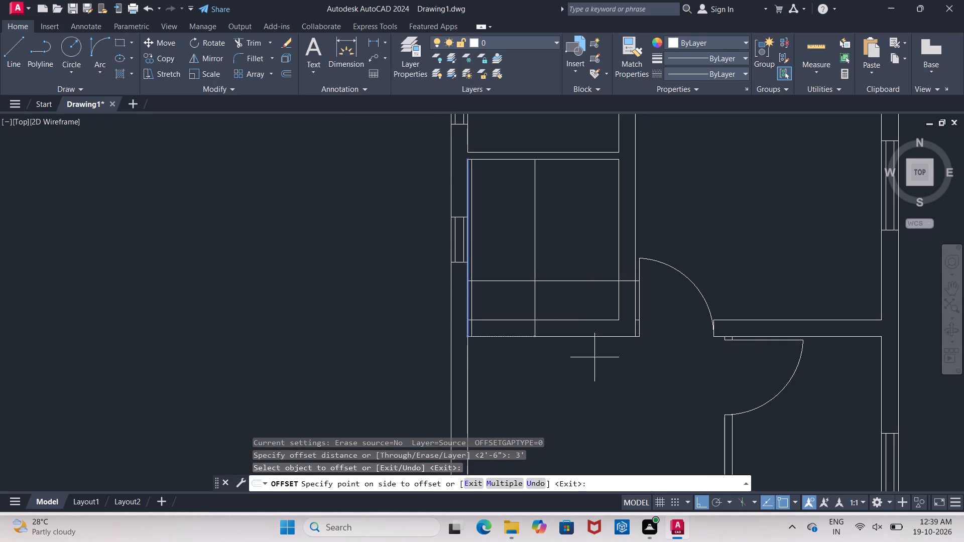
{"action": "left_click", "coordinate": [594, 357]}
{"action": "key", "text": "Escape"}
Trim the door guide lines at their intersections, keeping the leaf line beside the left wall and the jamb line across the bottom wall.
{"action": "type", "text": "TR"}
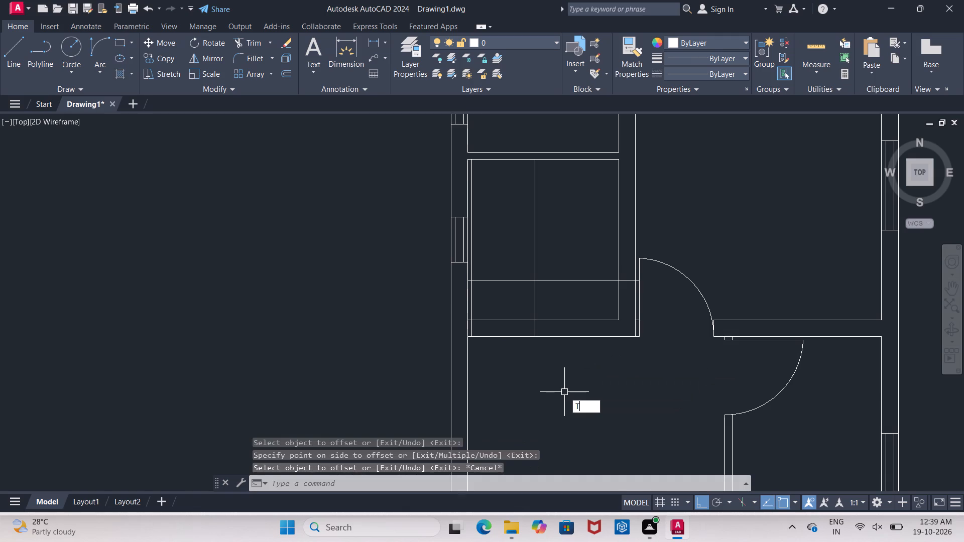
{"action": "key", "text": "space"}
{"action": "key", "text": "space"}
{"action": "scroll", "coordinate": [565, 262], "scroll_direction": "up", "scroll_amount": 2}
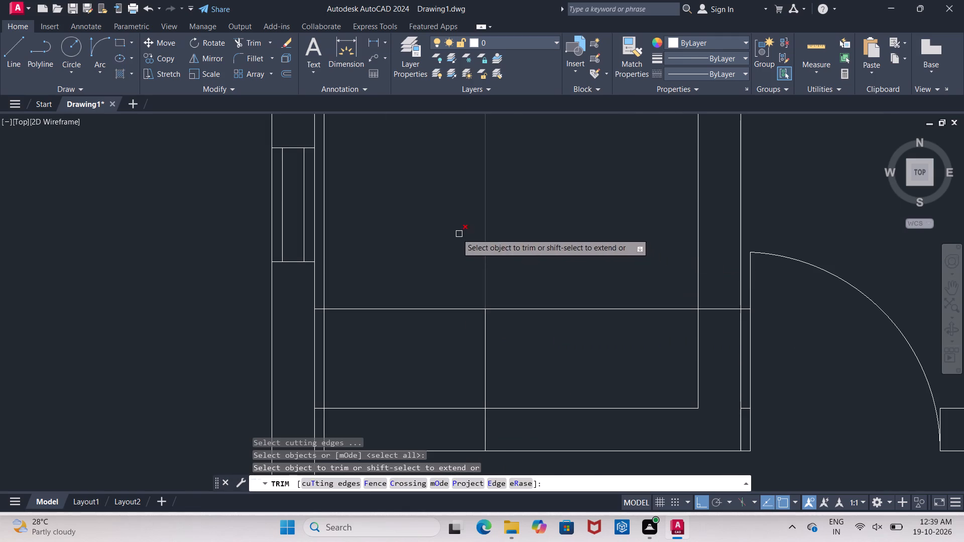
{"action": "left_click_drag", "start_coordinate": [453, 230], "coordinate": [459, 231]}
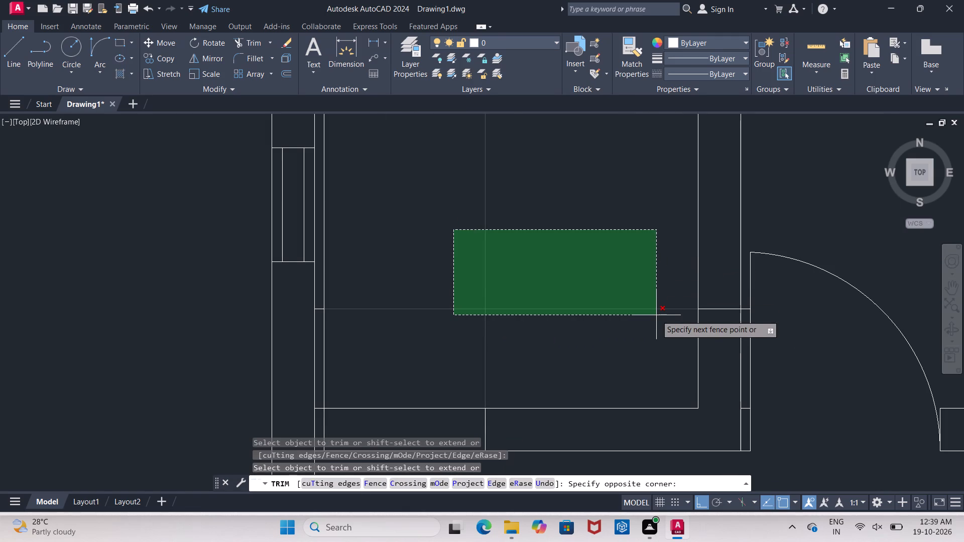
{"action": "left_click", "coordinate": [659, 285]}
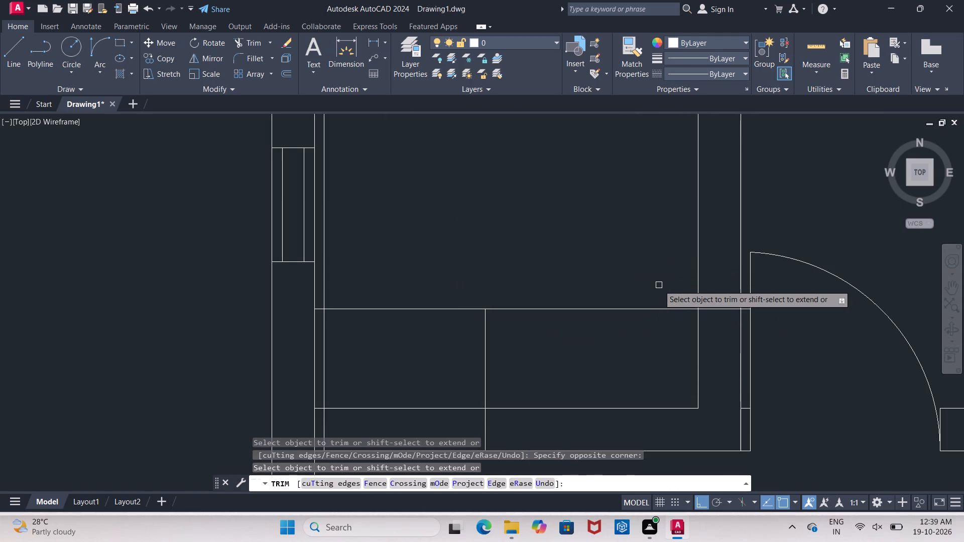
{"action": "left_click_drag", "start_coordinate": [659, 285], "coordinate": [657, 301]}
{"action": "left_click_drag", "start_coordinate": [644, 285], "coordinate": [639, 326]}
{"action": "left_click", "coordinate": [637, 334]}
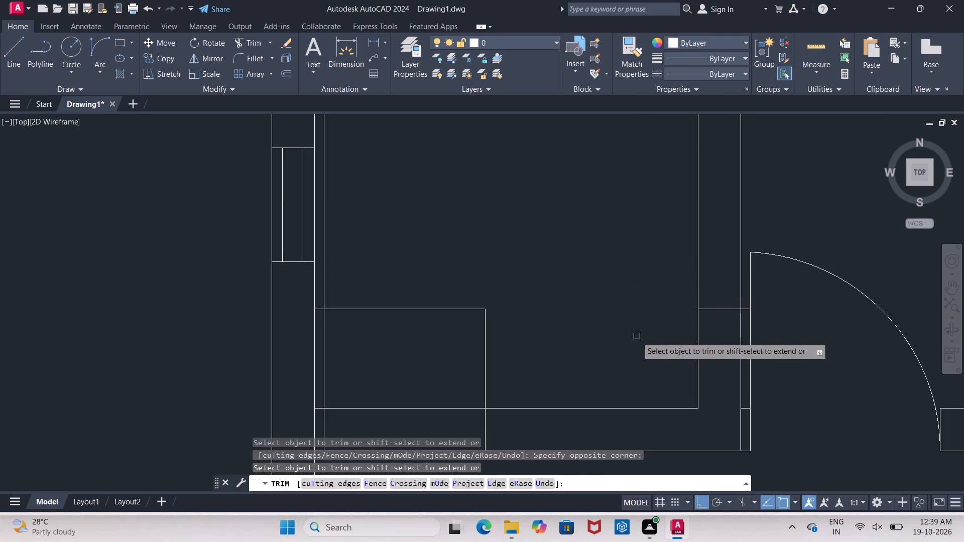
{"action": "left_click_drag", "start_coordinate": [473, 353], "coordinate": [541, 369]}
{"action": "left_click", "coordinate": [541, 369]}
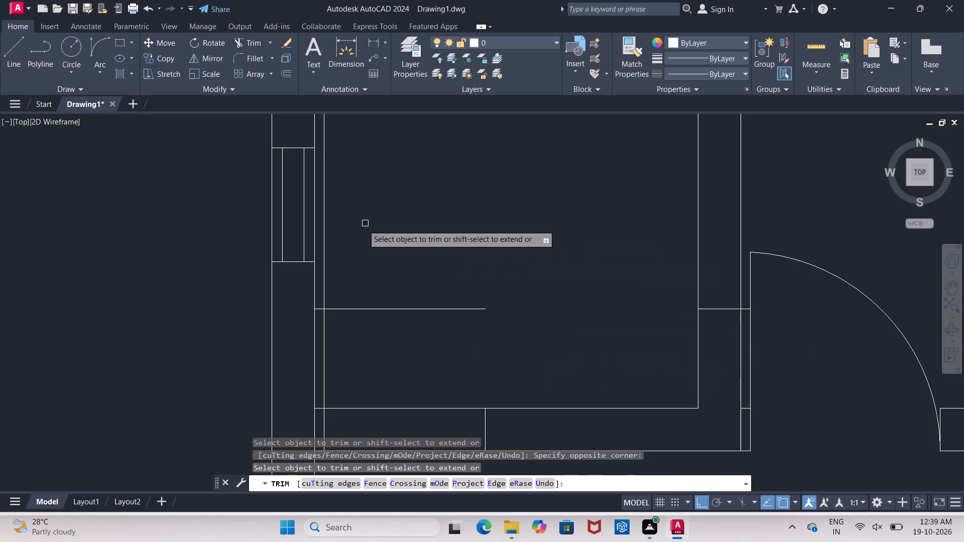
{"action": "left_click", "coordinate": [326, 288]}
{"action": "middle_click_drag", "start_coordinate": [346, 331], "coordinate": [400, 264]}
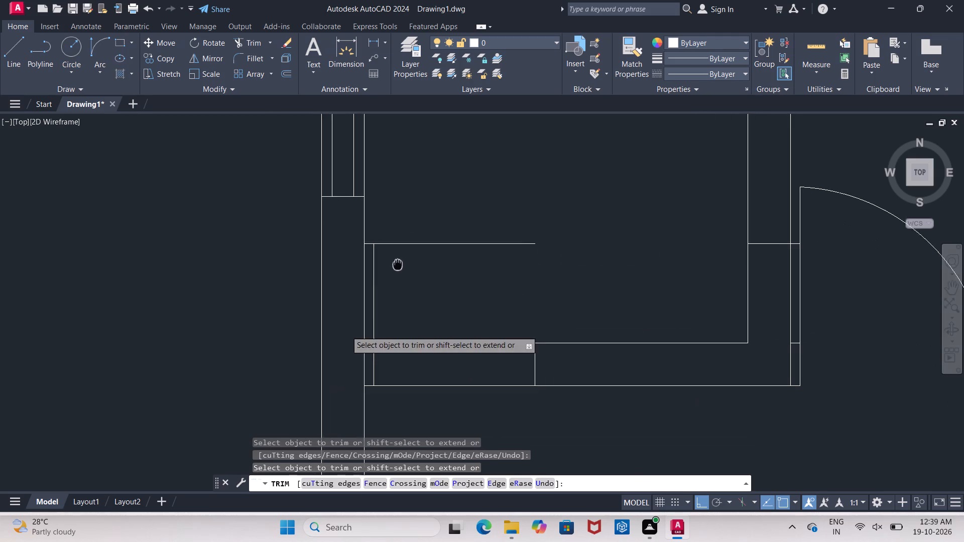
{"action": "scroll", "coordinate": [384, 255], "scroll_direction": "up", "scroll_amount": 1}
{"action": "left_click", "coordinate": [367, 236]}
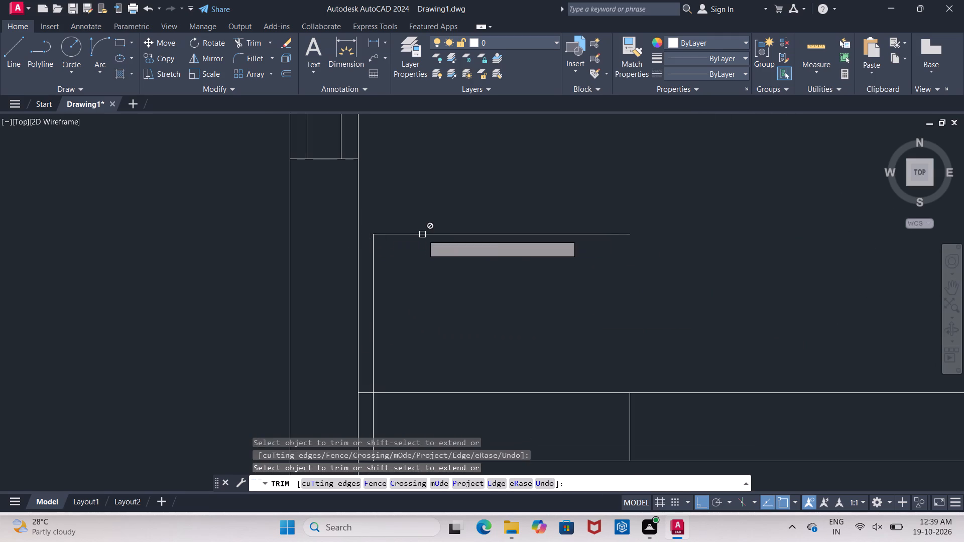
Trim both faces of the lower small room's bottom wall between the leaf line and the jamb to open the doorway.
{"action": "middle_click_drag", "start_coordinate": [406, 360], "coordinate": [436, 210]}
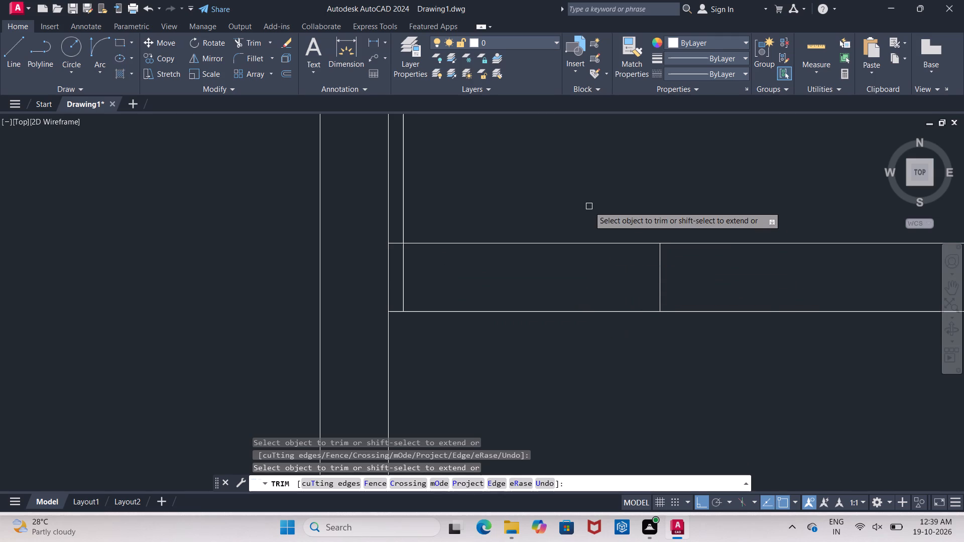
{"action": "scroll", "coordinate": [589, 206], "scroll_direction": "down", "scroll_amount": 1}
{"action": "middle_click_drag", "start_coordinate": [589, 206], "coordinate": [567, 261]}
{"action": "left_click_drag", "start_coordinate": [547, 158], "coordinate": [522, 371]}
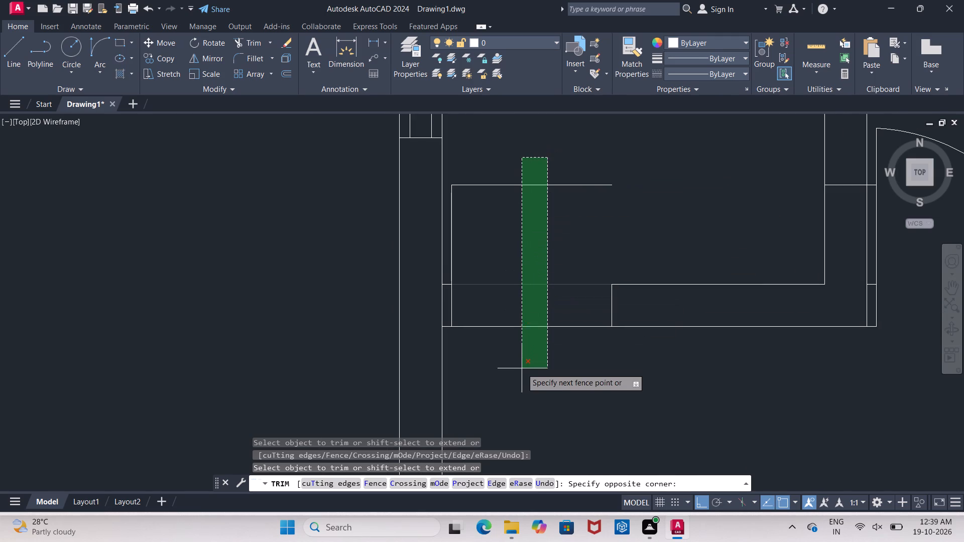
{"action": "left_click_drag", "start_coordinate": [522, 371], "coordinate": [522, 372]}
{"action": "key", "text": "Escape"}
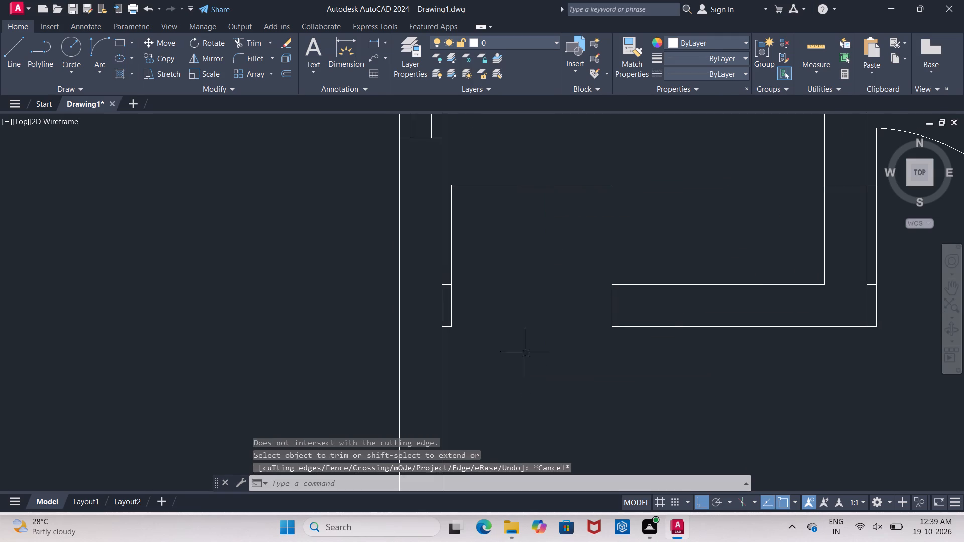
Delete the leftover horizontal guide line above the lower small room's door opening.
{"action": "left_click", "coordinate": [527, 185]}
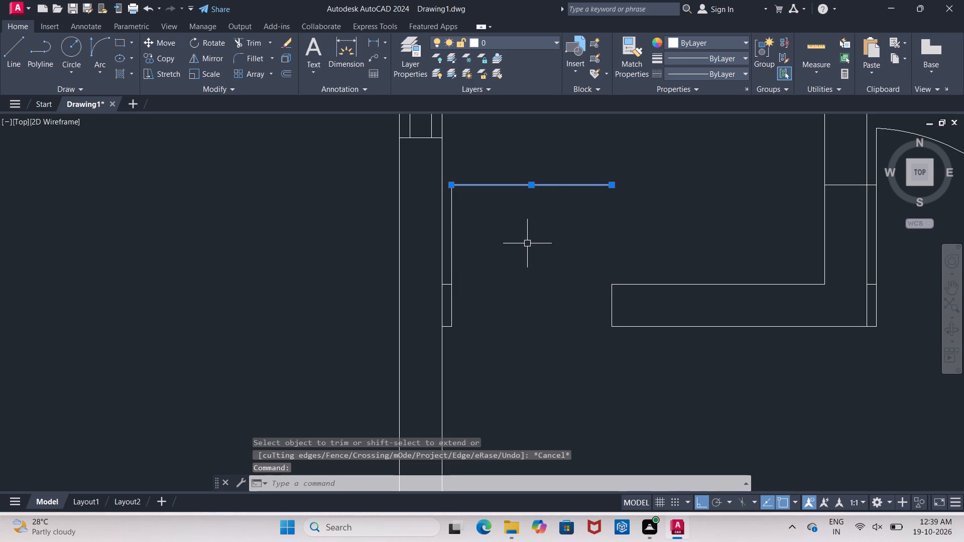
{"action": "key", "text": "Delete"}
Draw the lower small room's door swing as a start-end-direction arc from the jamb's lower outer corner to the leaf's free end.
{"action": "left_click", "coordinate": [110, 49]}
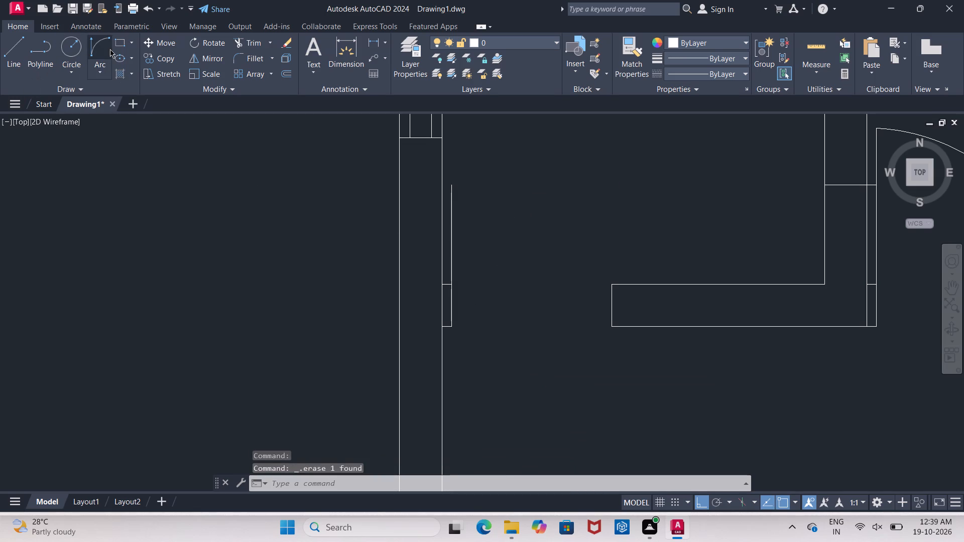
{"action": "left_click", "coordinate": [610, 326]}
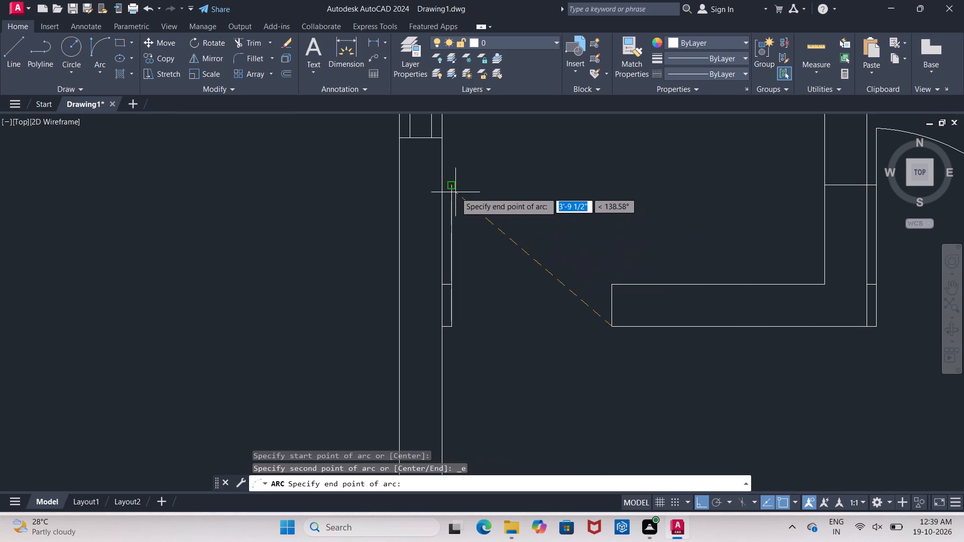
{"action": "left_click", "coordinate": [451, 188]}
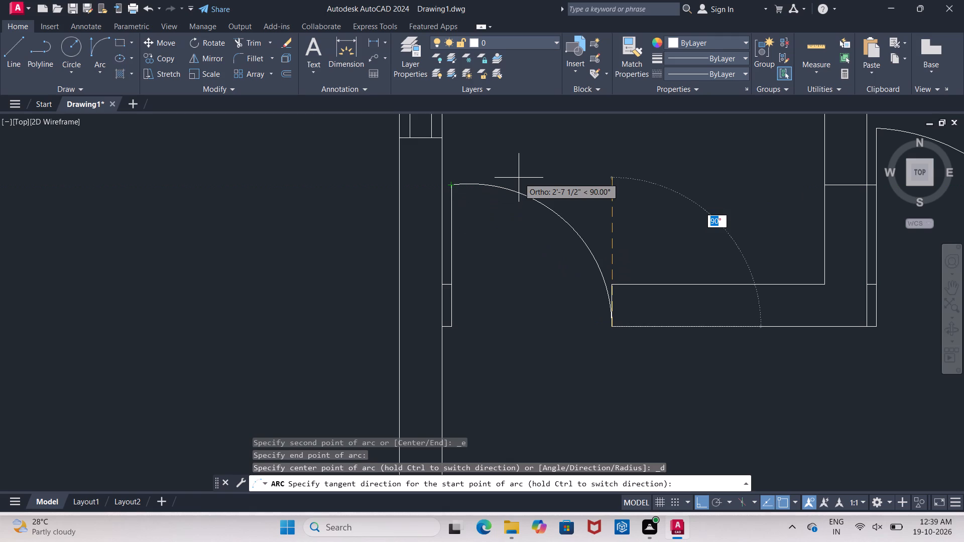
{"action": "left_click", "coordinate": [519, 178]}
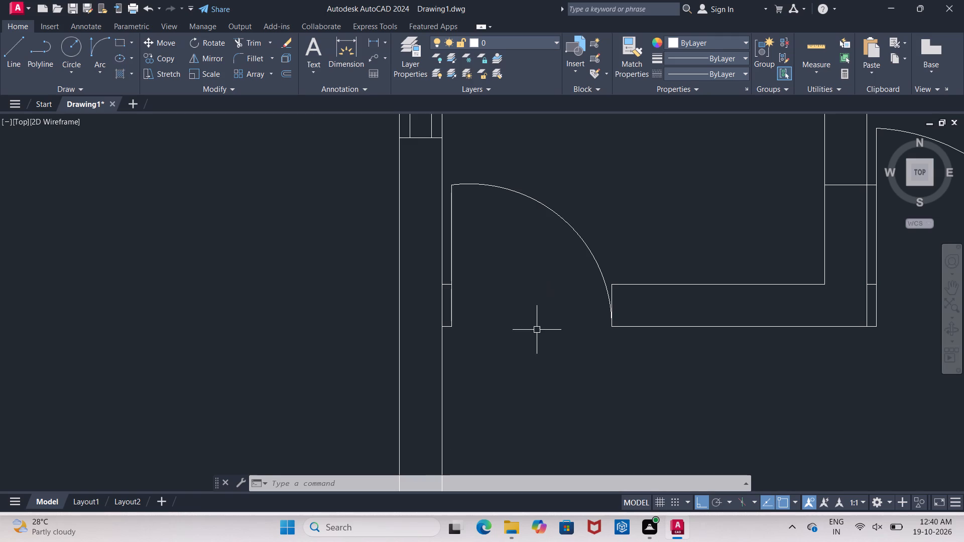
Offset the end line of the freestanding wall stub in the plan's bottom area 10" upward into the stub.
{"action": "scroll", "coordinate": [537, 330], "scroll_direction": "down", "scroll_amount": 3}
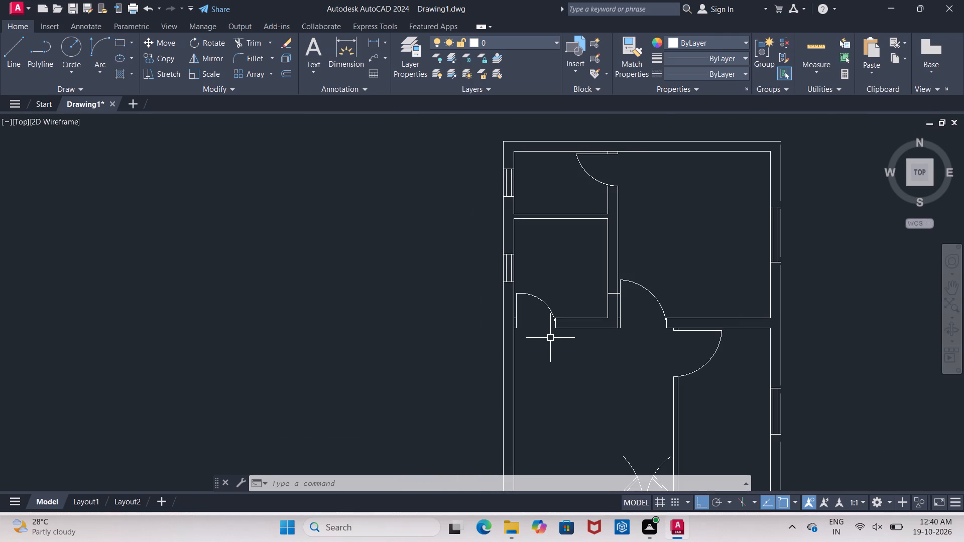
{"action": "scroll", "coordinate": [554, 344], "scroll_direction": "down", "scroll_amount": 3}
{"action": "scroll", "coordinate": [554, 394], "scroll_direction": "up", "scroll_amount": 3}
{"action": "scroll", "coordinate": [554, 394], "scroll_direction": "down", "scroll_amount": 1}
{"action": "middle_click_drag", "start_coordinate": [554, 394], "coordinate": [563, 290]}
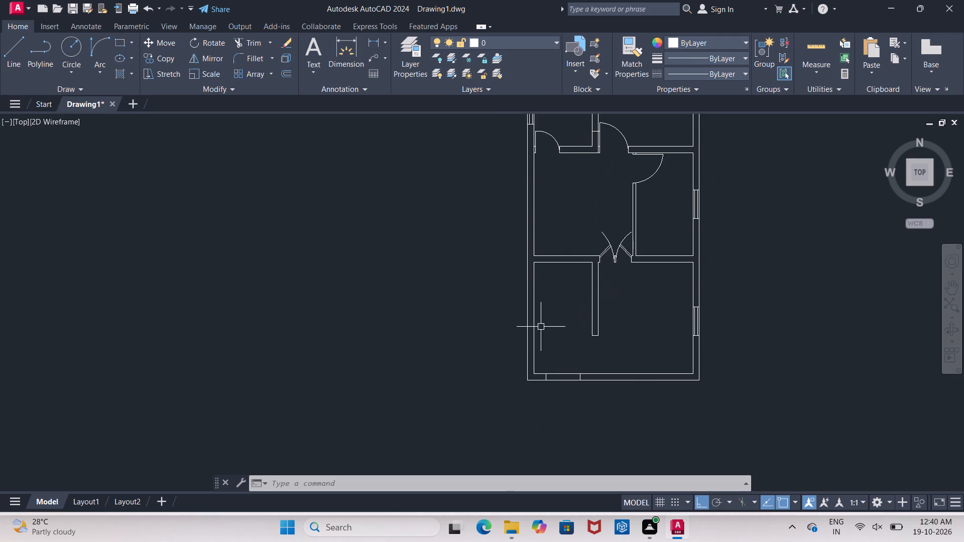
{"action": "scroll", "coordinate": [548, 311], "scroll_direction": "up", "scroll_amount": 1}
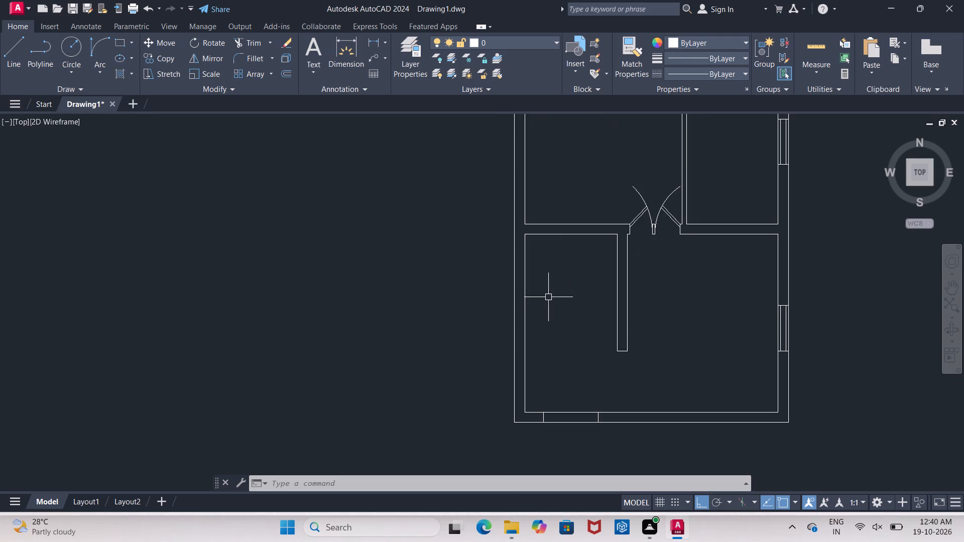
{"action": "key", "text": "Escape"}
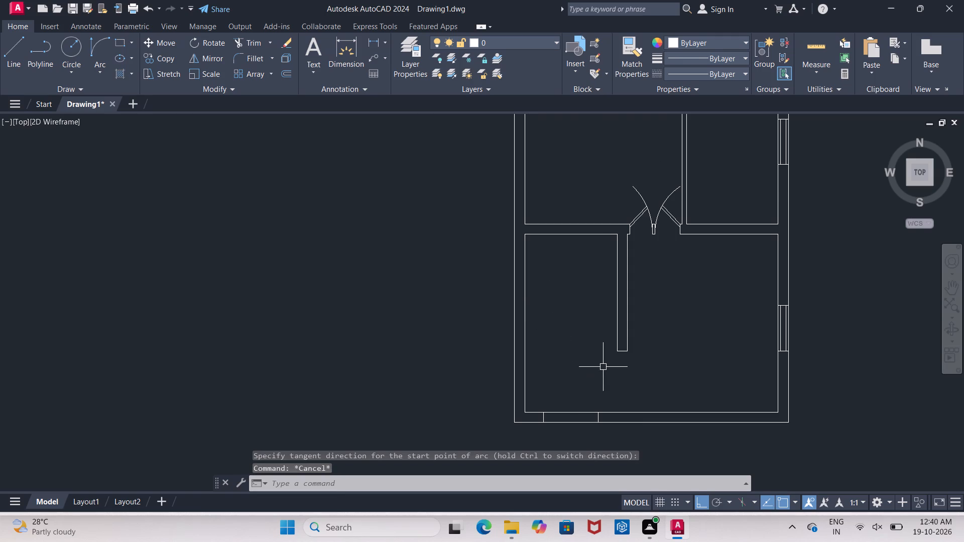
{"action": "scroll", "coordinate": [604, 360], "scroll_direction": "up", "scroll_amount": 2}
{"action": "middle_click_drag", "start_coordinate": [604, 360], "coordinate": [561, 335]}
{"action": "key", "text": "Escape"}
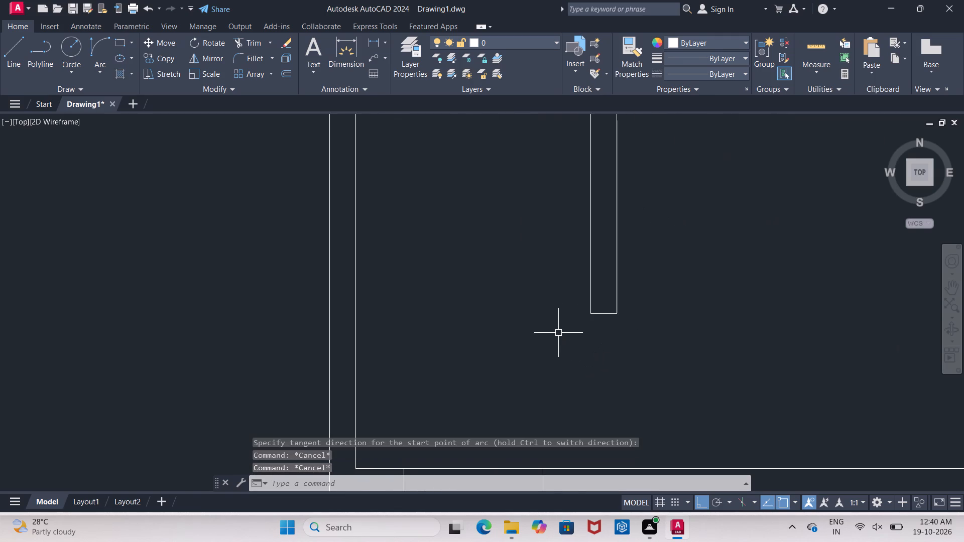
{"action": "key", "text": "o"}
{"action": "key", "text": "Return"}
{"action": "type", "text": "10\""}
{"action": "key", "text": "Return"}
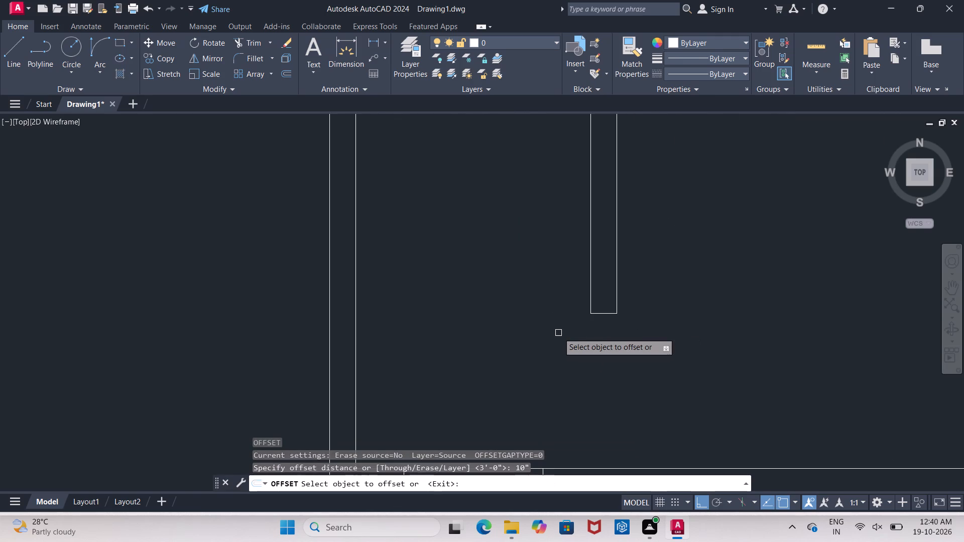
{"action": "left_click", "coordinate": [600, 316]}
{"action": "left_click", "coordinate": [602, 290]}
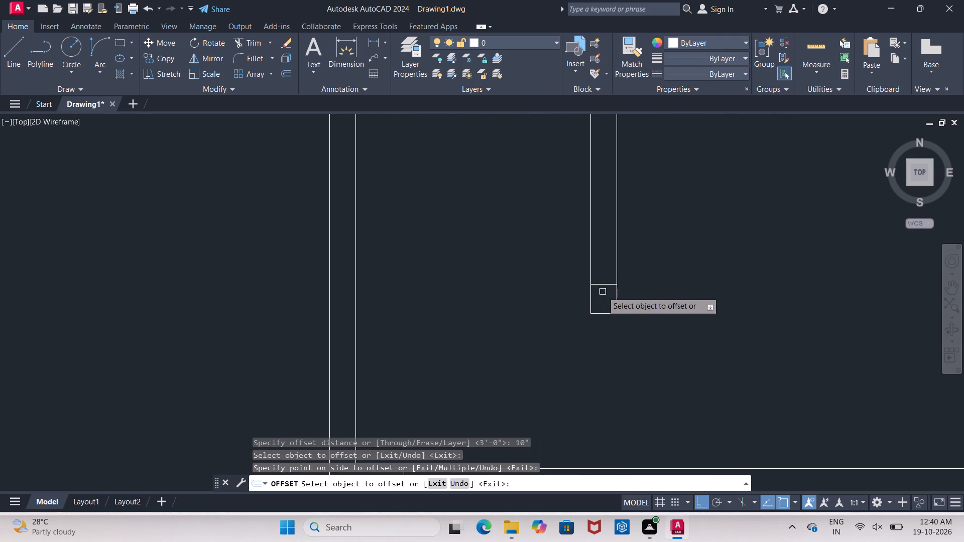
{"action": "key", "text": "Escape"}
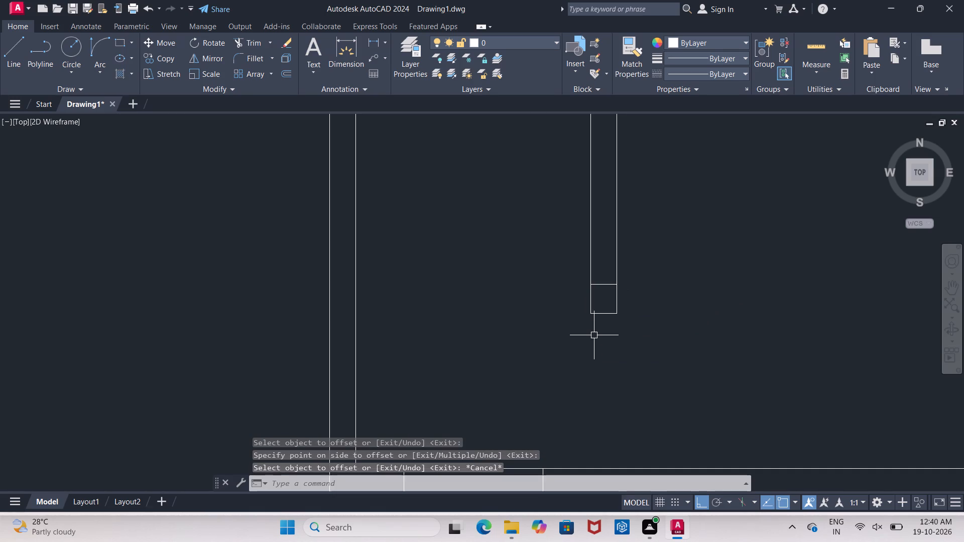
{"action": "key", "text": "Escape"}
Extend the 10" offset line from the wall stub across to the left outer wall's inner face.
{"action": "type", "text": "EX"}
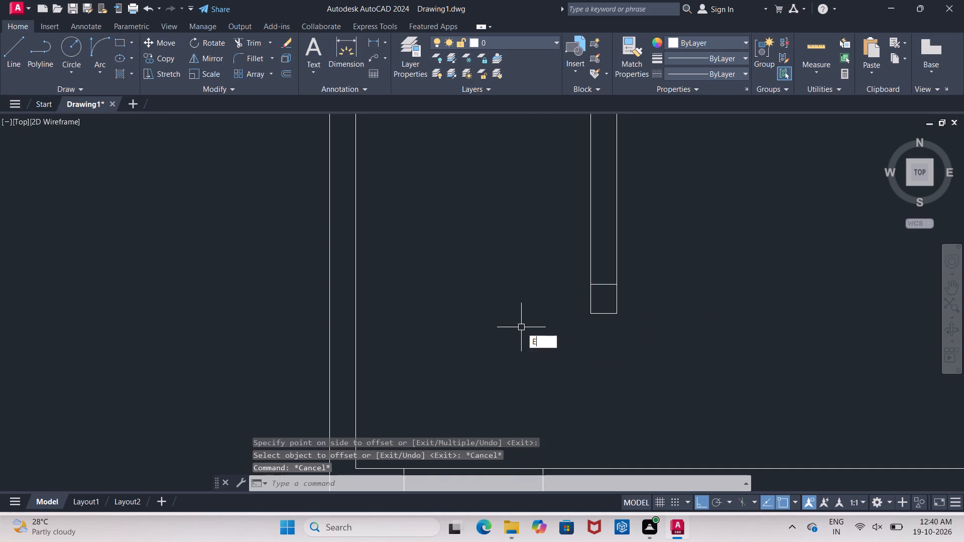
{"action": "key", "text": "space"}
{"action": "key", "text": "space"}
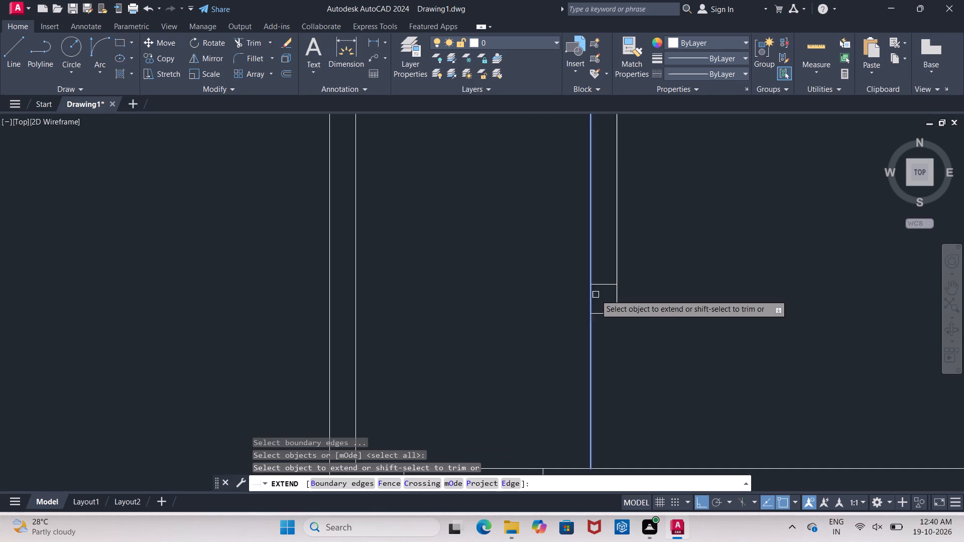
{"action": "left_click", "coordinate": [597, 286]}
{"action": "key", "text": "Escape"}
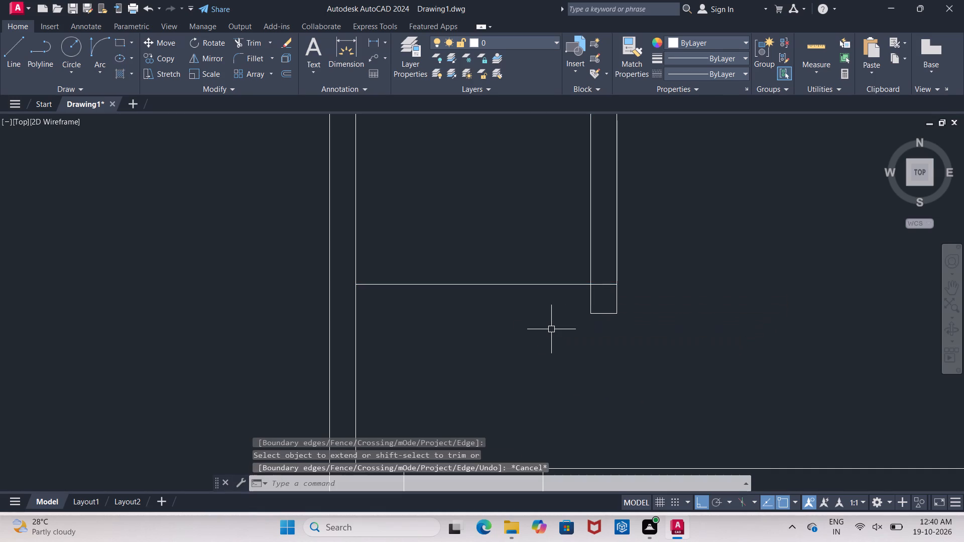
Trim away the part of the extended line that lies inside the wall stub's thickness.
{"action": "type", "text": "TR"}
{"action": "key", "text": "space"}
{"action": "key", "text": "space"}
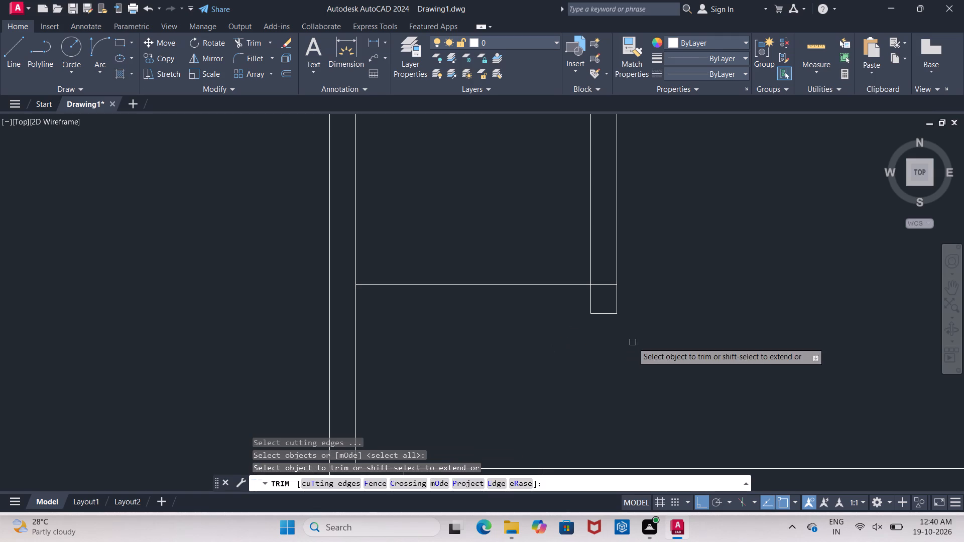
{"action": "left_click", "coordinate": [609, 286]}
{"action": "middle_click_drag", "start_coordinate": [529, 317], "coordinate": [531, 343]}
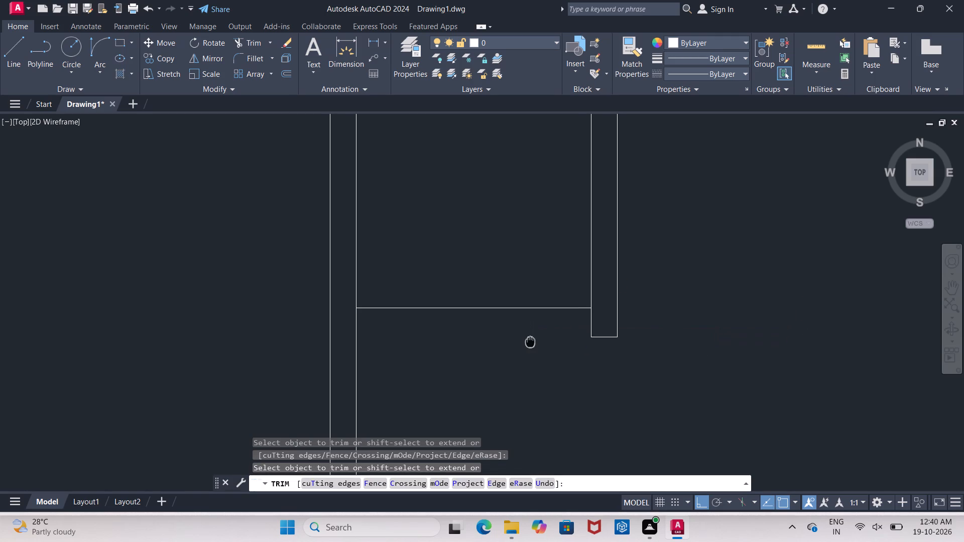
Offset the line between the left outer wall and the wall stub upward five times in succession at 10" spacing.
{"action": "middle_click_drag", "start_coordinate": [531, 343], "coordinate": [531, 346]}
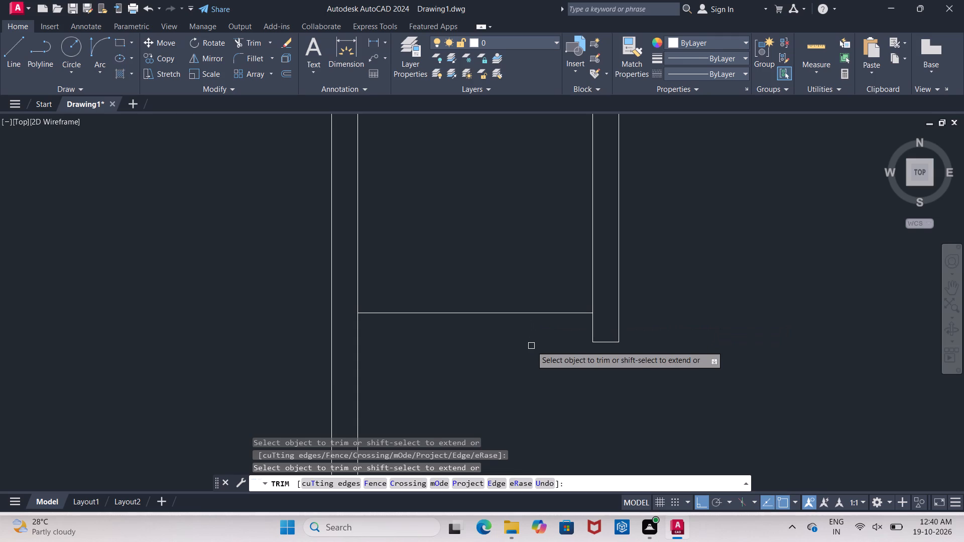
{"action": "key", "text": "Escape"}
{"action": "key", "text": "o"}
{"action": "key", "text": "Return"}
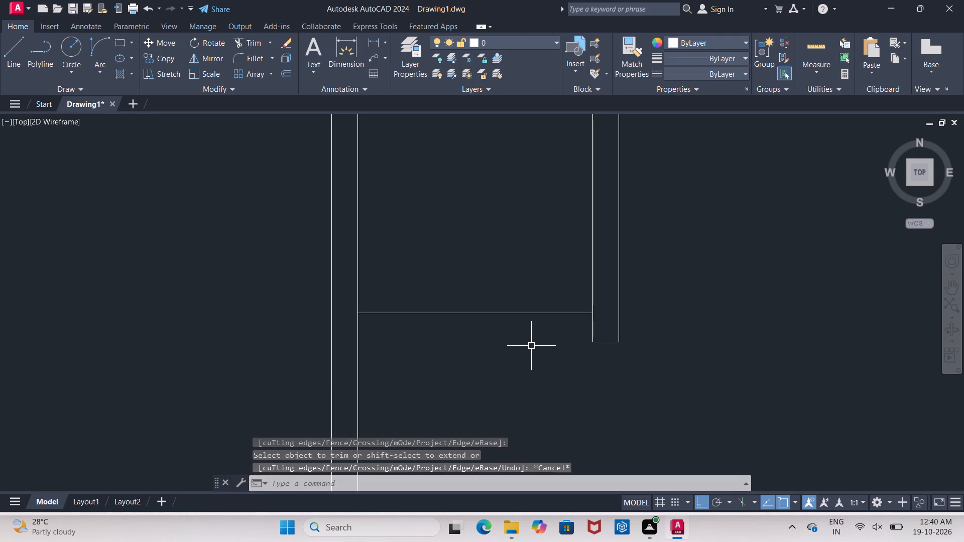
{"action": "type", "text": "10\""}
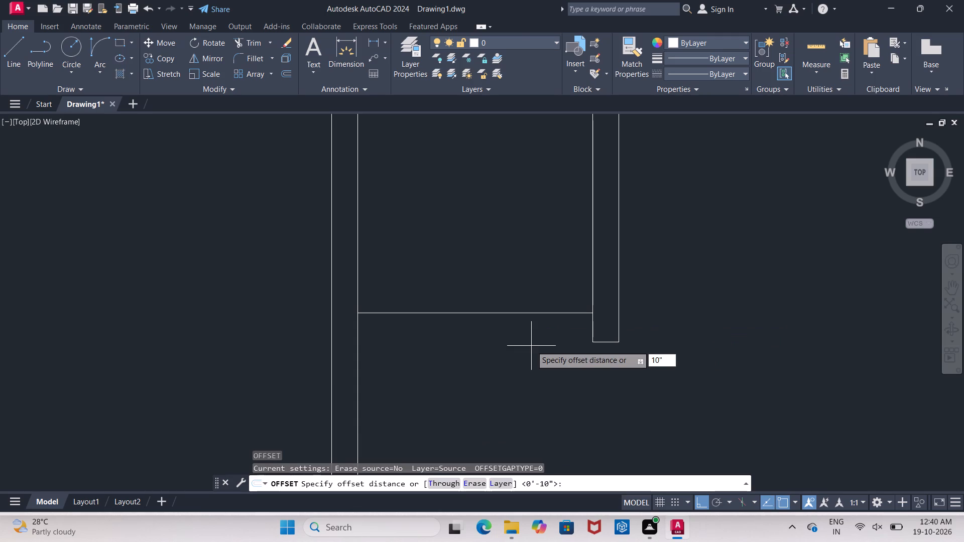
{"action": "key", "text": "Return"}
{"action": "left_click", "coordinate": [556, 311]}
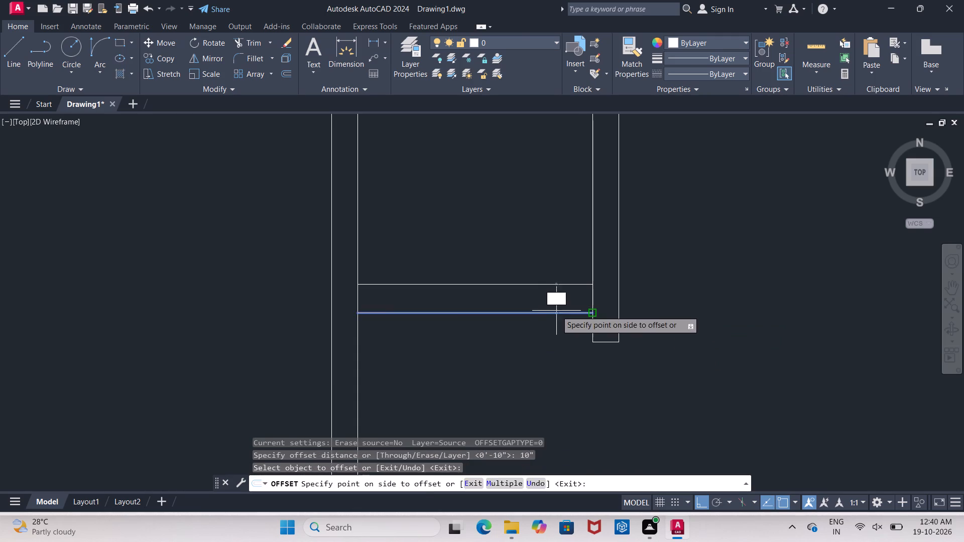
{"action": "left_click", "coordinate": [556, 296]}
{"action": "left_click", "coordinate": [556, 287]}
{"action": "left_click", "coordinate": [560, 258]}
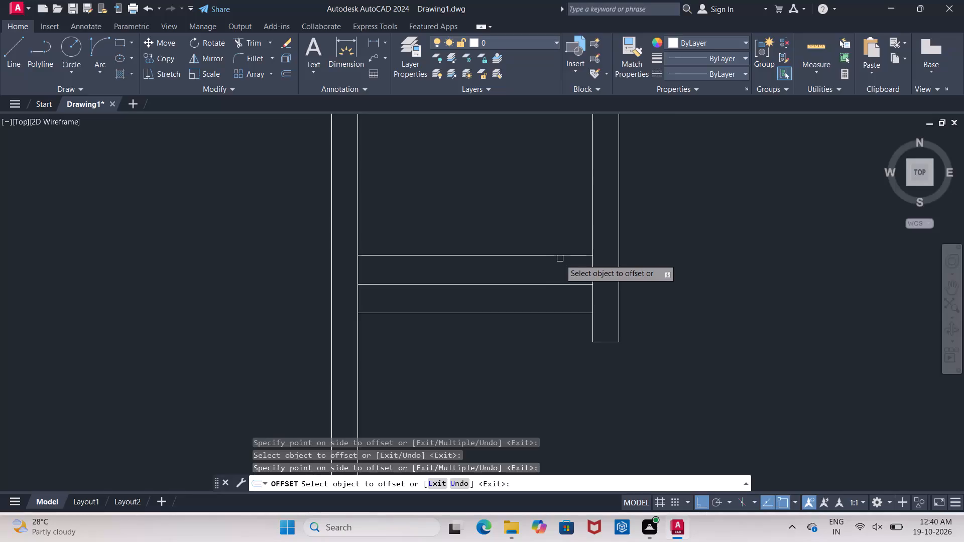
{"action": "middle_click_drag", "start_coordinate": [555, 272], "coordinate": [523, 333]}
{"action": "left_click", "coordinate": [523, 317]}
{"action": "left_click", "coordinate": [520, 273]}
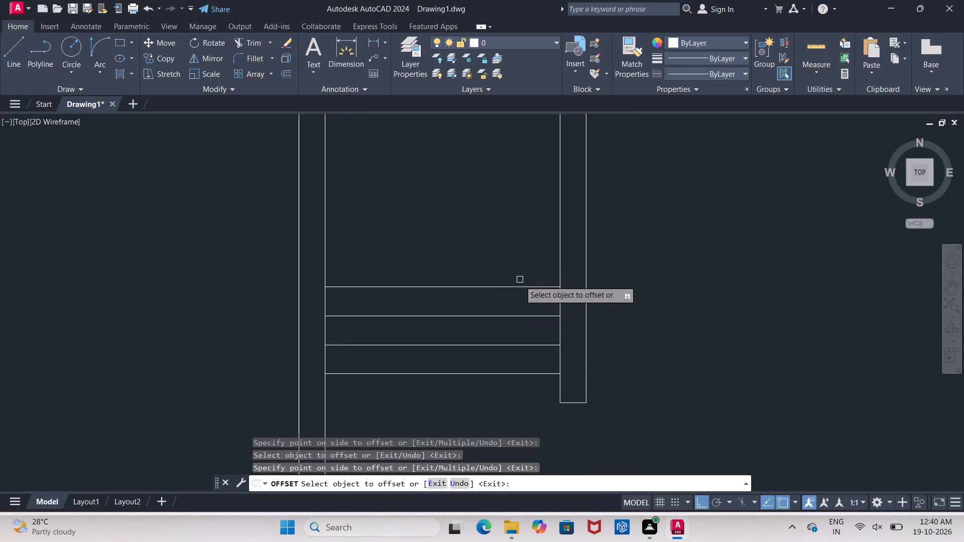
{"action": "left_click", "coordinate": [520, 287]}
{"action": "left_click", "coordinate": [521, 249]}
{"action": "left_click", "coordinate": [522, 256]}
{"action": "double_click", "coordinate": [523, 223]}
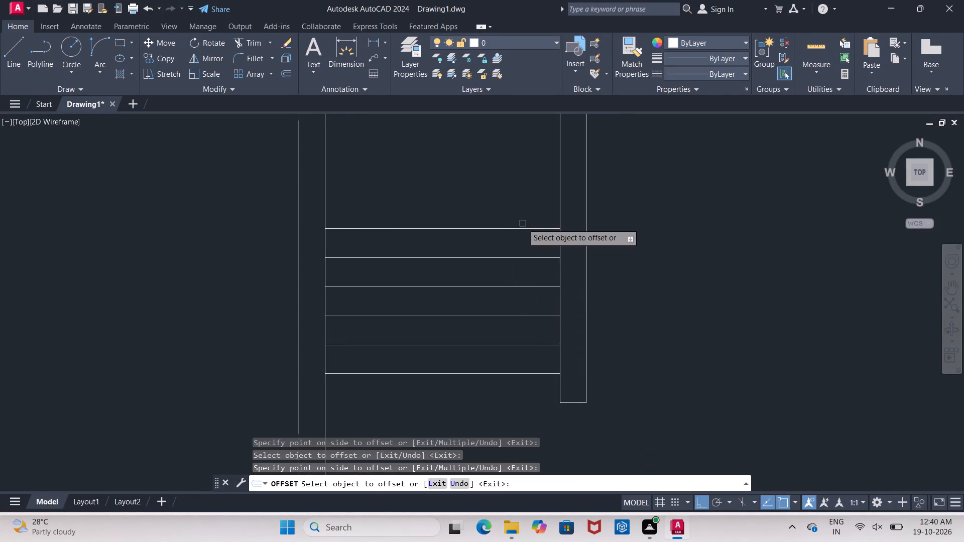
Continue the 10" offsets upward from the topmost tread line, adding three more treads toward the upper cross wall.
{"action": "middle_click_drag", "start_coordinate": [523, 226], "coordinate": [482, 312]}
{"action": "left_click", "coordinate": [482, 312]}
{"action": "left_click", "coordinate": [485, 280]}
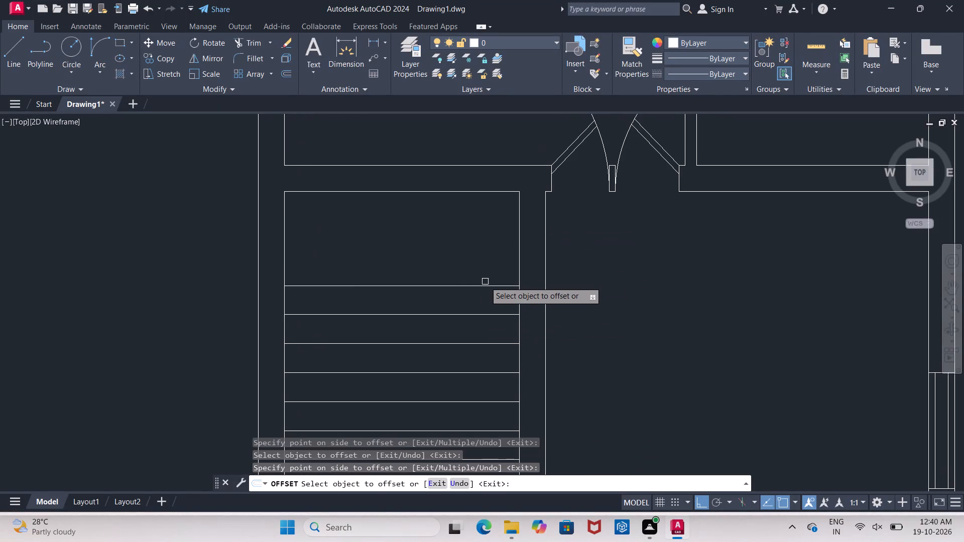
{"action": "left_click", "coordinate": [484, 285]}
{"action": "left_click", "coordinate": [486, 248]}
{"action": "left_click", "coordinate": [485, 259]}
{"action": "left_click", "coordinate": [481, 221]}
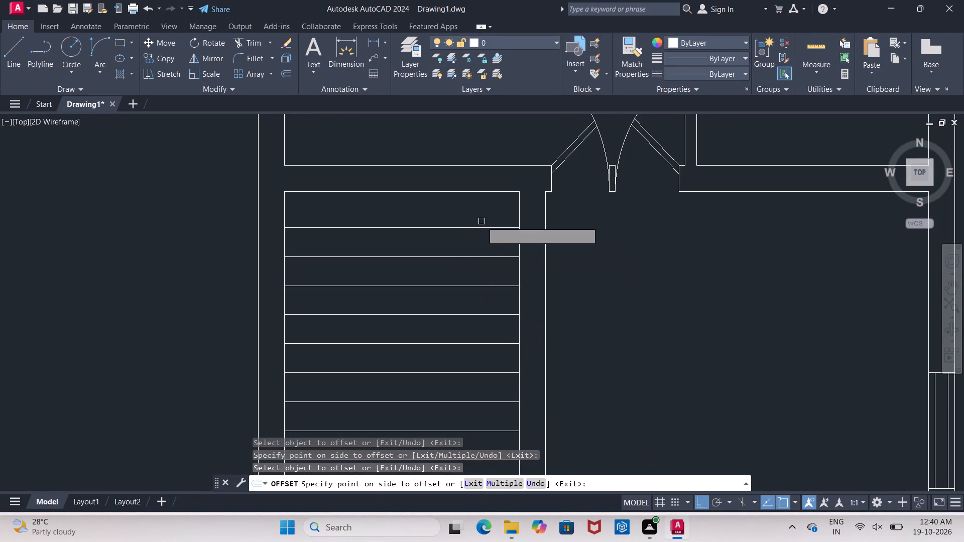
{"action": "middle_click_drag", "start_coordinate": [469, 341], "coordinate": [502, 188]}
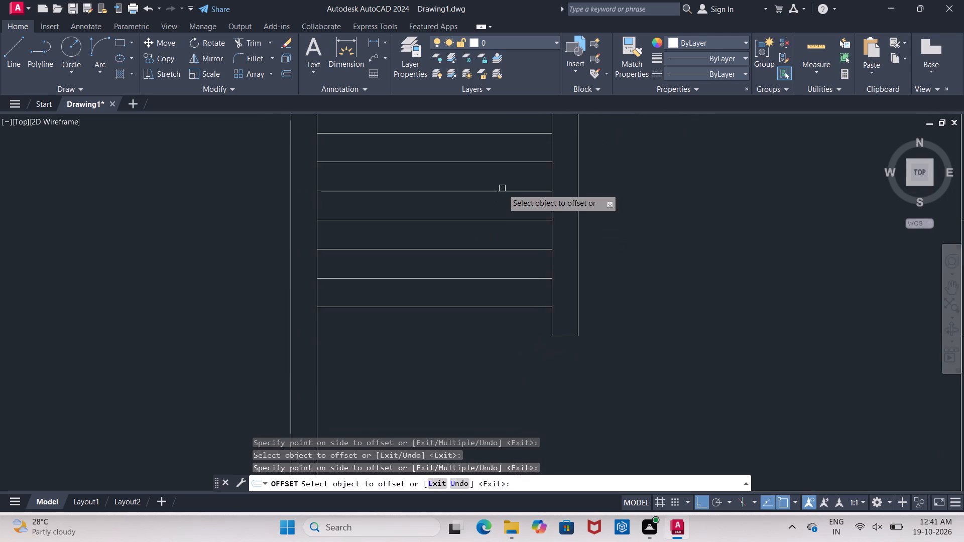
{"action": "scroll", "coordinate": [502, 194], "scroll_direction": "down", "scroll_amount": 2}
{"action": "middle_click_drag", "start_coordinate": [502, 248], "coordinate": [503, 286]}
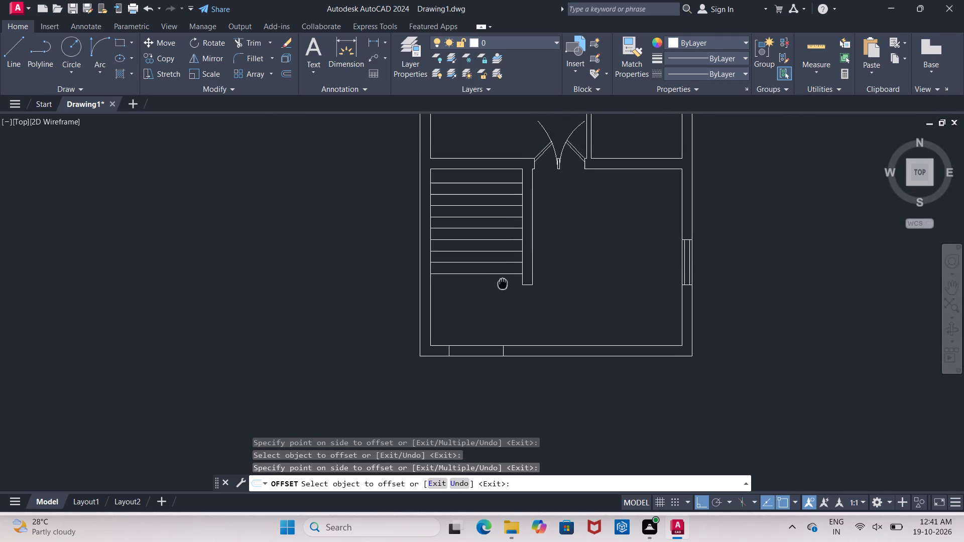
{"action": "middle_click_drag", "start_coordinate": [503, 286], "coordinate": [504, 293]}
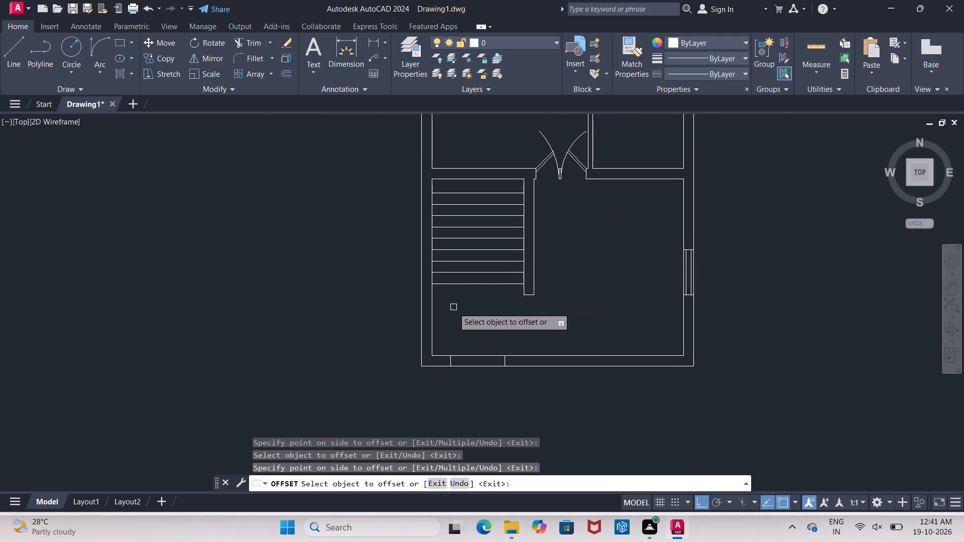
{"action": "key", "text": "Escape"}
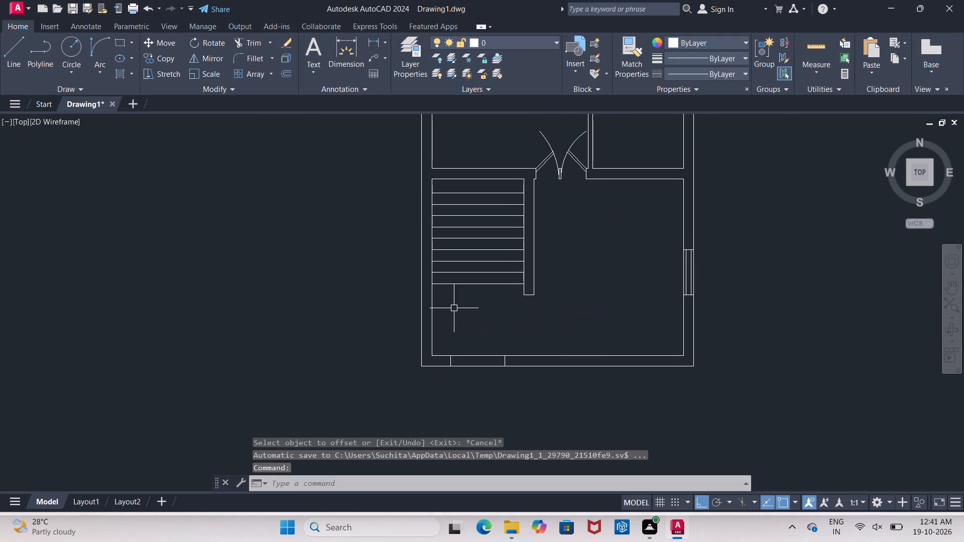
Offset the cross wall's lower face line above the stair treads 3' downward to mark the landing edge.
{"action": "key", "text": "o"}
{"action": "key", "text": "Return"}
{"action": "type", "text": "3'"}
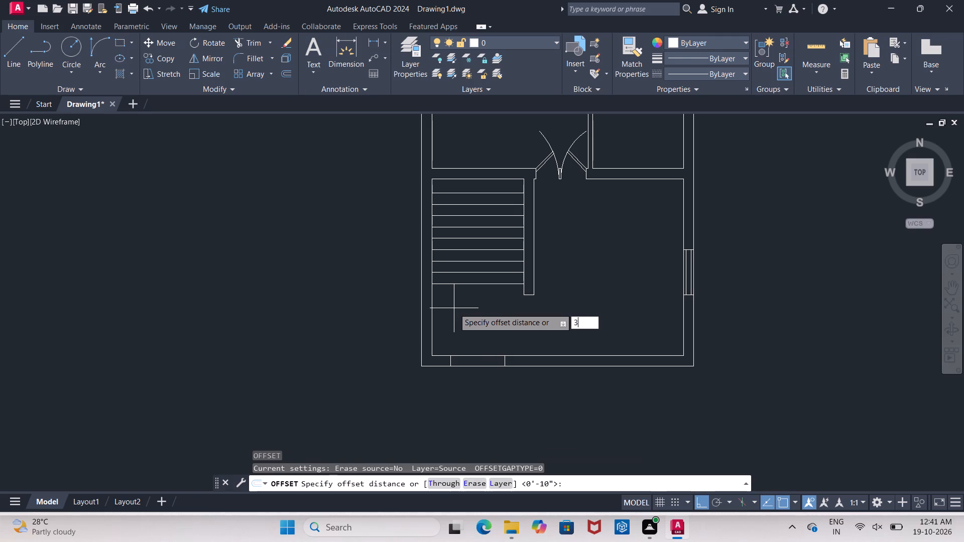
{"action": "key", "text": "Return"}
{"action": "left_click", "coordinate": [487, 179]}
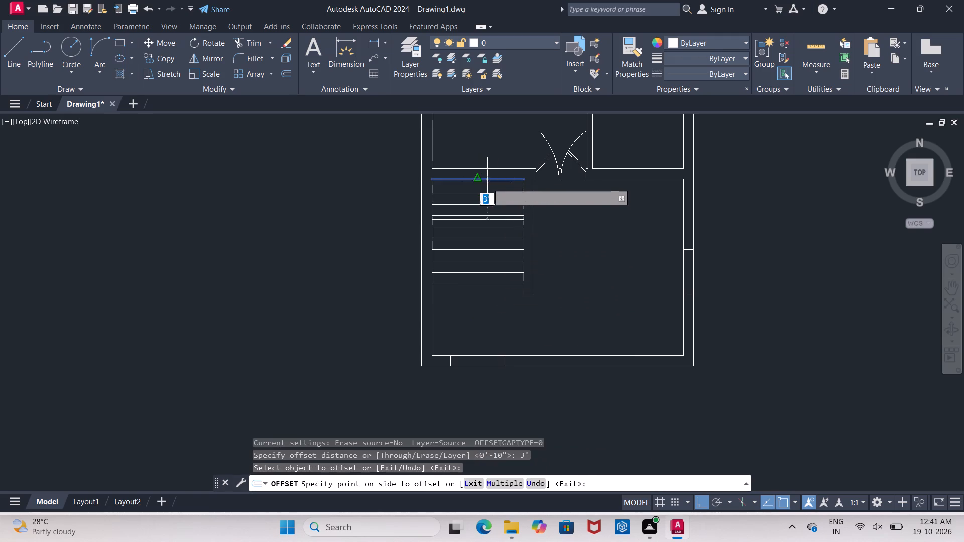
{"action": "left_click", "coordinate": [483, 222]}
{"action": "scroll", "coordinate": [483, 225], "scroll_direction": "up", "scroll_amount": 1}
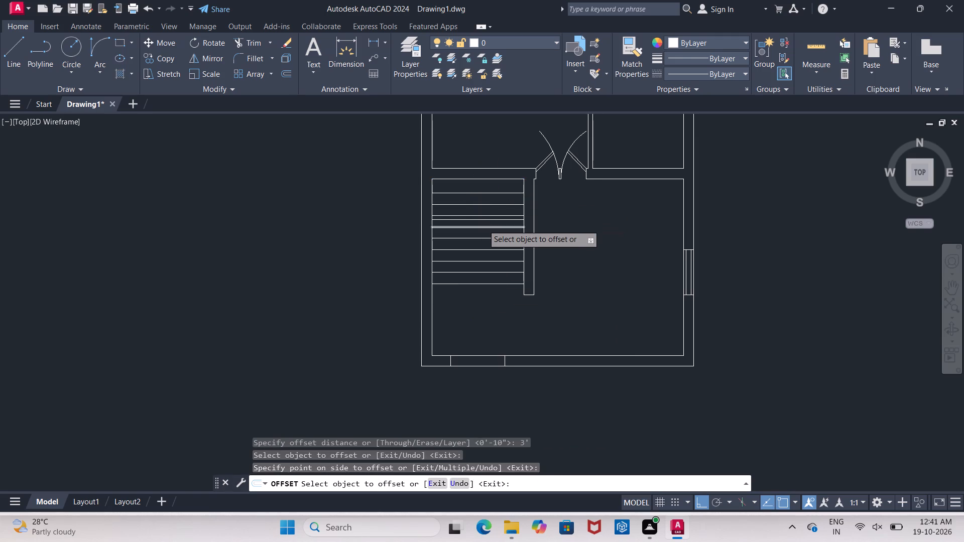
{"action": "scroll", "coordinate": [483, 225], "scroll_direction": "up", "scroll_amount": 1}
{"action": "key", "text": "Escape"}
Delete the three tread lines lying between the cross wall and the 3' landing line.
{"action": "left_click", "coordinate": [486, 203]}
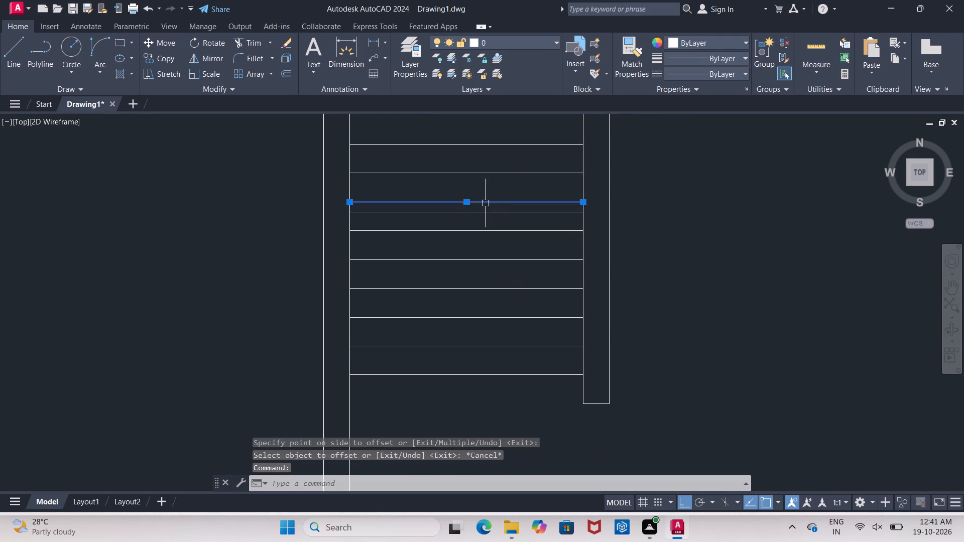
{"action": "middle_click_drag", "start_coordinate": [491, 194], "coordinate": [481, 254]}
{"action": "left_click", "coordinate": [488, 203]}
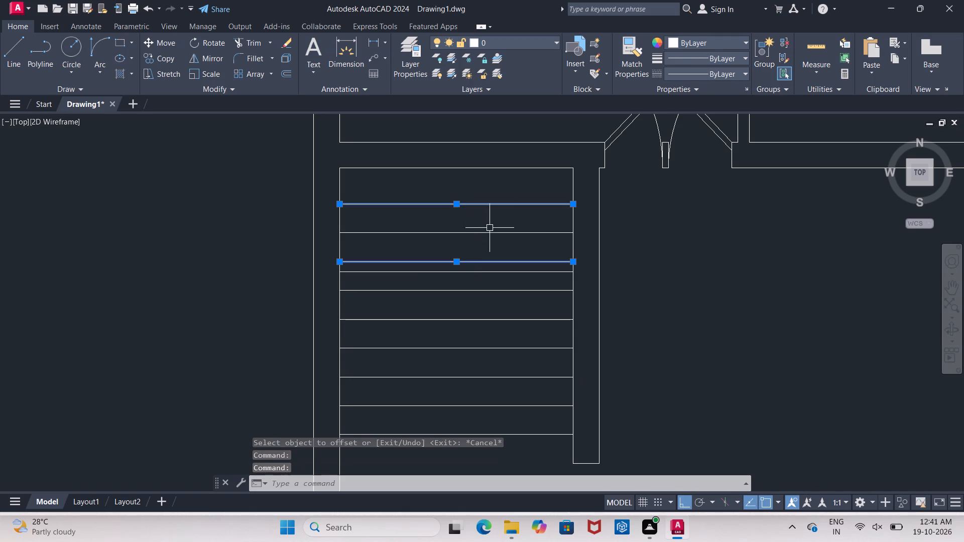
{"action": "left_click", "coordinate": [490, 232]}
{"action": "key", "text": "Delete"}
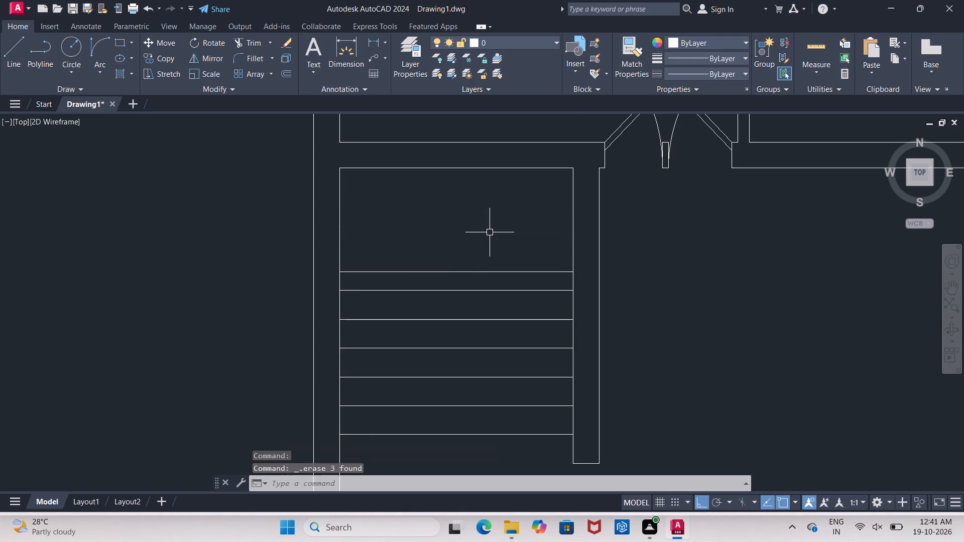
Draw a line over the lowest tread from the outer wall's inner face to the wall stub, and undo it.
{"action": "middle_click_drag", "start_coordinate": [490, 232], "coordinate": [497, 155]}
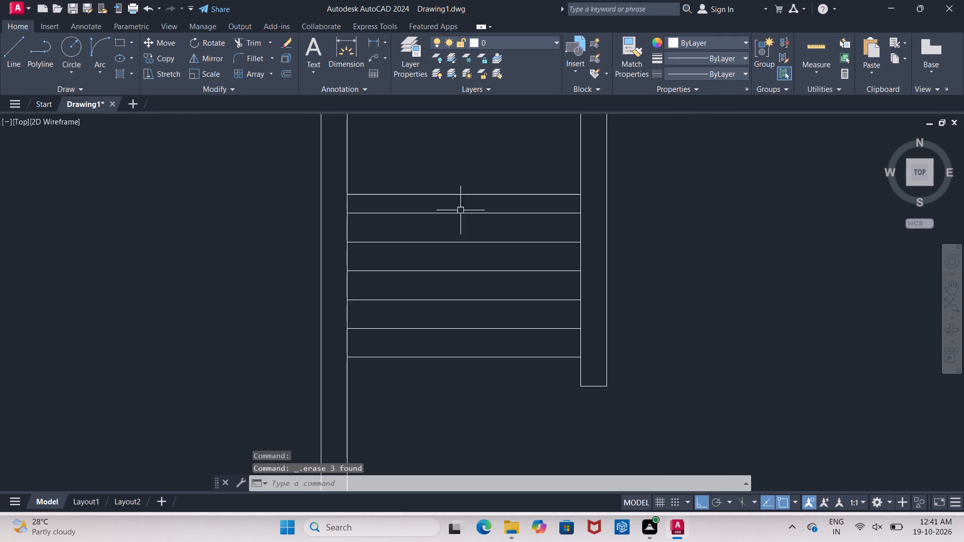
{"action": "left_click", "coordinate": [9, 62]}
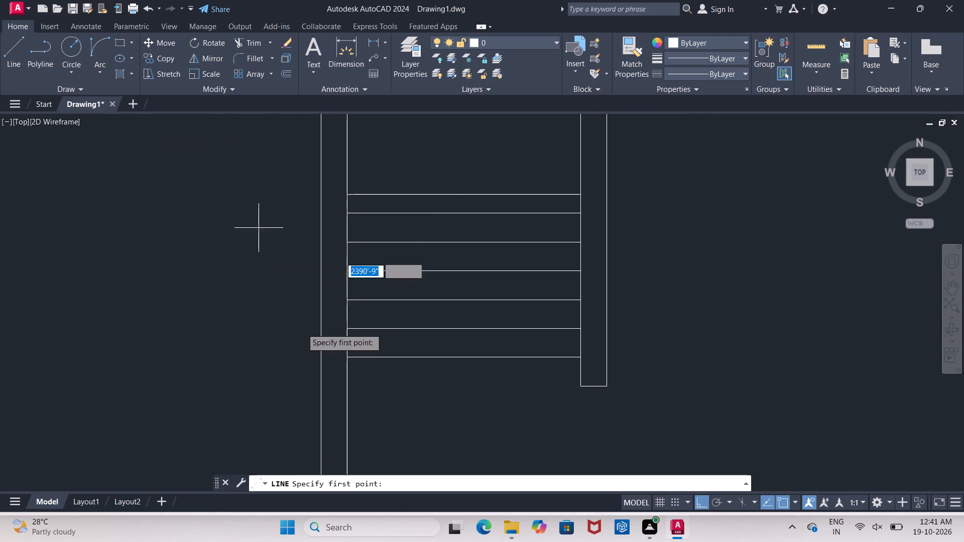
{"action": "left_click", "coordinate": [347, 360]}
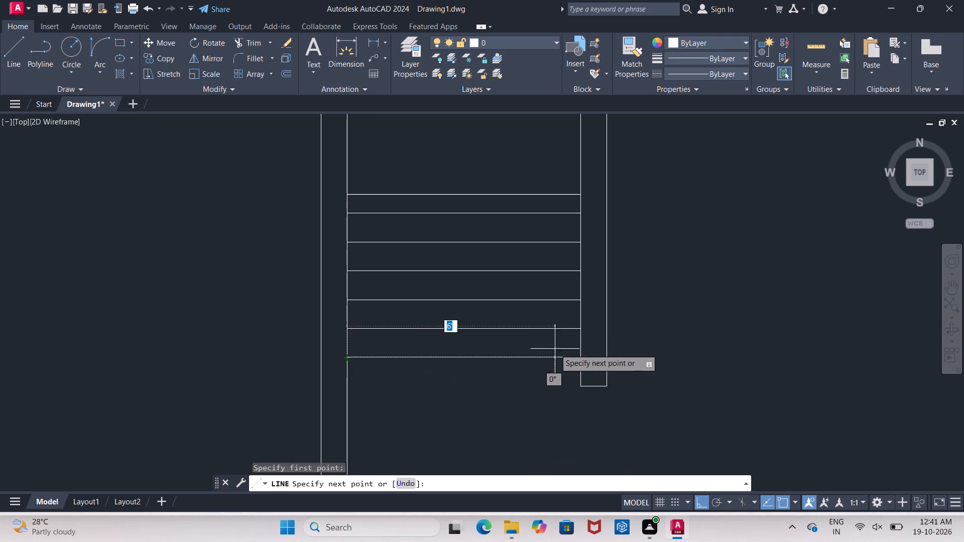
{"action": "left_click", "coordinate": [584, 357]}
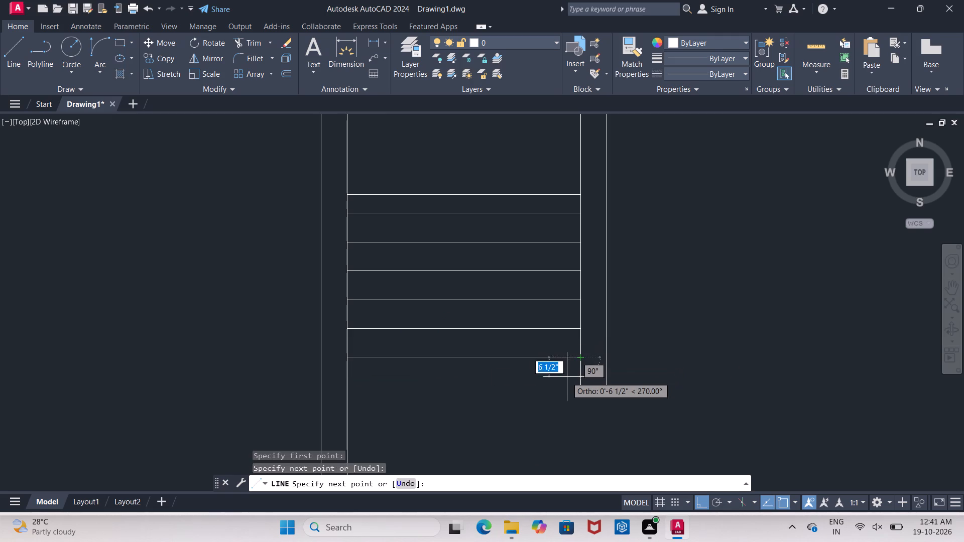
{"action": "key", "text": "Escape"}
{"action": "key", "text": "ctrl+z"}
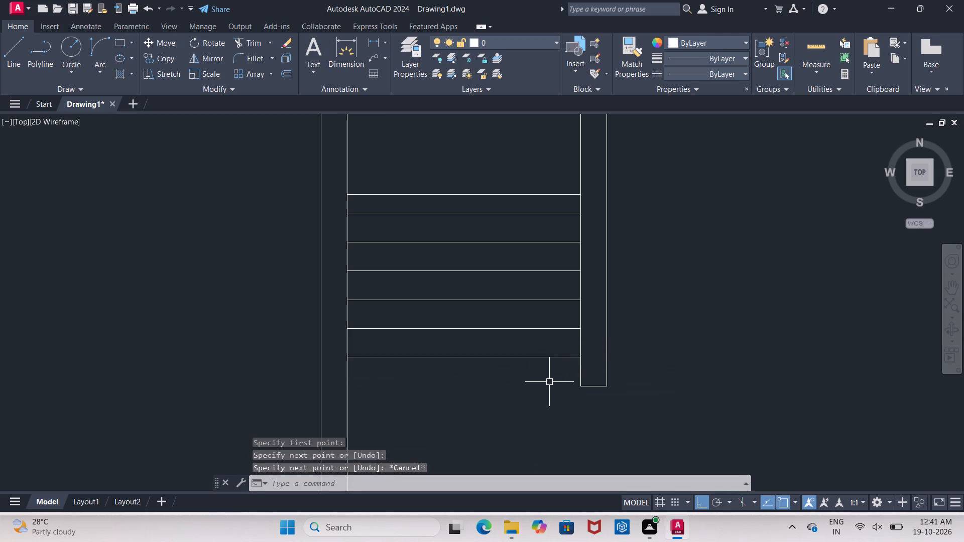
Measure the lowest tread's length between the outer wall and the wall stub with a linear dimension, without placing it.
{"action": "left_click", "coordinate": [379, 46]}
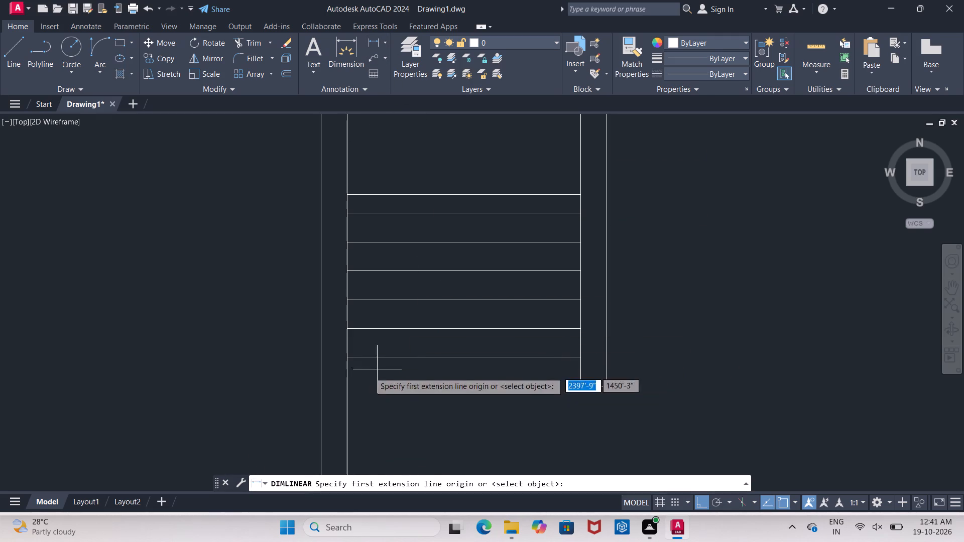
{"action": "left_click", "coordinate": [349, 360]}
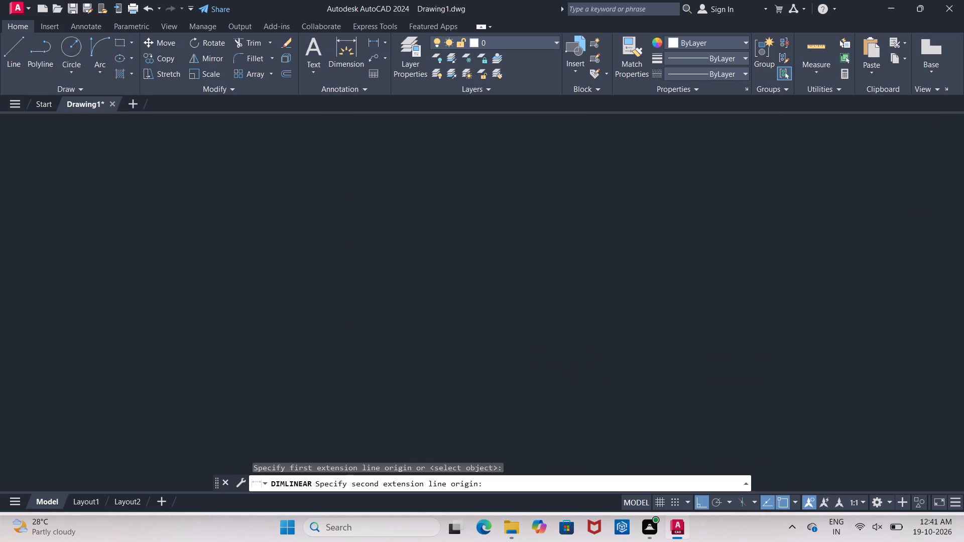
{"action": "left_click", "coordinate": [580, 357]}
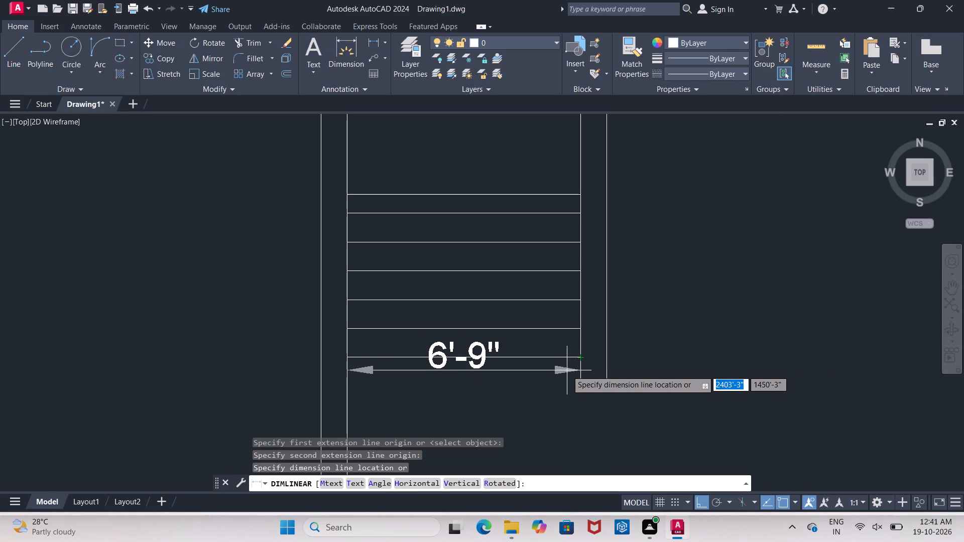
{"action": "key", "text": "Escape"}
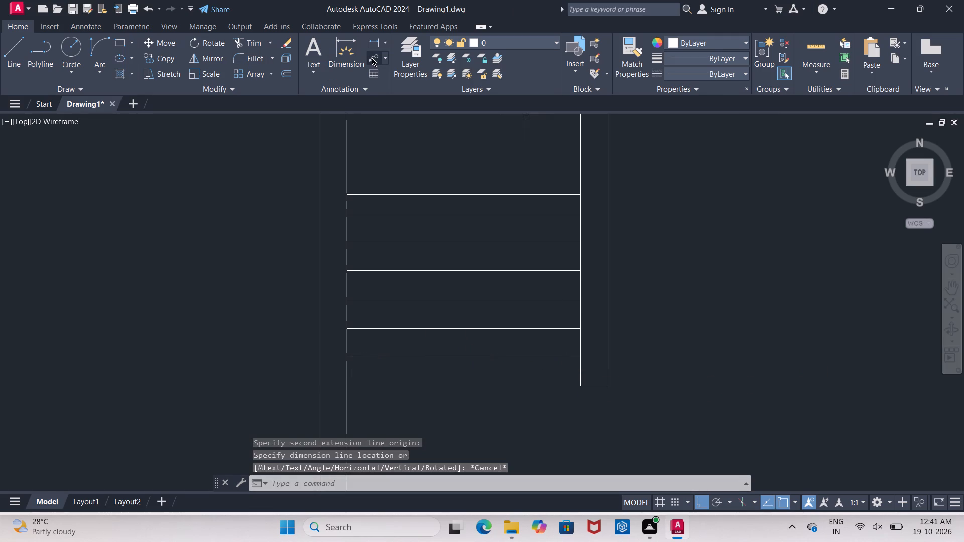
{"action": "left_click", "coordinate": [372, 47]}
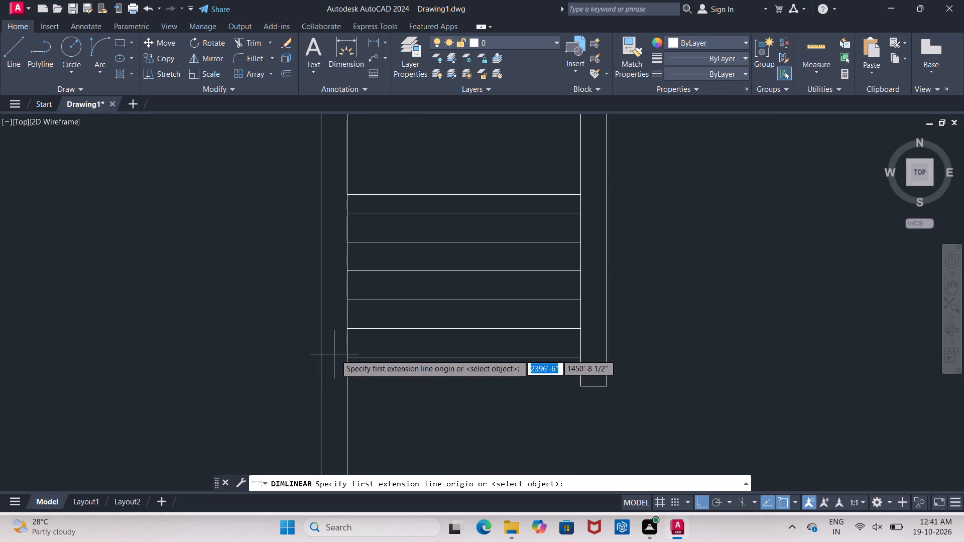
{"action": "left_click", "coordinate": [346, 358]}
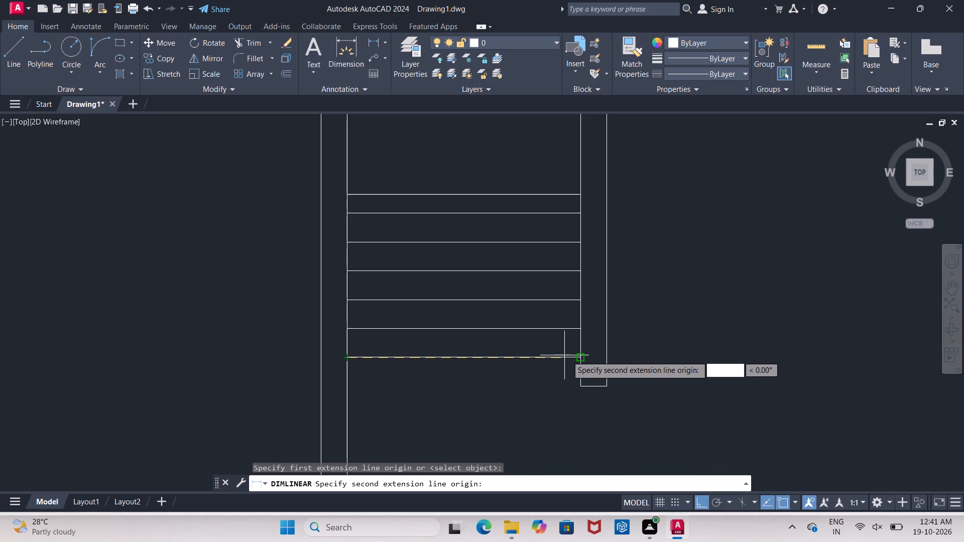
{"action": "left_click", "coordinate": [578, 358]}
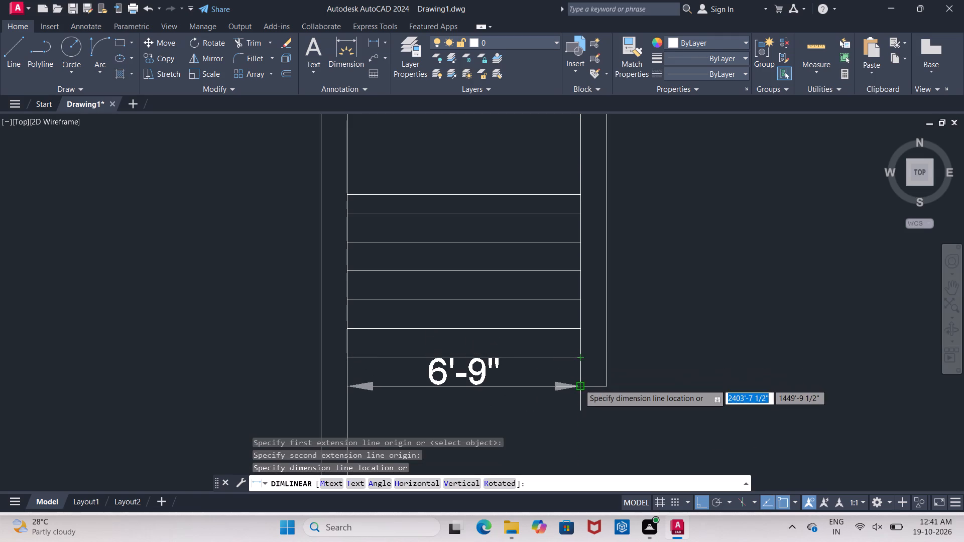
{"action": "key", "text": "Escape"}
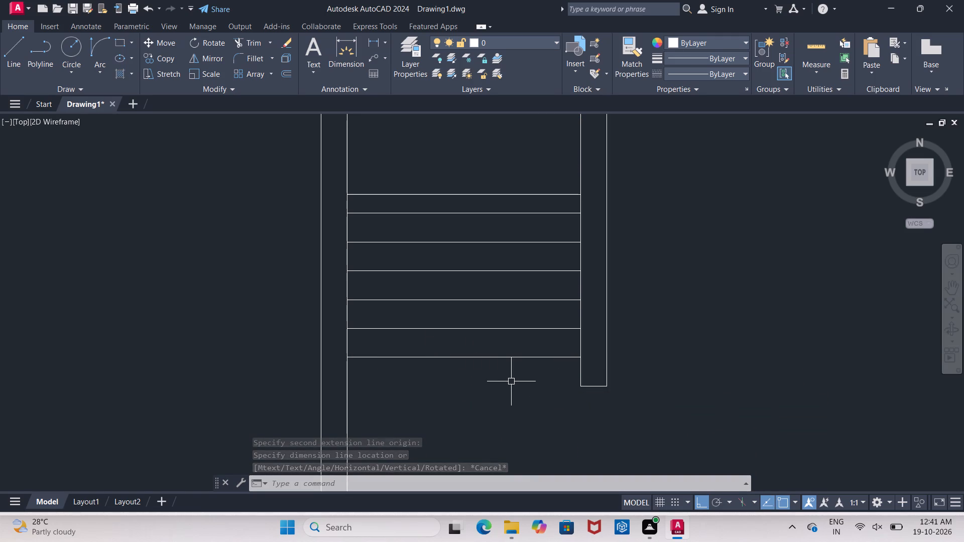
Switch to Calculator and divide 6.9 by 2.
{"action": "key", "text": "o"}
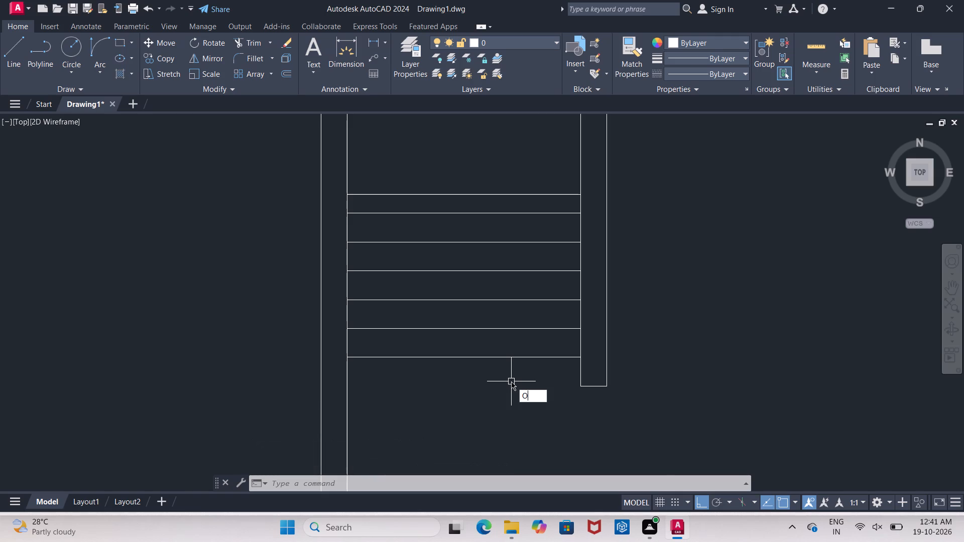
{"action": "key", "text": "Escape"}
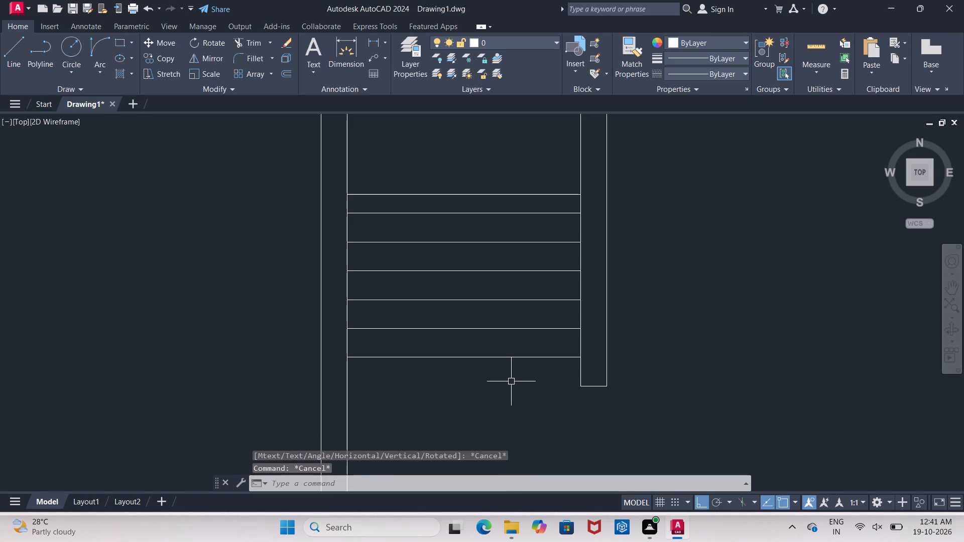
{"action": "type", "text": "6.9/2"}
{"action": "key", "text": "Return"}
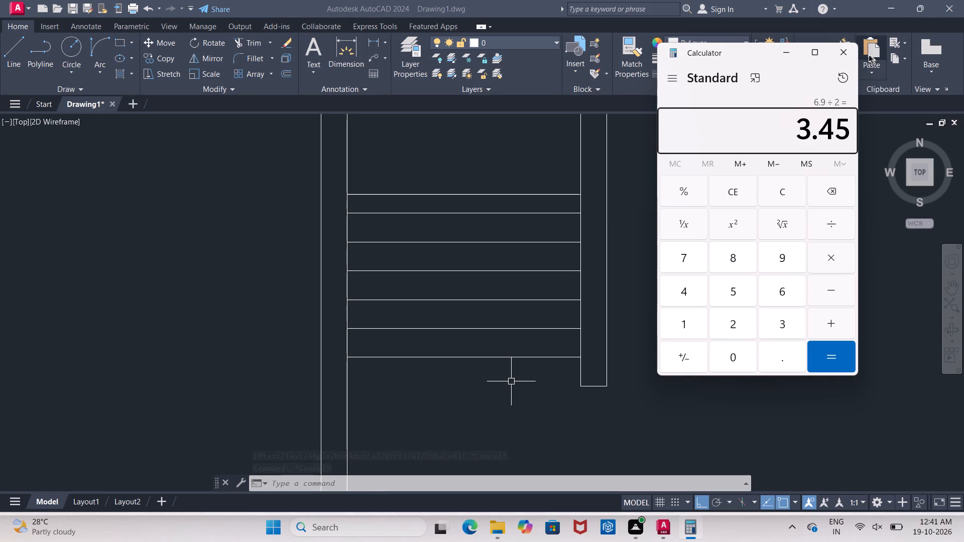
Close Calculator and return to the AutoCAD drawing.
{"action": "left_click", "coordinate": [852, 57]}
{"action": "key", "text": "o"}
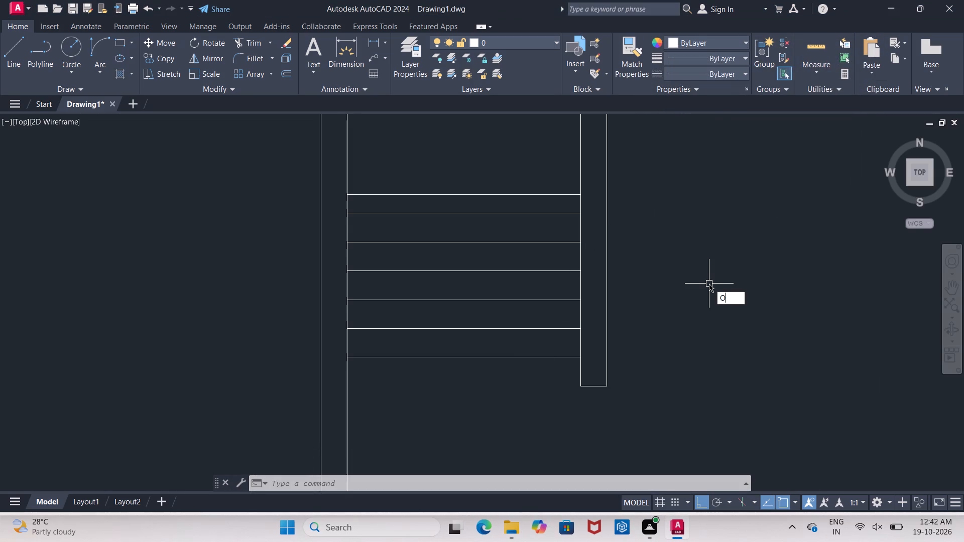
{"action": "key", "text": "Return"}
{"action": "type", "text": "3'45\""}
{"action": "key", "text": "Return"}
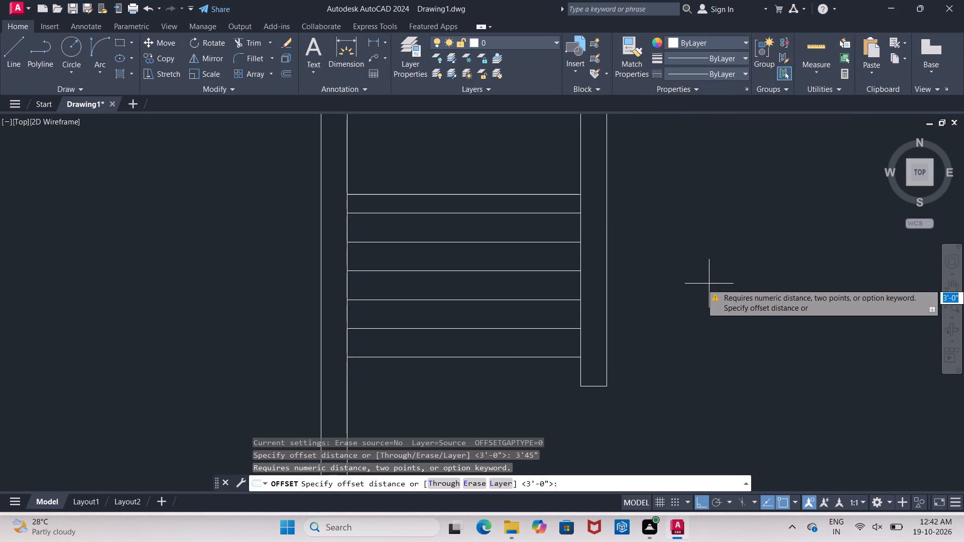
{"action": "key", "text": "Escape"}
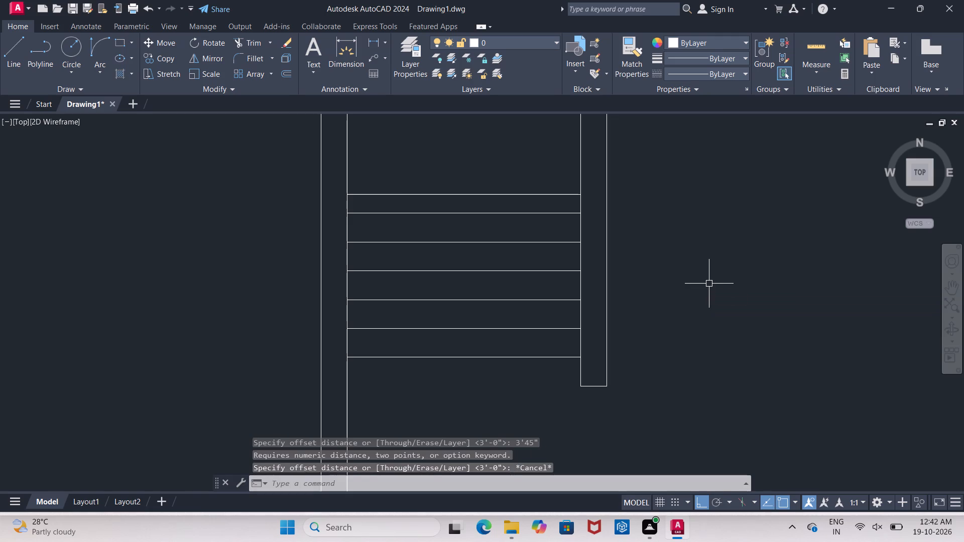
Offset the outer wall's inner face beside the stairs by 3'4.5" into the stairwell, toward the wall stub.
{"action": "key", "text": "o"}
{"action": "key", "text": "Return"}
{"action": "type", "text": "3'"}
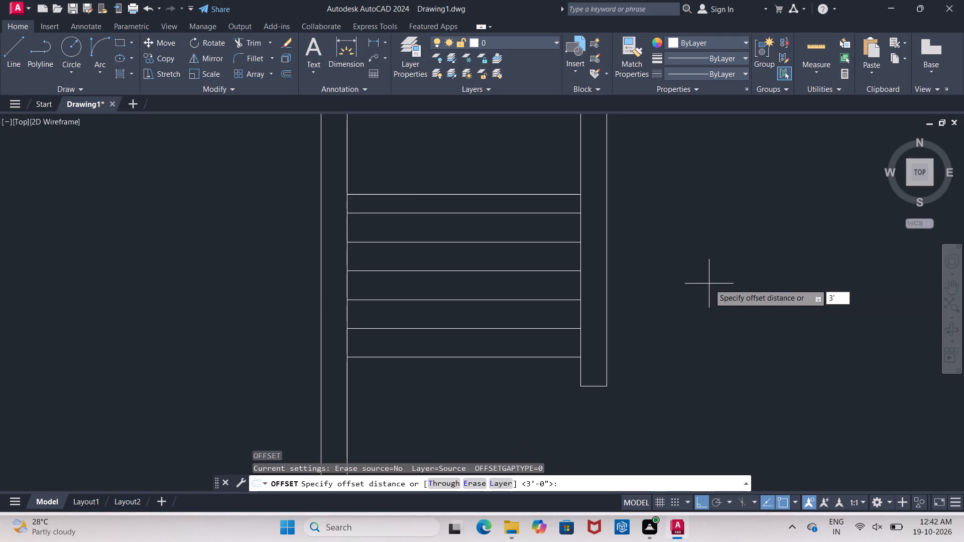
{"action": "type", "text": "4.5\""}
{"action": "key", "text": "Return"}
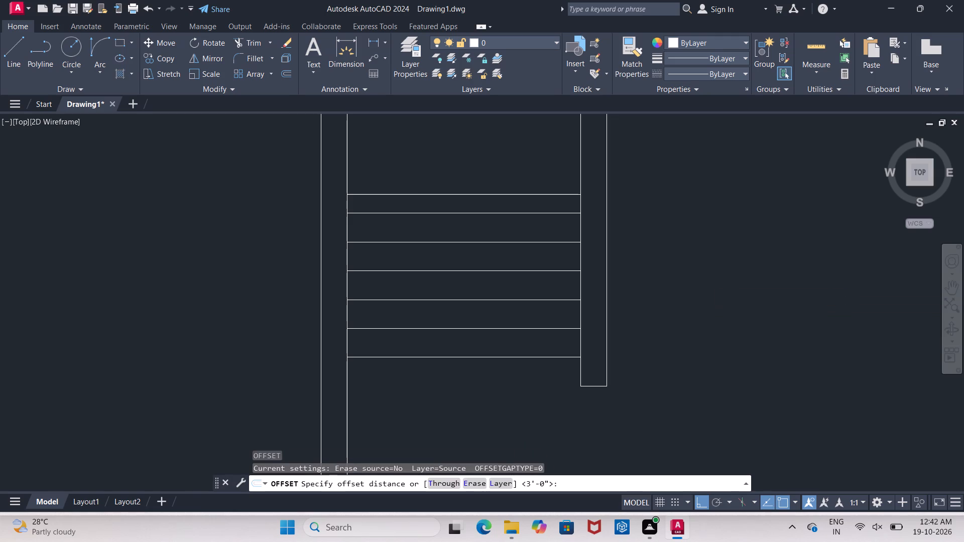
{"action": "left_click", "coordinate": [345, 255]}
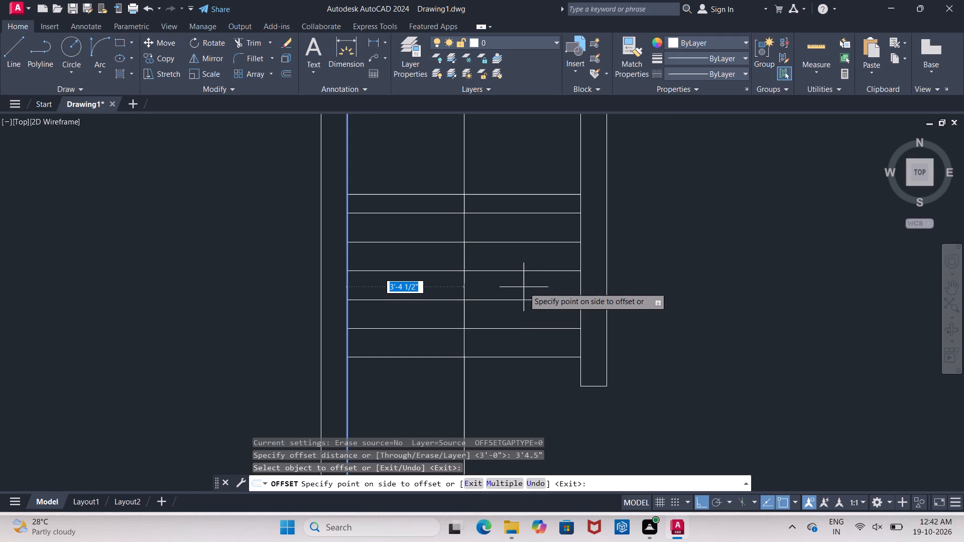
{"action": "middle_click", "coordinate": [524, 287]}
{"action": "left_click", "coordinate": [524, 287]}
{"action": "middle_click_drag", "start_coordinate": [522, 284], "coordinate": [527, 361]}
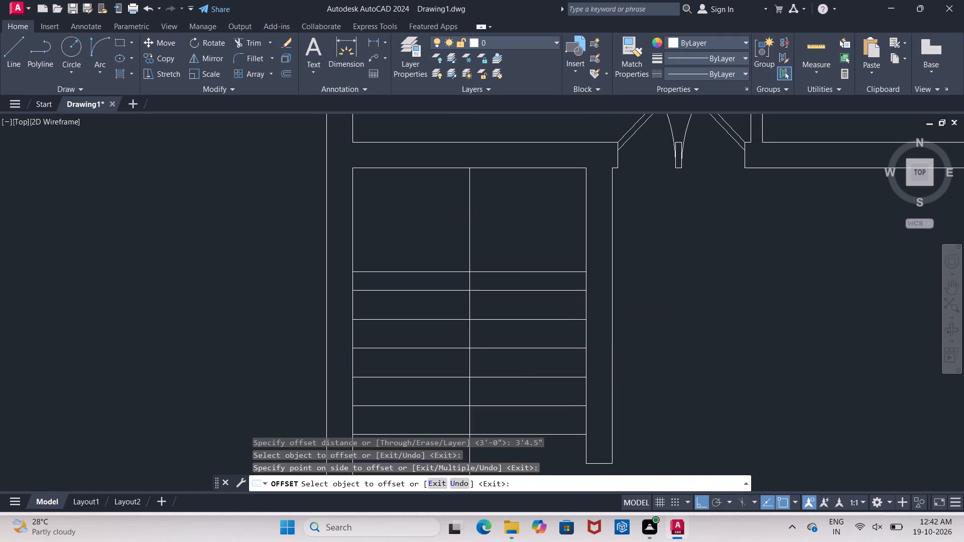
{"action": "key", "text": "Escape"}
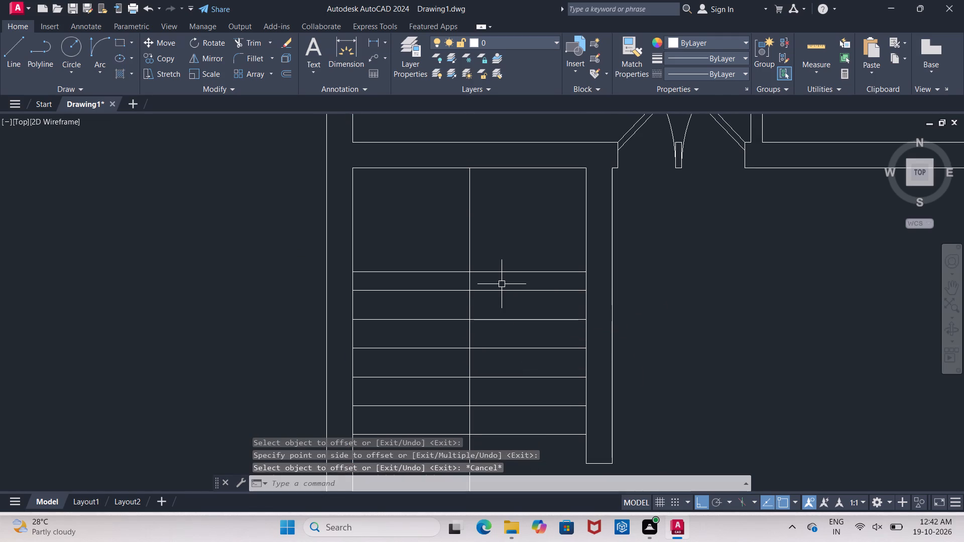
Offset the uppermost tread line just below the 3' landing line by 10" toward the cross wall.
{"action": "key", "text": "Return"}
{"action": "key", "text": "Return"}
{"action": "type", "text": "10\""}
{"action": "key", "text": "Return"}
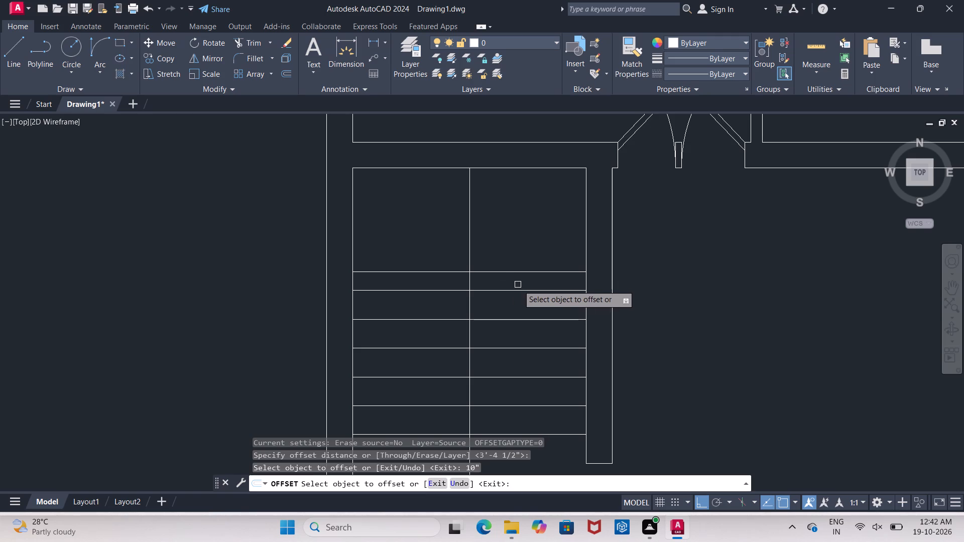
{"action": "left_click", "coordinate": [520, 288]}
{"action": "left_click", "coordinate": [523, 289]}
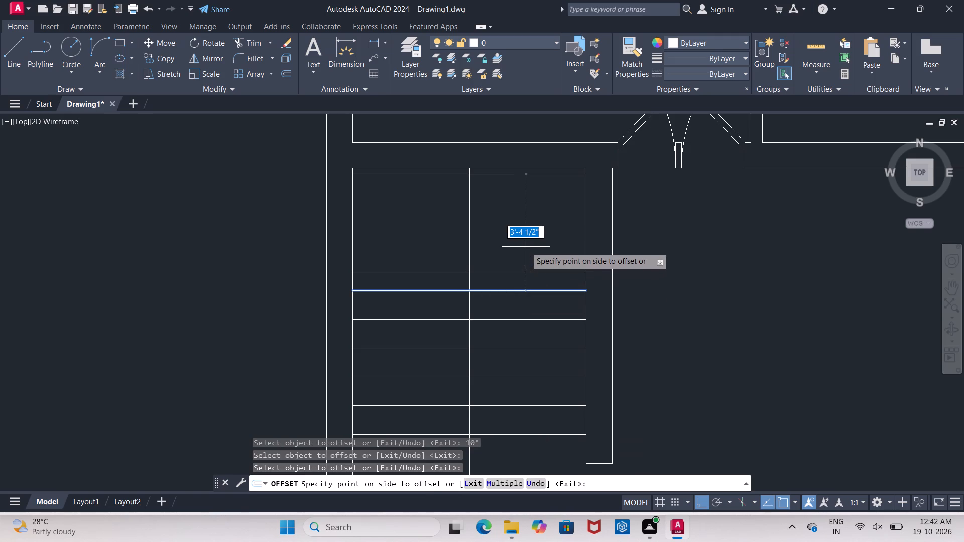
{"action": "type", "text": "10\""}
{"action": "key", "text": "Return"}
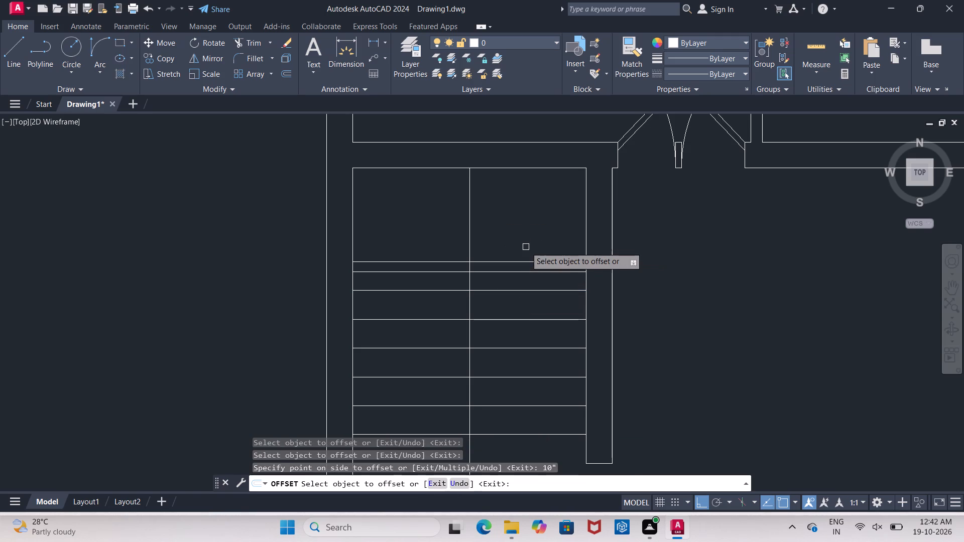
{"action": "left_click", "coordinate": [526, 247]}
{"action": "key", "text": "Escape"}
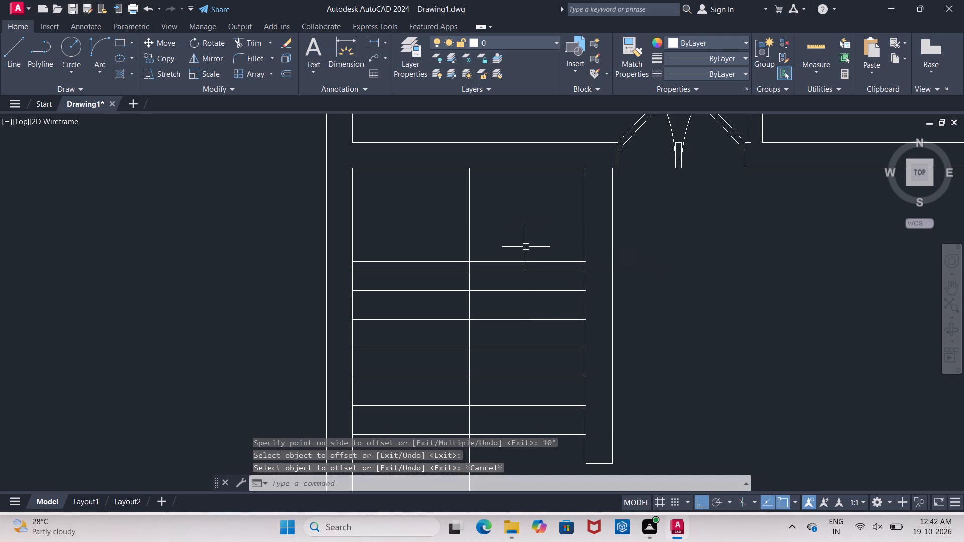
Delete the 3' landing line lying between the two uppermost tread lines.
{"action": "left_click", "coordinate": [533, 270]}
{"action": "key", "text": "Delete"}
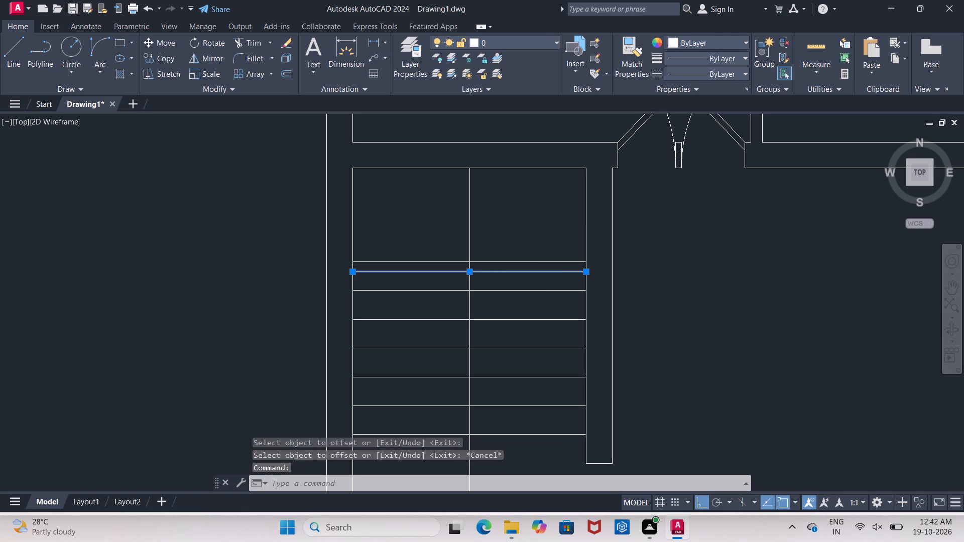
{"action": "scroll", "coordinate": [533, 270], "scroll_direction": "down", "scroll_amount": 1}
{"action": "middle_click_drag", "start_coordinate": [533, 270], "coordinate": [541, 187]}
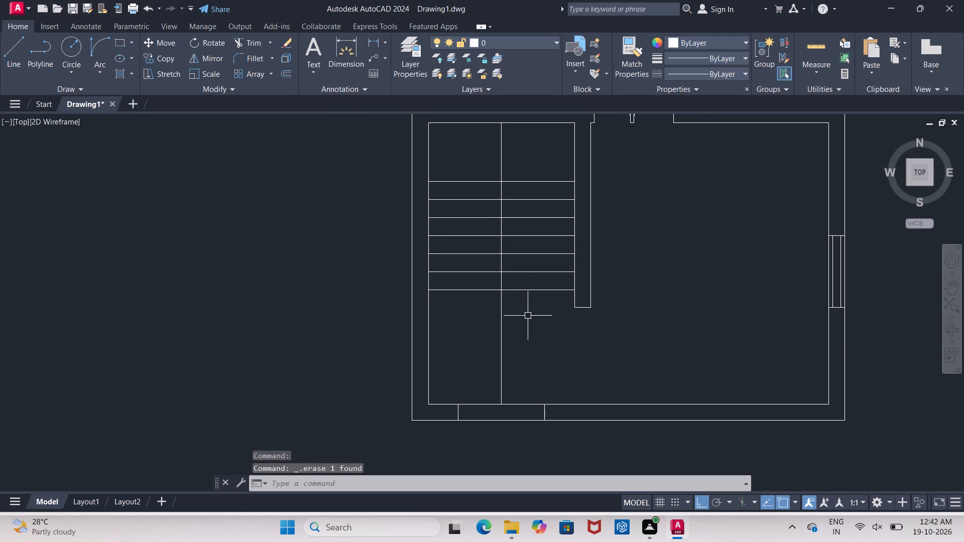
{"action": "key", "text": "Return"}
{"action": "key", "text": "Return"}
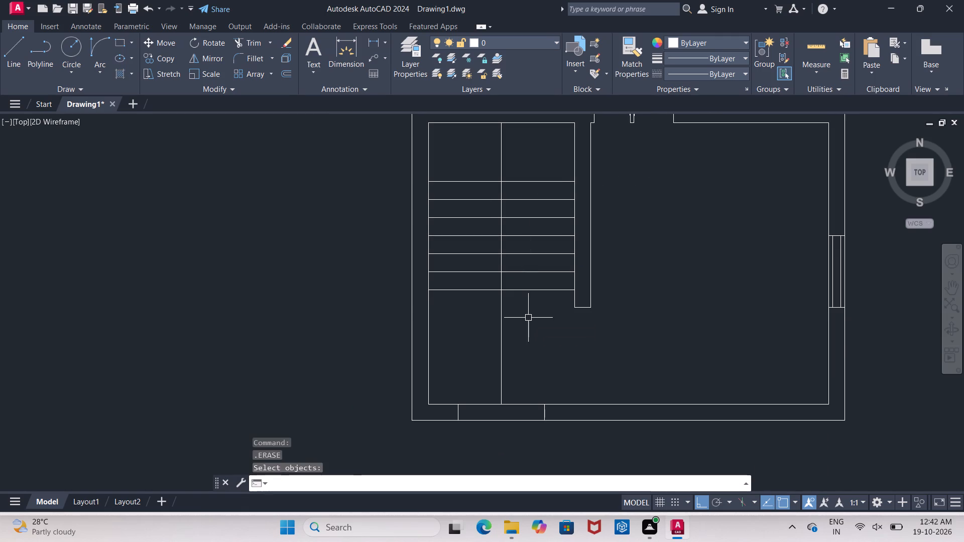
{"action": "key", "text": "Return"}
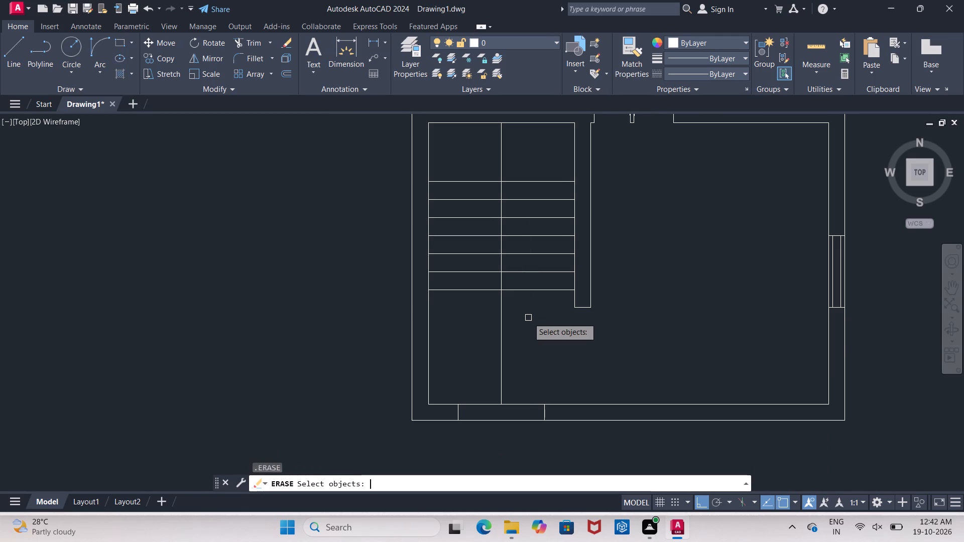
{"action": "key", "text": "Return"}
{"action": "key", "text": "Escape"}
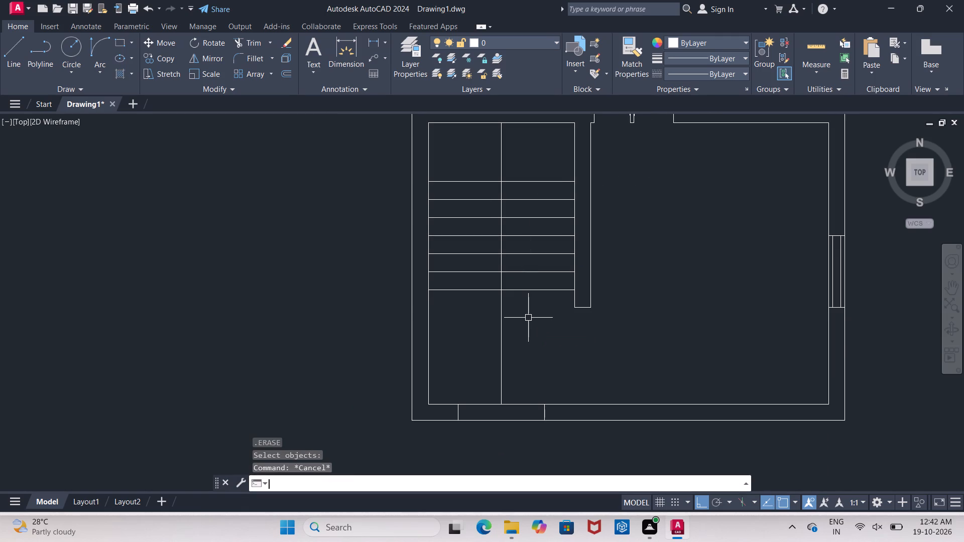
Offset the staircase's lengthwise centre line 4" to both sides.
{"action": "key", "text": "o"}
{"action": "key", "text": "Return"}
{"action": "key", "text": "4"}
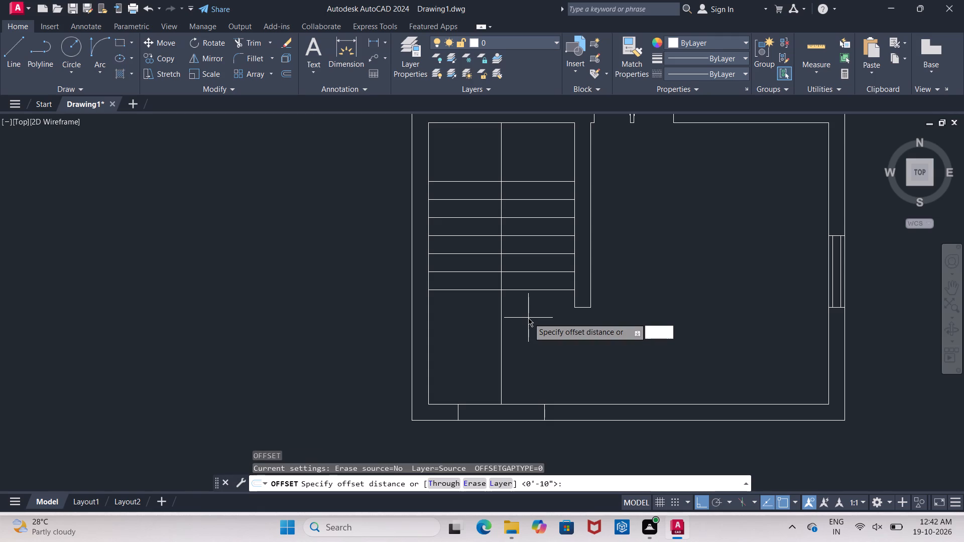
{"action": "key", "text": "shift+quotedbl"}
{"action": "key", "text": "Return"}
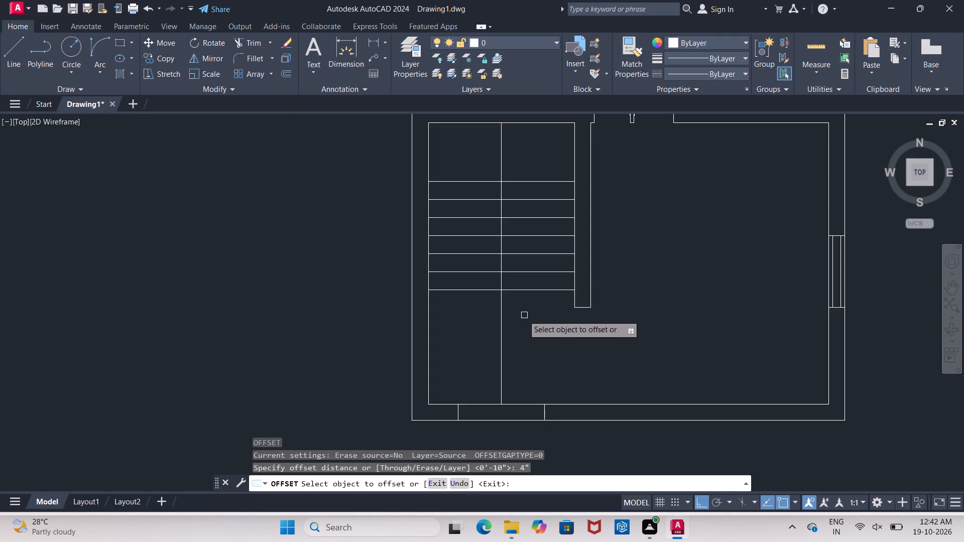
{"action": "left_click", "coordinate": [500, 317]}
{"action": "left_click", "coordinate": [543, 326]}
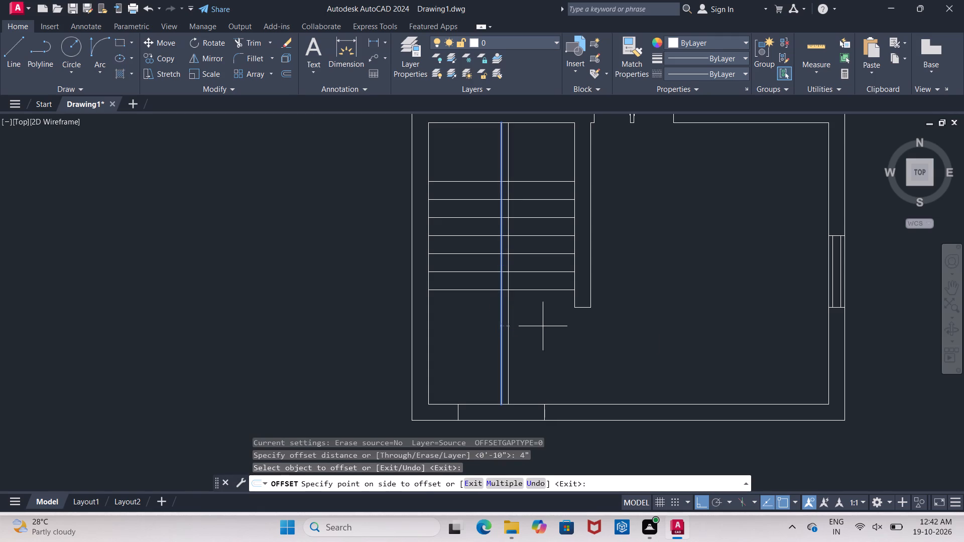
{"action": "left_click", "coordinate": [499, 346]}
{"action": "left_click", "coordinate": [472, 341]}
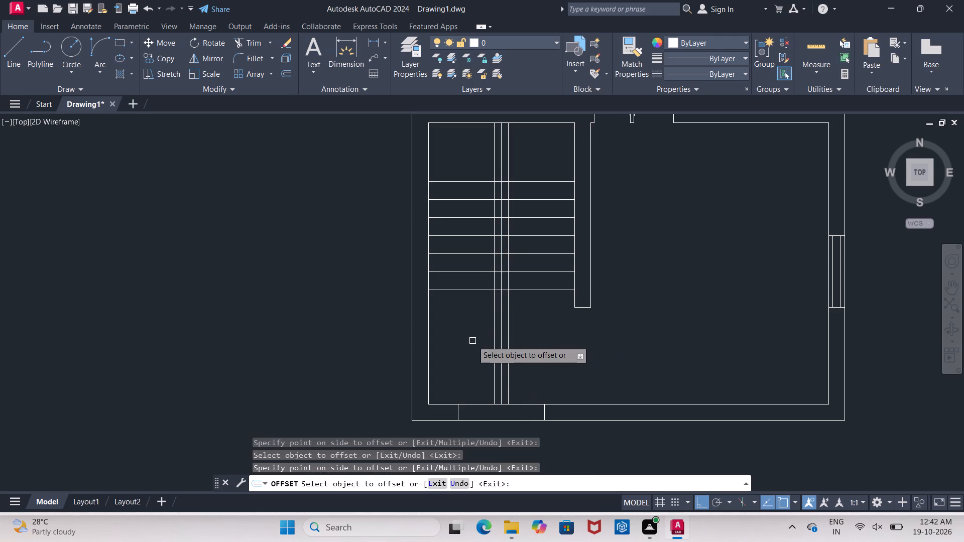
{"action": "key", "text": "Escape"}
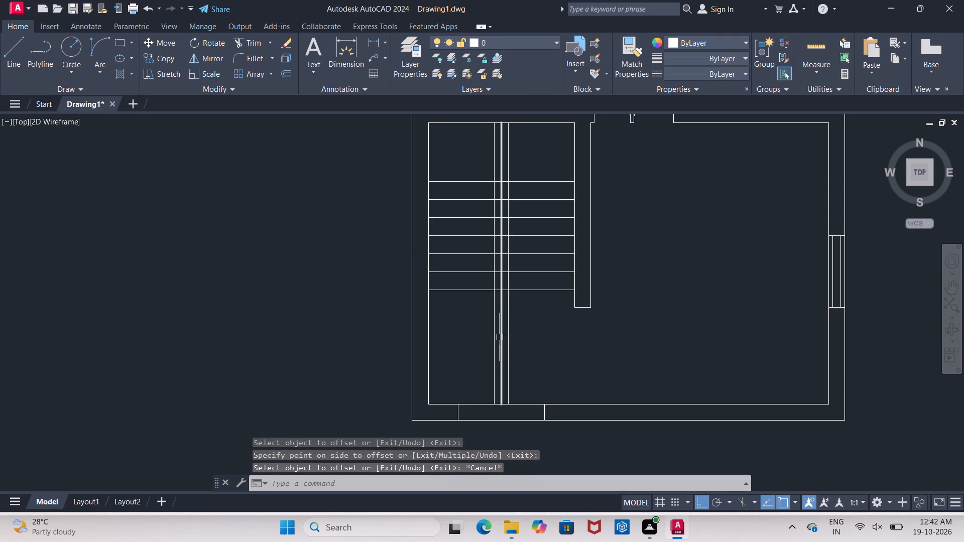
Delete the original centre line between the two 4" offset lines.
{"action": "left_click", "coordinate": [500, 337]}
{"action": "key", "text": "Delete"}
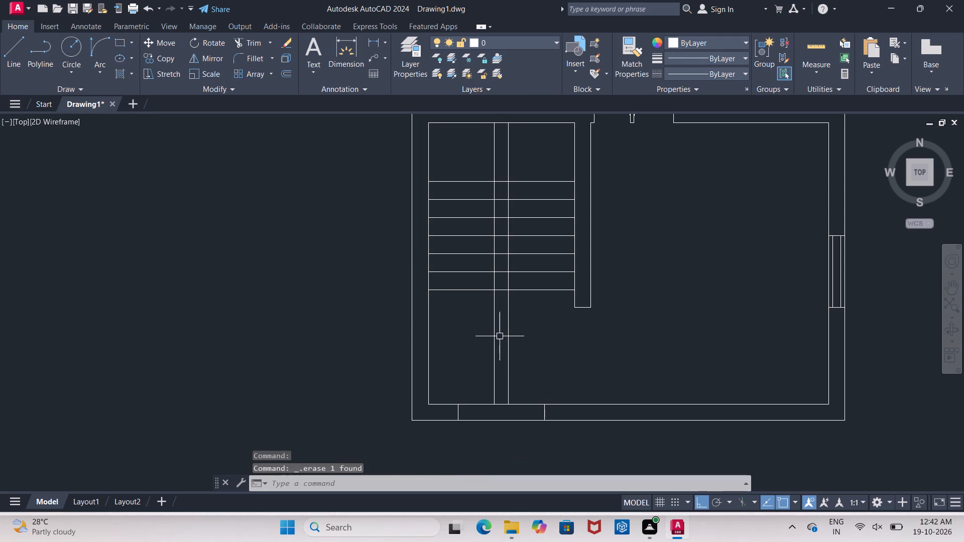
Trim away the segments of all seven tread lines that lie between the two lengthwise centre lines of the staircase.
{"action": "scroll", "coordinate": [510, 170], "scroll_direction": "up", "scroll_amount": 2}
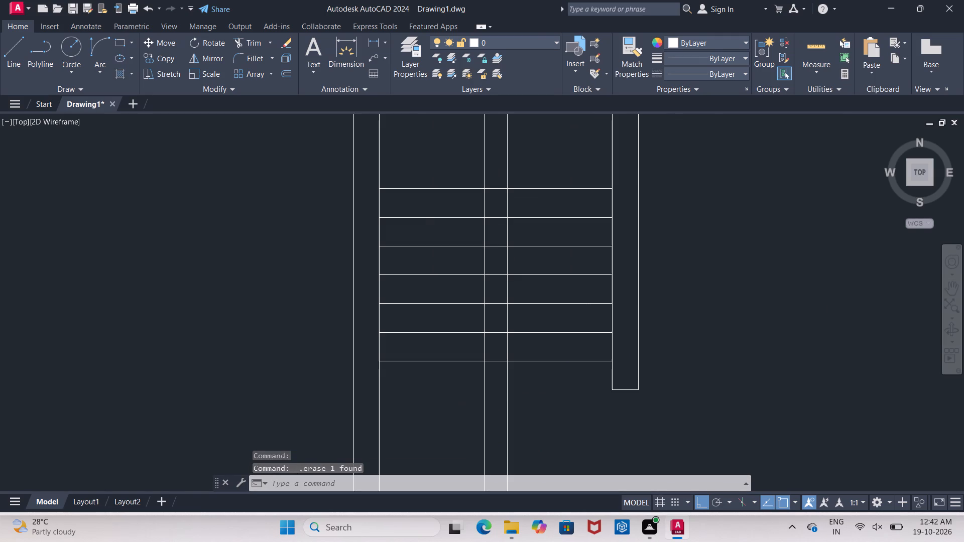
{"action": "type", "text": "TR"}
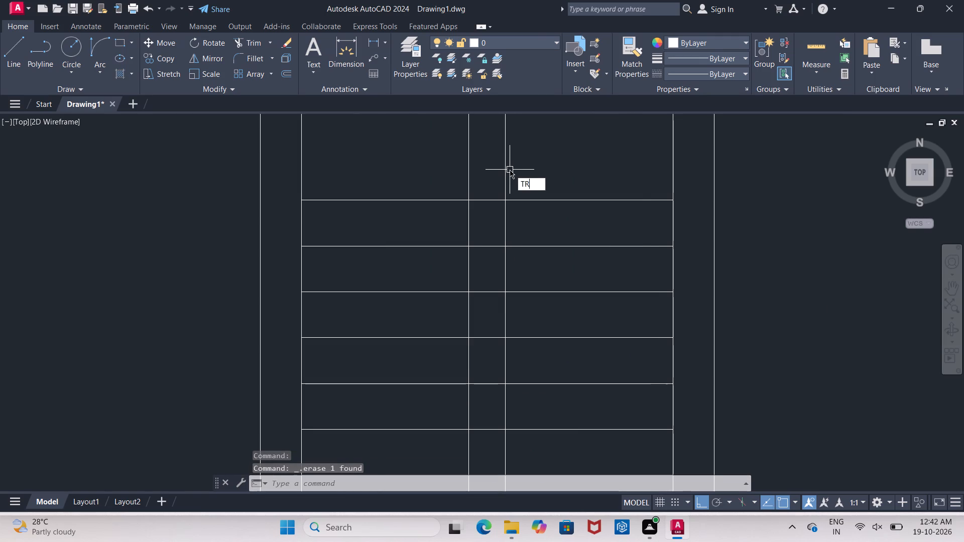
{"action": "key", "text": "4"}
{"action": "key", "text": "BackSpace"}
{"action": "key", "text": "Return"}
{"action": "key", "text": "Return"}
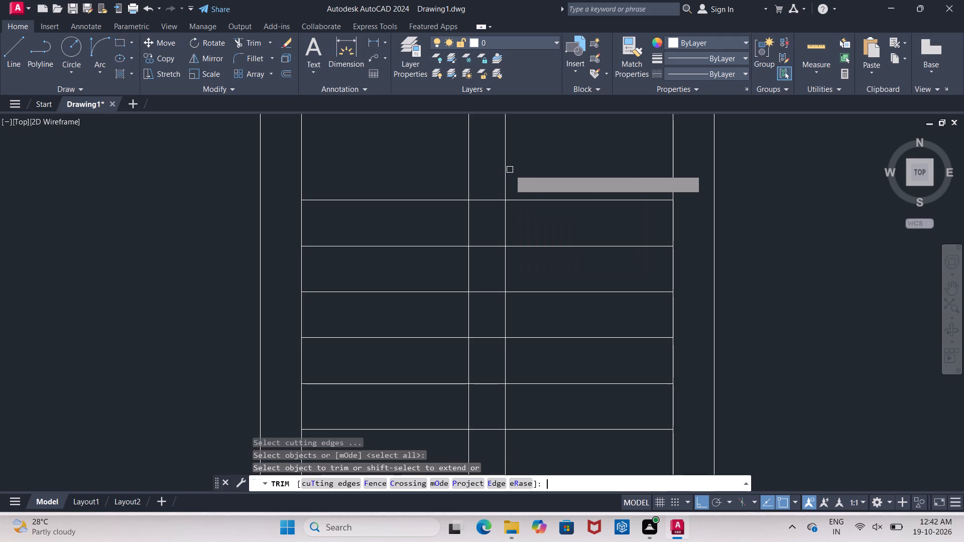
{"action": "left_click", "coordinate": [476, 176]}
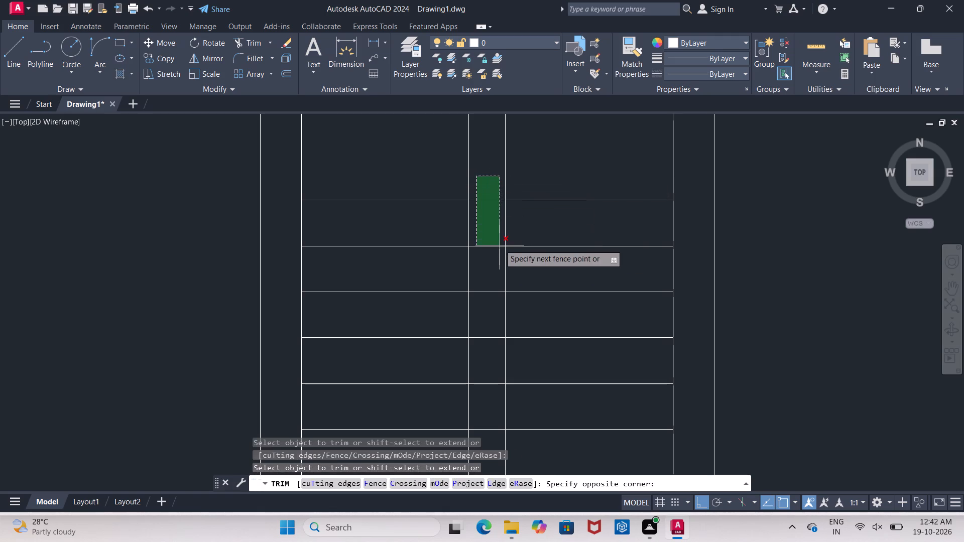
{"action": "left_click", "coordinate": [500, 219]}
{"action": "left_click", "coordinate": [490, 250]}
{"action": "middle_click_drag", "start_coordinate": [490, 252], "coordinate": [492, 198]}
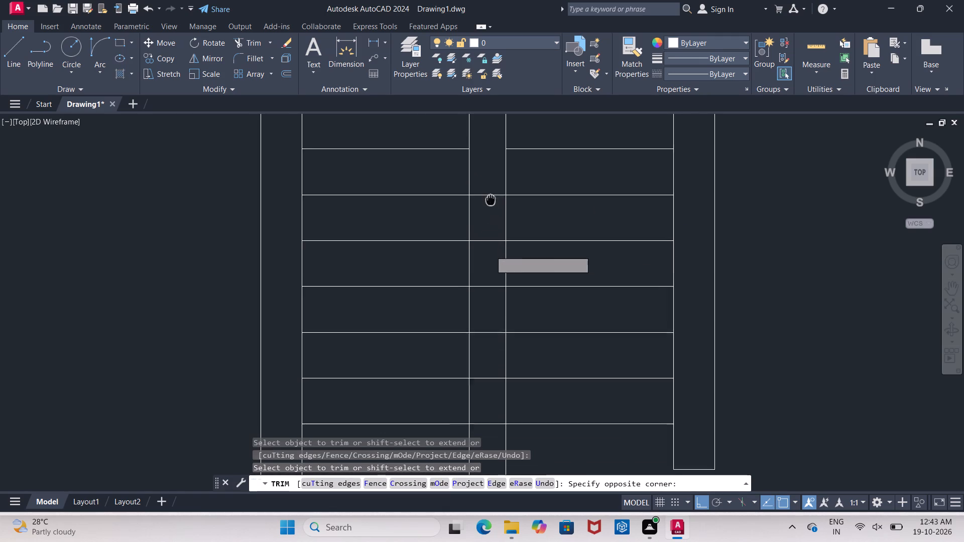
{"action": "middle_click_drag", "start_coordinate": [492, 198], "coordinate": [492, 195]}
{"action": "left_click", "coordinate": [488, 184]}
{"action": "left_click", "coordinate": [488, 234]}
{"action": "scroll", "coordinate": [489, 248], "scroll_direction": "down", "scroll_amount": 1}
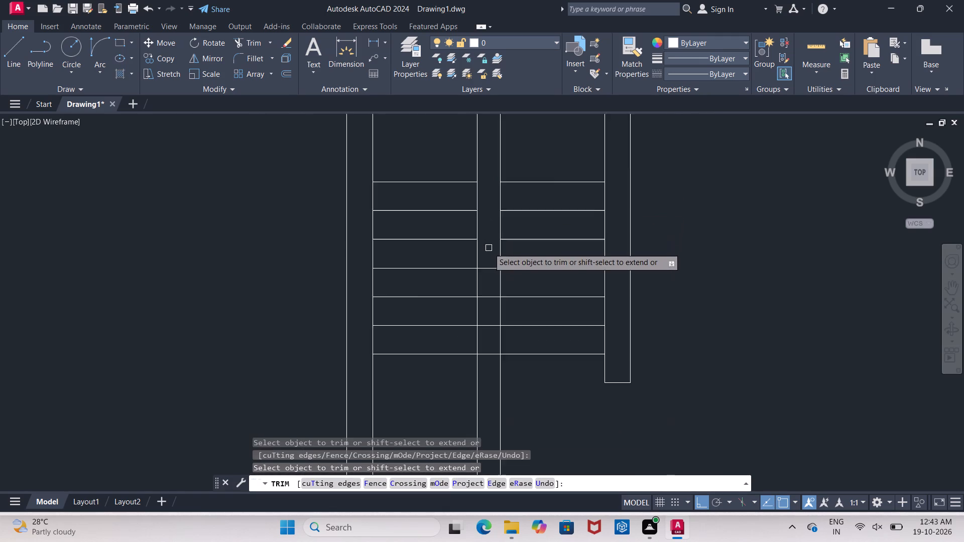
{"action": "scroll", "coordinate": [489, 248], "scroll_direction": "down", "scroll_amount": 1}
{"action": "middle_click_drag", "start_coordinate": [489, 248], "coordinate": [497, 219]}
{"action": "left_click", "coordinate": [497, 229]}
{"action": "left_click", "coordinate": [495, 247]}
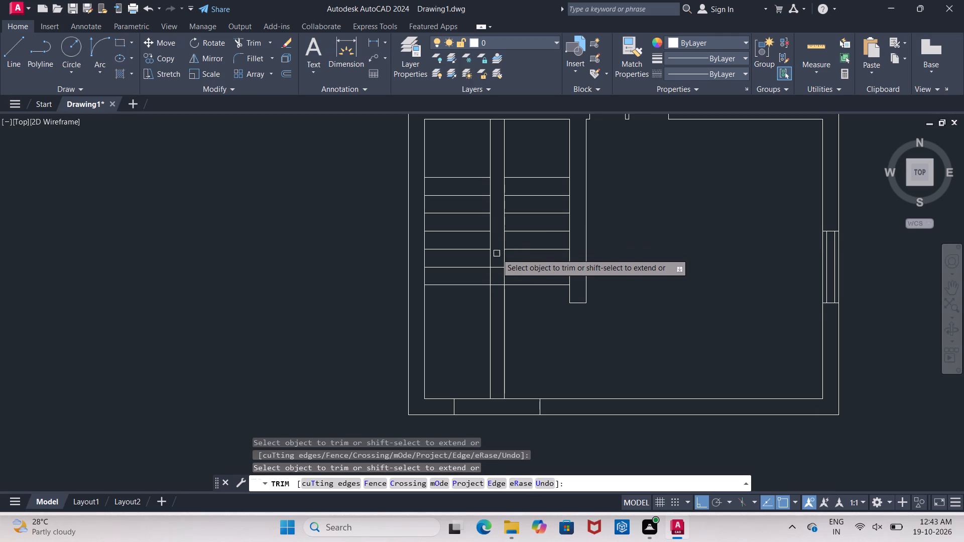
{"action": "left_click", "coordinate": [498, 264]}
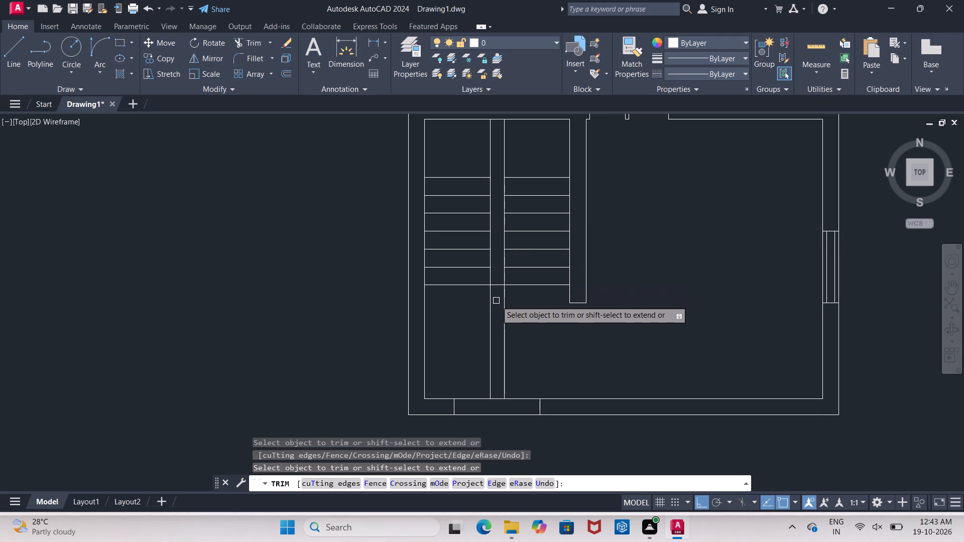
{"action": "left_click", "coordinate": [495, 284]}
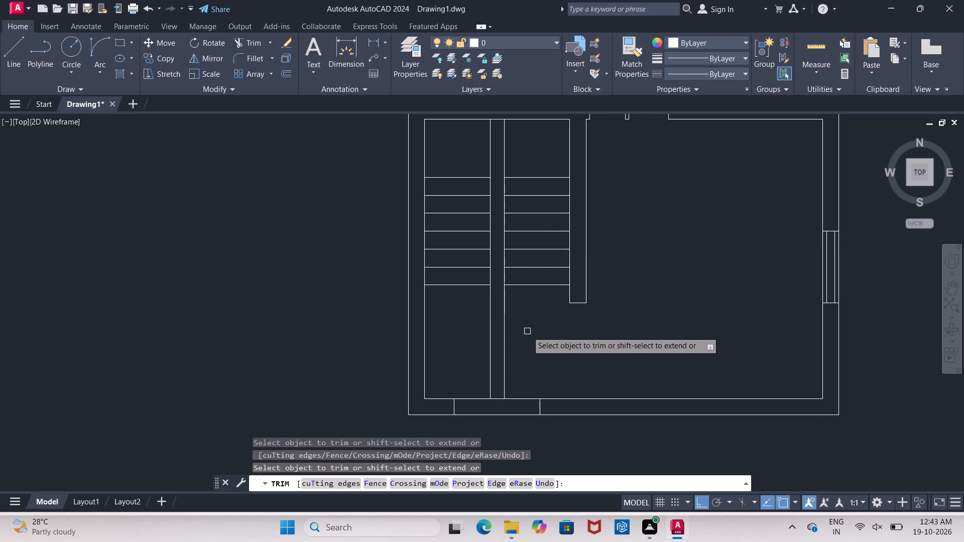
{"action": "key", "text": "Escape"}
Offset the lowest tread line of the flight beside the wall stub by 10" away from the landing.
{"action": "key", "text": "o"}
{"action": "key", "text": "Return"}
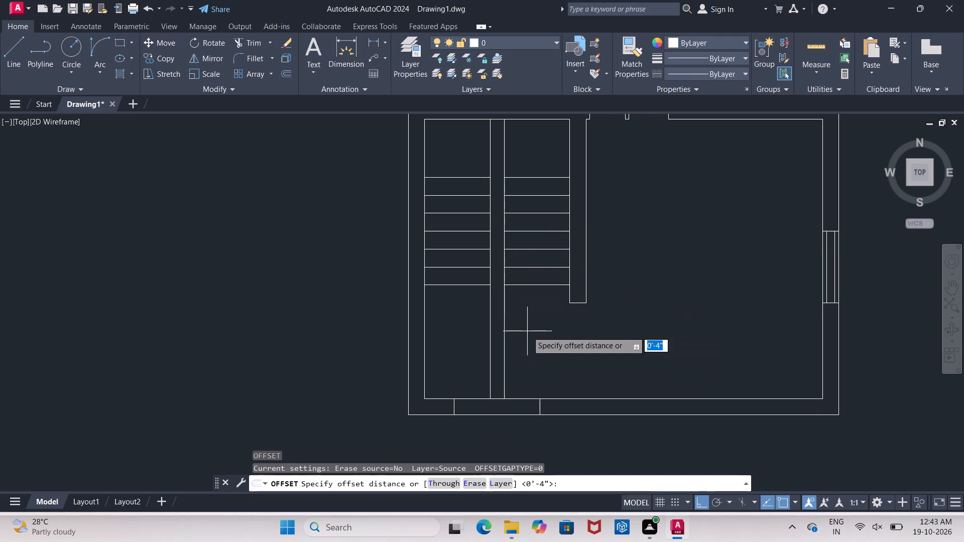
{"action": "type", "text": "10\""}
{"action": "key", "text": "Return"}
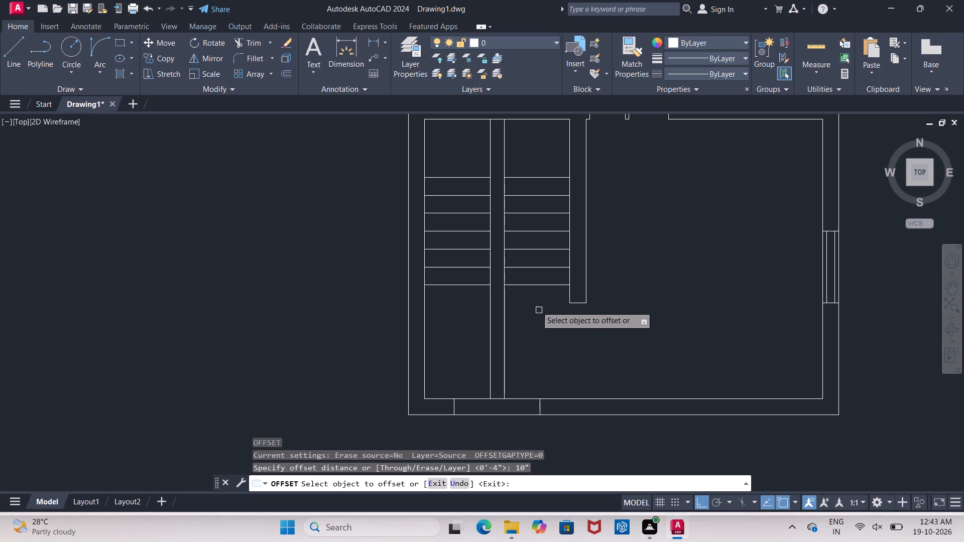
{"action": "left_click", "coordinate": [537, 290]}
{"action": "left_click", "coordinate": [537, 287]}
{"action": "left_click", "coordinate": [541, 307]}
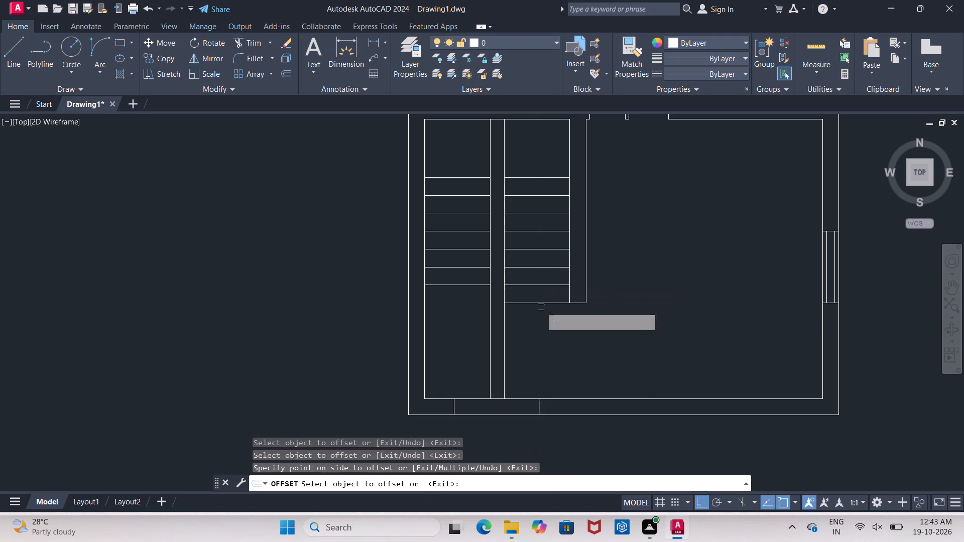
Offset the end tread lines 10" away from the landing, once for the flight beside the wall stub and twice for the outer-wall flight.
{"action": "left_click", "coordinate": [542, 304]}
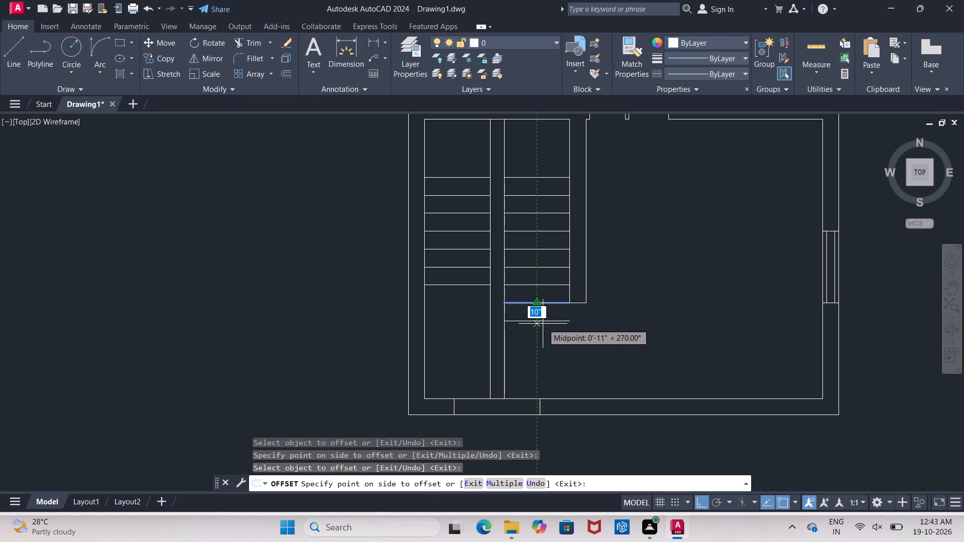
{"action": "left_click_drag", "start_coordinate": [543, 324], "coordinate": [543, 342]}
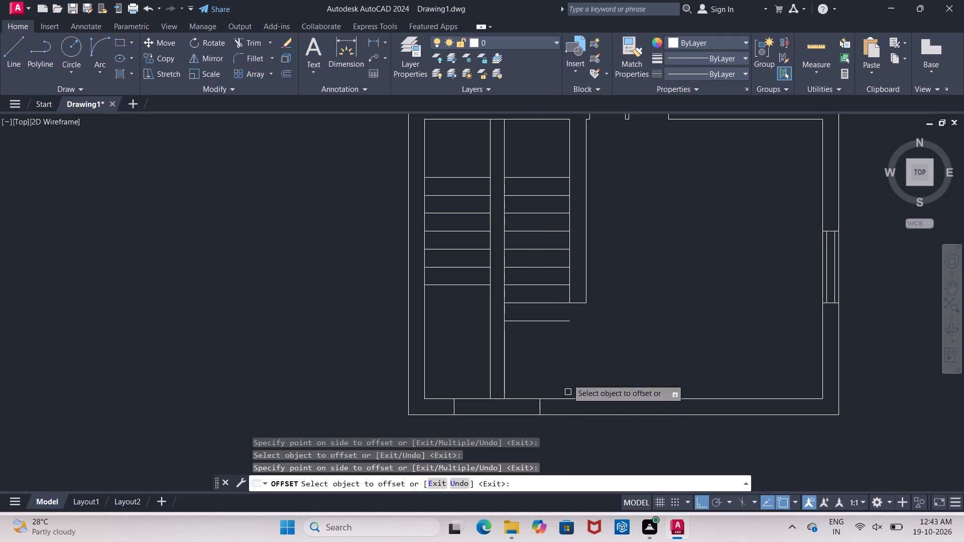
{"action": "left_click", "coordinate": [460, 287]}
{"action": "left_click", "coordinate": [460, 307]}
{"action": "left_click_drag", "start_coordinate": [462, 302], "coordinate": [462, 306]}
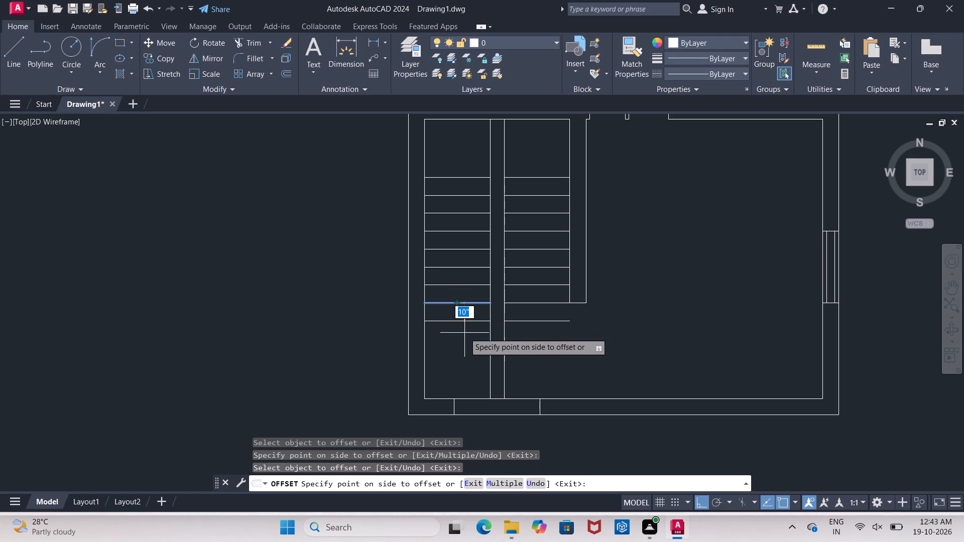
{"action": "left_click", "coordinate": [464, 333]}
{"action": "key", "text": "Escape"}
Extend both faces of the wall stub beyond its end, and extend the last tread line to the stub's far face.
{"action": "type", "text": "EX"}
{"action": "key", "text": "space"}
{"action": "key", "text": "space"}
{"action": "left_click", "coordinate": [568, 297]}
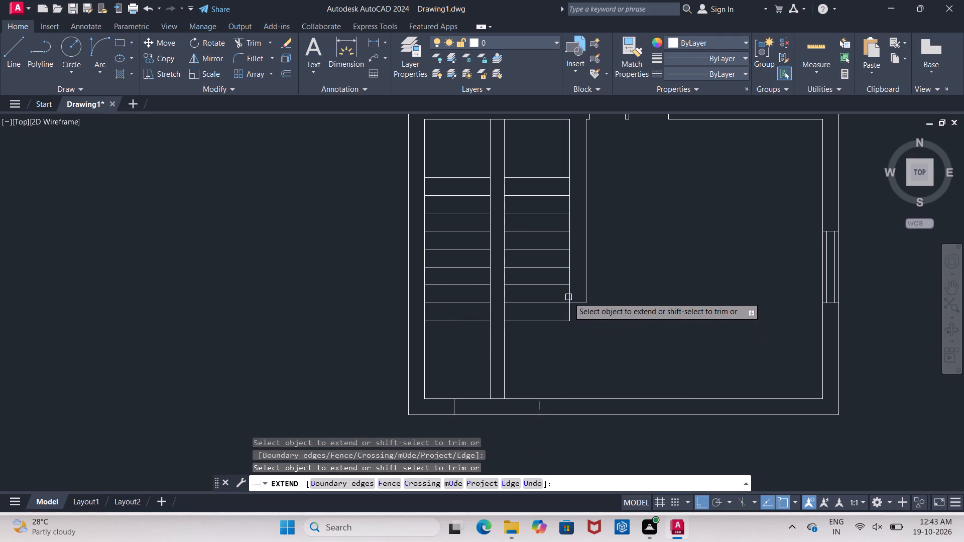
{"action": "left_click", "coordinate": [588, 295]}
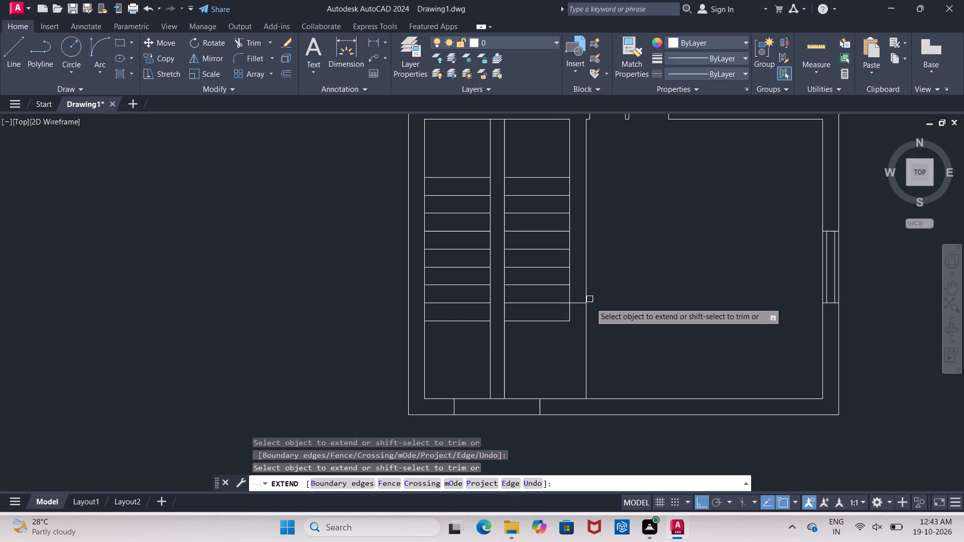
{"action": "left_click", "coordinate": [551, 322]}
{"action": "key", "text": "Escape"}
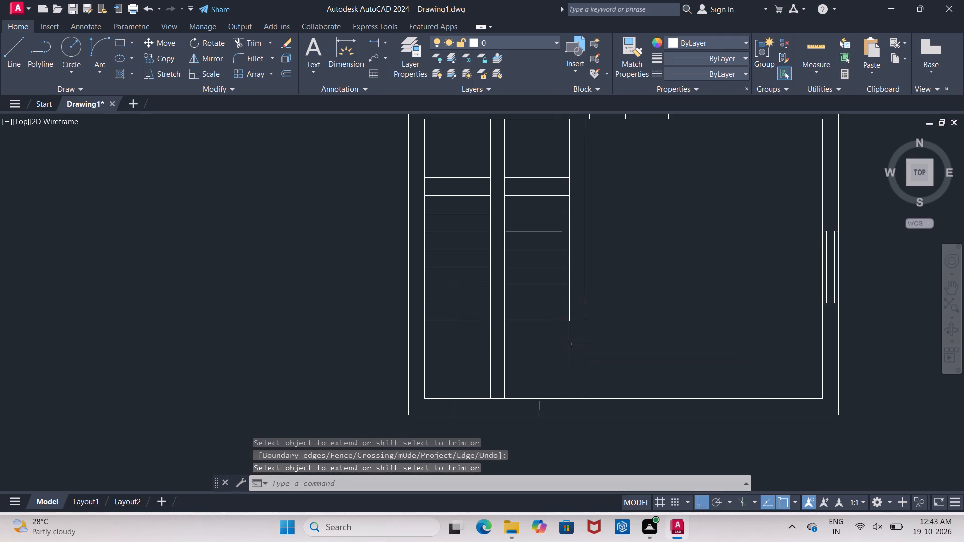
Trim away the part of the wall stub's room-side face that runs past the last tread line.
{"action": "type", "text": "TR"}
{"action": "key", "text": "space"}
{"action": "key", "text": "space"}
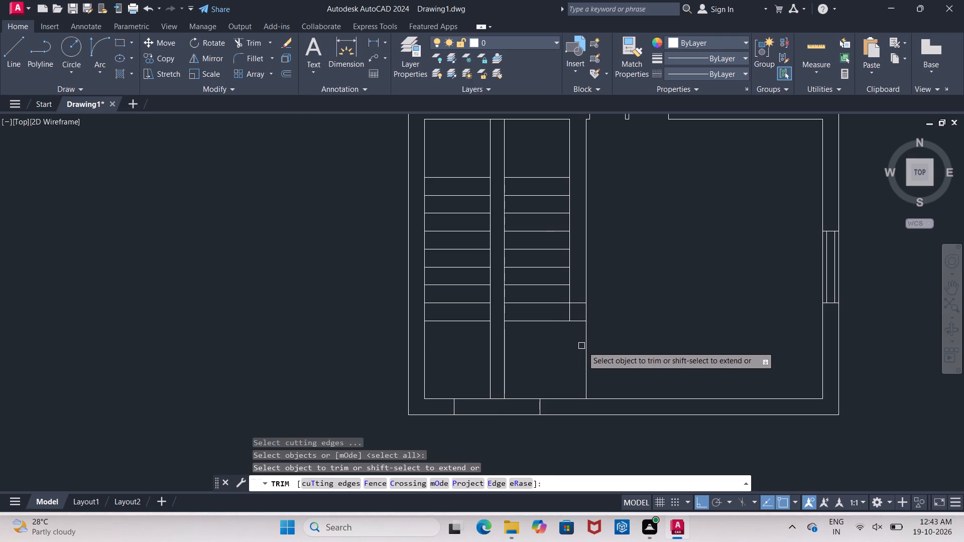
{"action": "left_click", "coordinate": [586, 347]}
Delete the former end line crossing the wall stub, one tread above its new end.
{"action": "scroll", "coordinate": [571, 312], "scroll_direction": "up", "scroll_amount": 2}
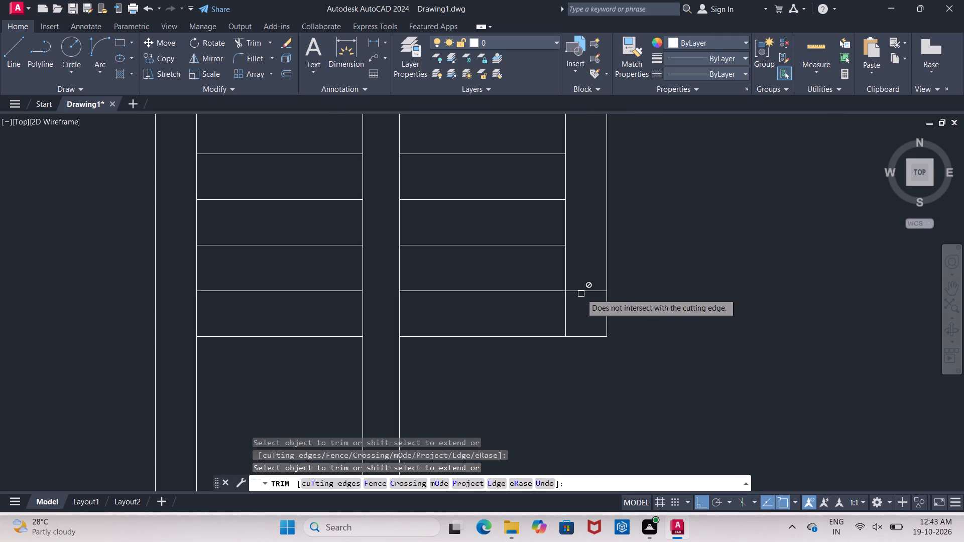
{"action": "left_click", "coordinate": [581, 290]}
{"action": "left_click", "coordinate": [585, 289]}
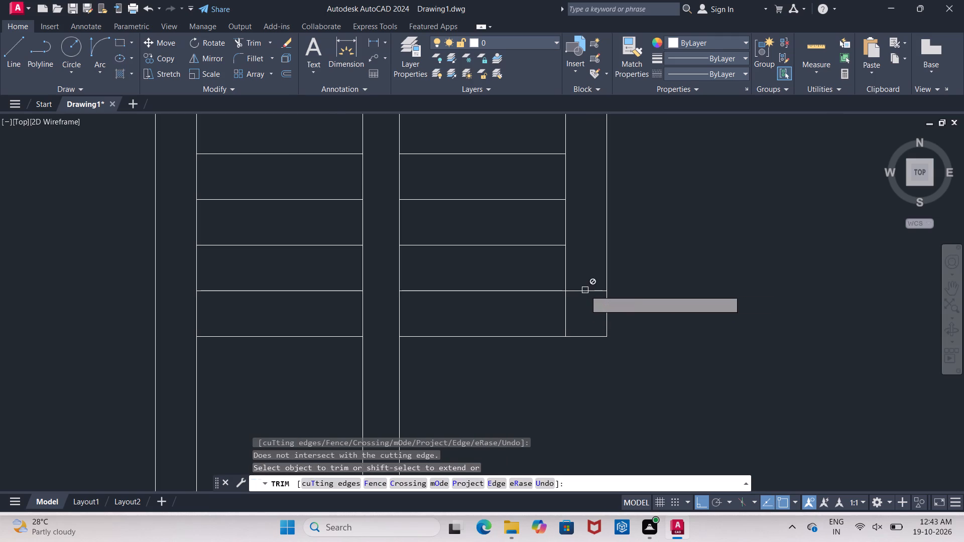
{"action": "key", "text": "Escape"}
{"action": "left_click", "coordinate": [585, 290]}
{"action": "key", "text": "Delete"}
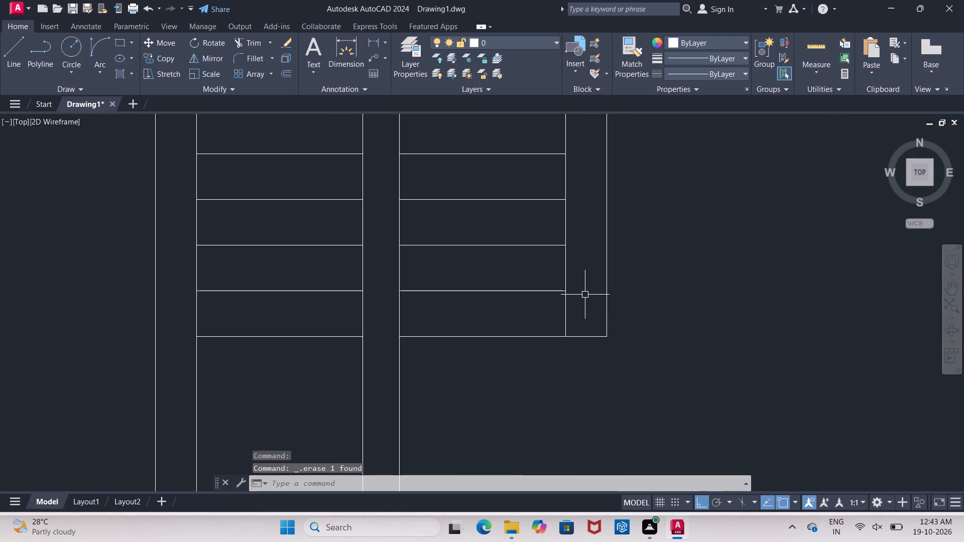
Extend the last tread line across the gap between the two flights.
{"action": "scroll", "coordinate": [561, 342], "scroll_direction": "down", "scroll_amount": 3}
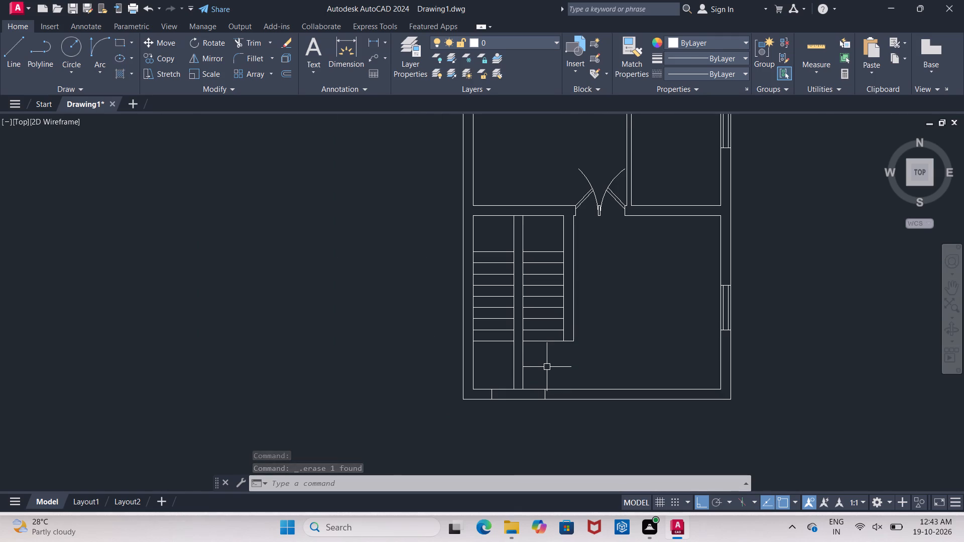
{"action": "scroll", "coordinate": [547, 367], "scroll_direction": "up", "scroll_amount": 2}
{"action": "key", "text": "Escape"}
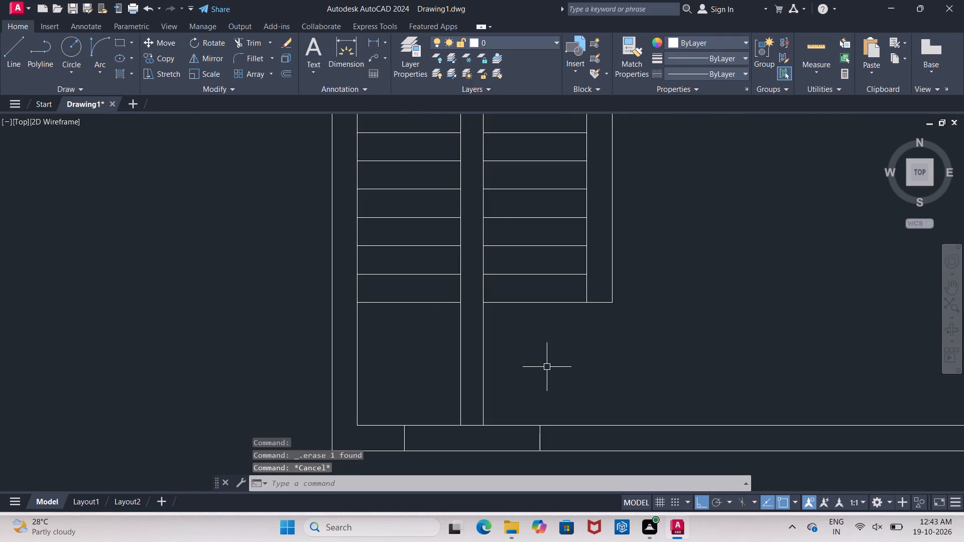
{"action": "type", "text": "EX"}
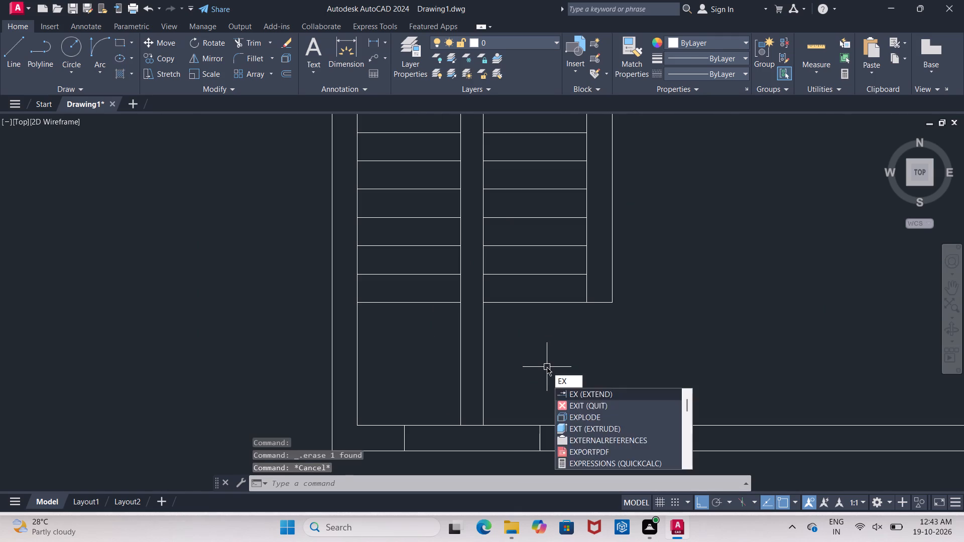
{"action": "key", "text": "space"}
{"action": "key", "text": "space"}
{"action": "left_click", "coordinate": [530, 301]}
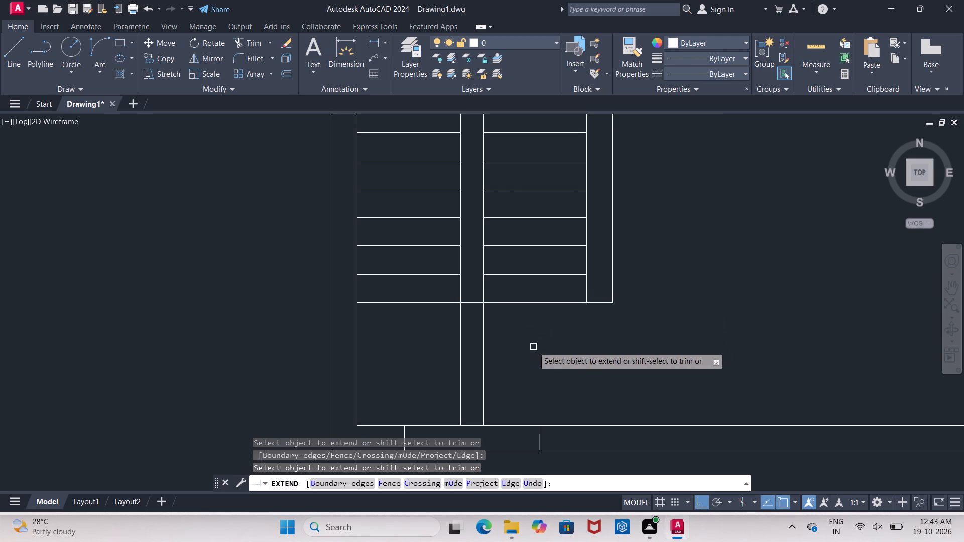
{"action": "key", "text": "Escape"}
Trim away the two lengthwise centre lines beyond the last treads and the tread segment crossing the gap between the flights.
{"action": "type", "text": "TR"}
{"action": "key", "text": "space"}
{"action": "key", "text": "space"}
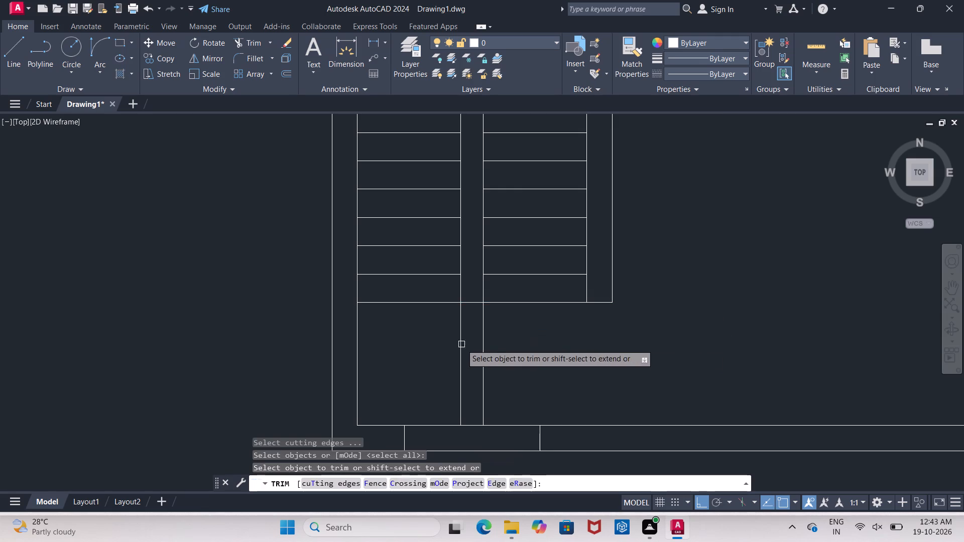
{"action": "left_click", "coordinate": [420, 343]}
{"action": "left_click", "coordinate": [531, 346]}
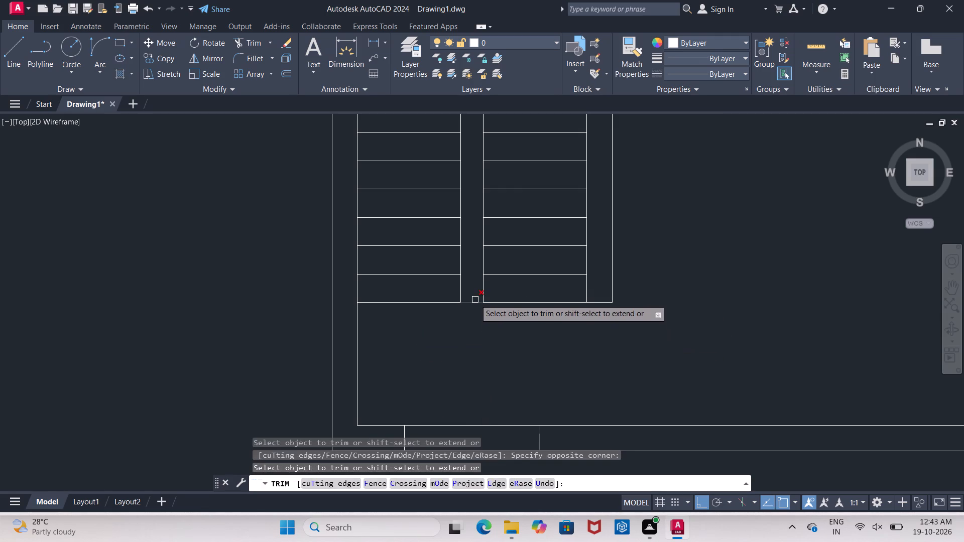
{"action": "left_click", "coordinate": [475, 299]}
{"action": "left_click", "coordinate": [475, 306]}
{"action": "left_click", "coordinate": [474, 304]}
{"action": "scroll", "coordinate": [474, 304], "scroll_direction": "down", "scroll_amount": 3}
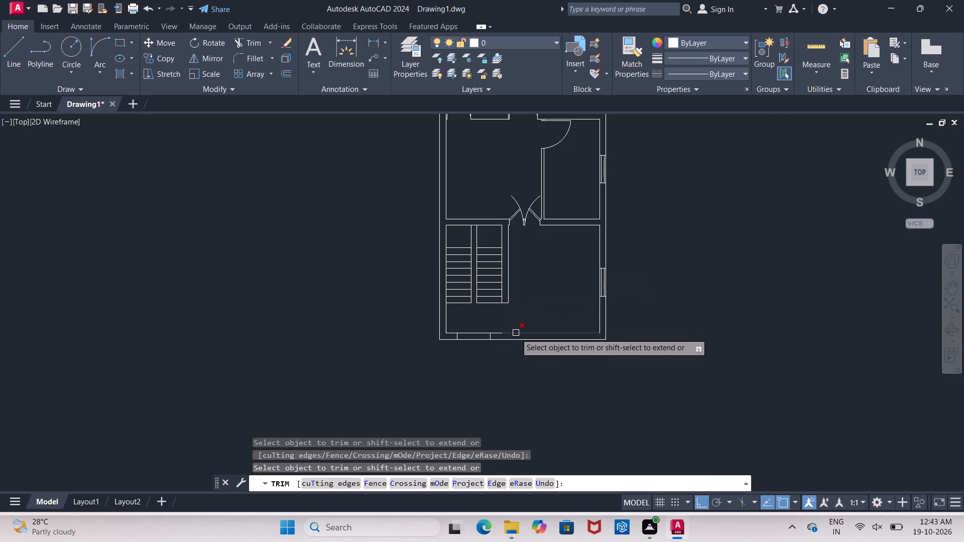
{"action": "scroll", "coordinate": [448, 314], "scroll_direction": "up", "scroll_amount": 2}
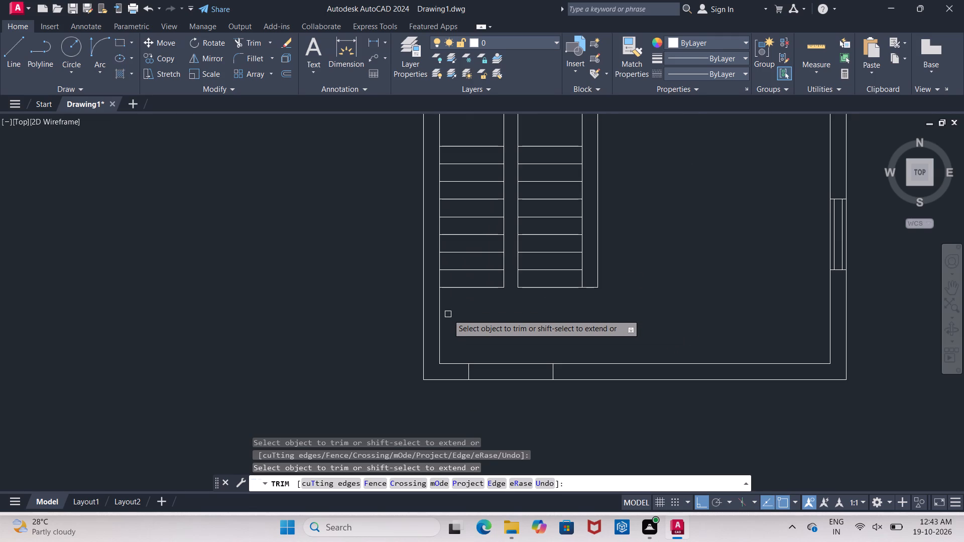
{"action": "middle_click_drag", "start_coordinate": [448, 314], "coordinate": [455, 340]}
{"action": "key", "text": "Escape"}
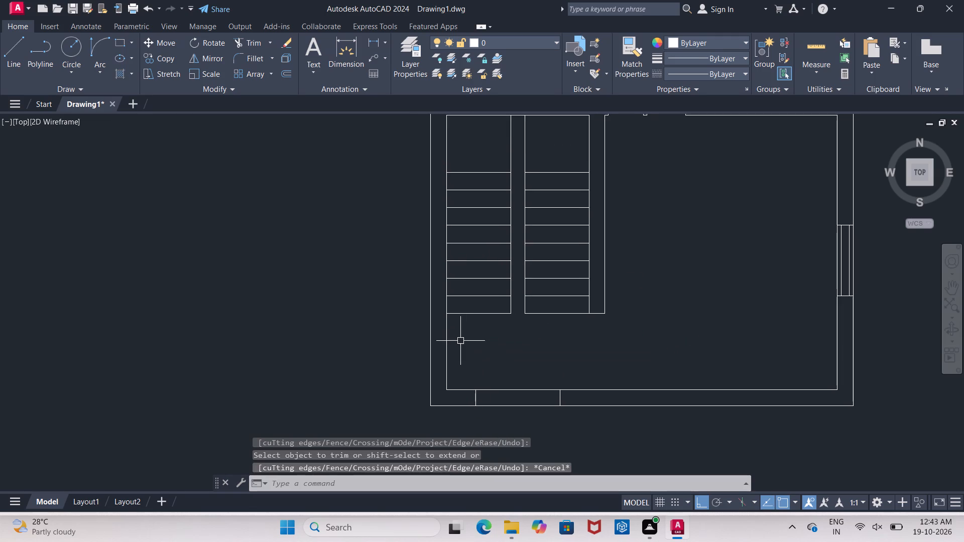
Measure the width of the flight beside the outer wall along its last tread line with a linear dimension.
{"action": "left_click", "coordinate": [374, 39]}
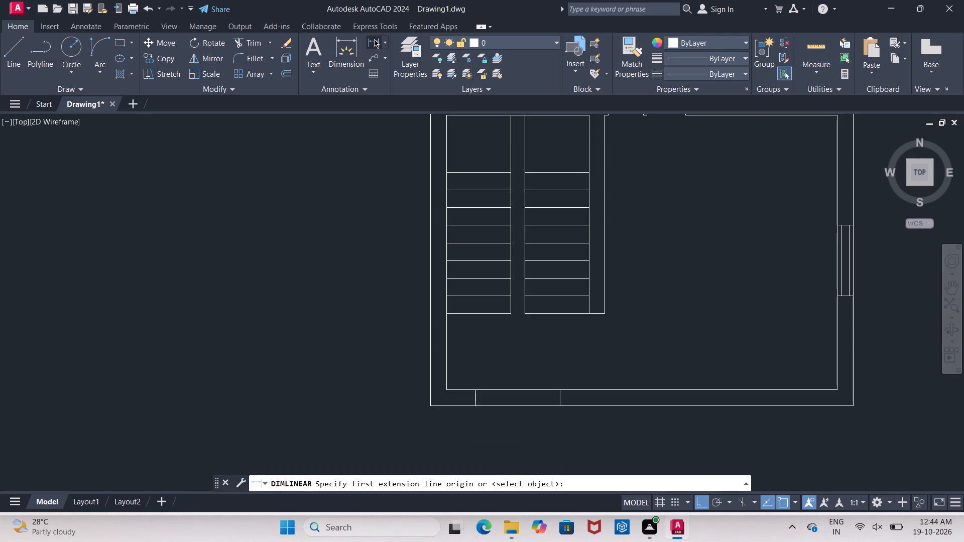
{"action": "left_click", "coordinate": [371, 38]}
{"action": "left_click", "coordinate": [448, 313]}
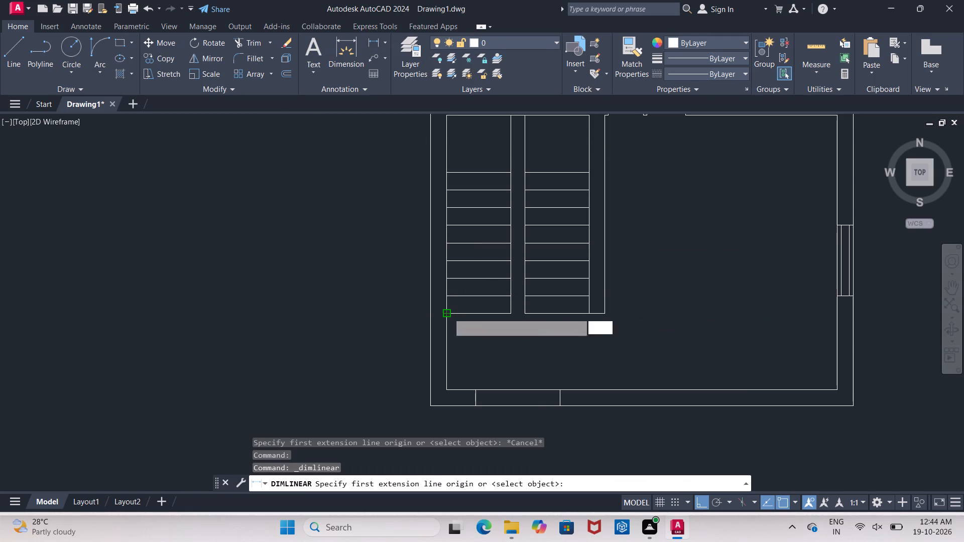
{"action": "left_click", "coordinate": [508, 316]}
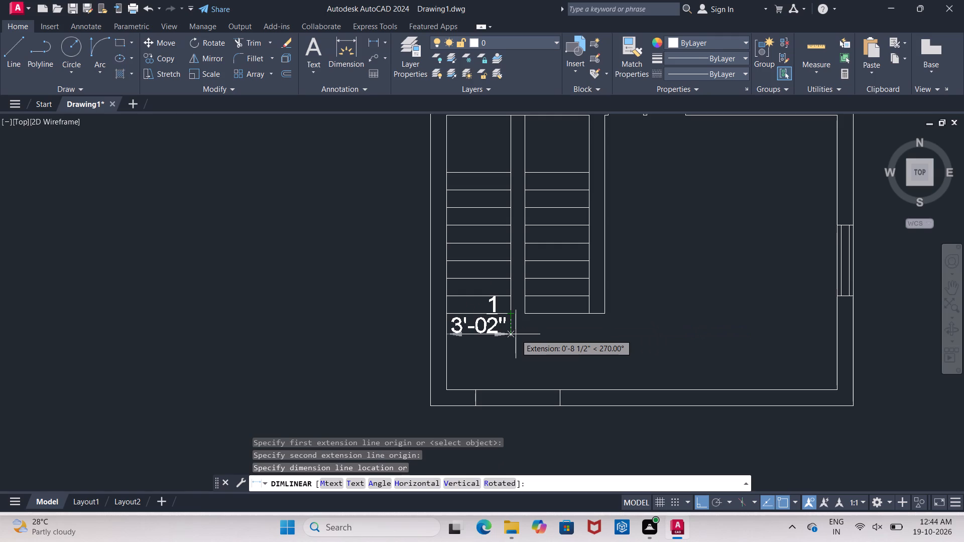
{"action": "key", "text": "Escape"}
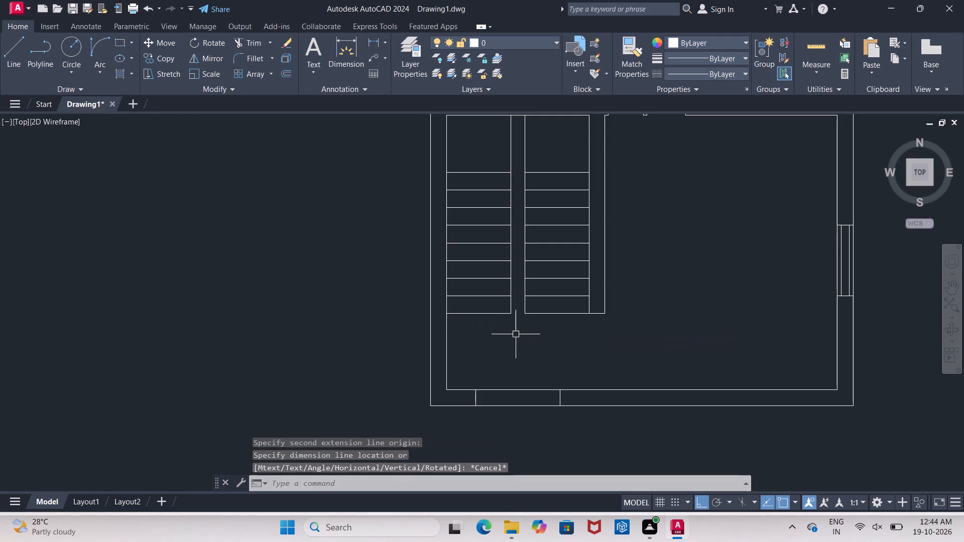
Switch to the calculator and divide 3.5 by 2.
{"action": "type", "text": "3.5"}
{"action": "type", "text": "/2"}
{"action": "key", "text": "Return"}
{"action": "left_click", "coordinate": [843, 49]}
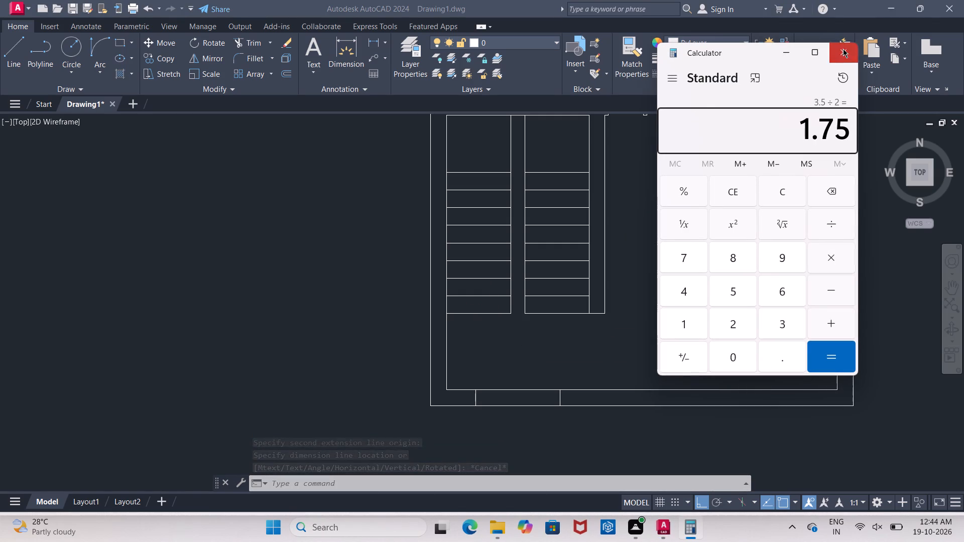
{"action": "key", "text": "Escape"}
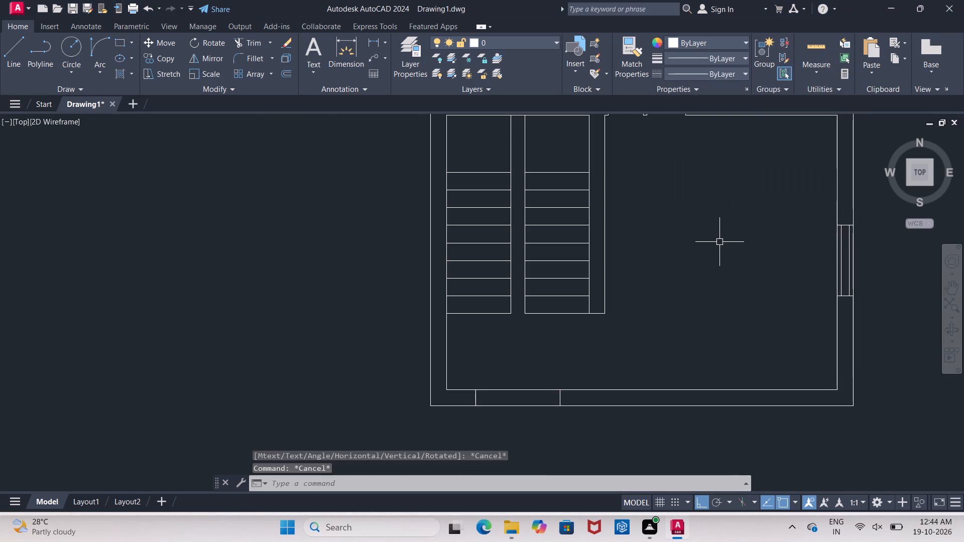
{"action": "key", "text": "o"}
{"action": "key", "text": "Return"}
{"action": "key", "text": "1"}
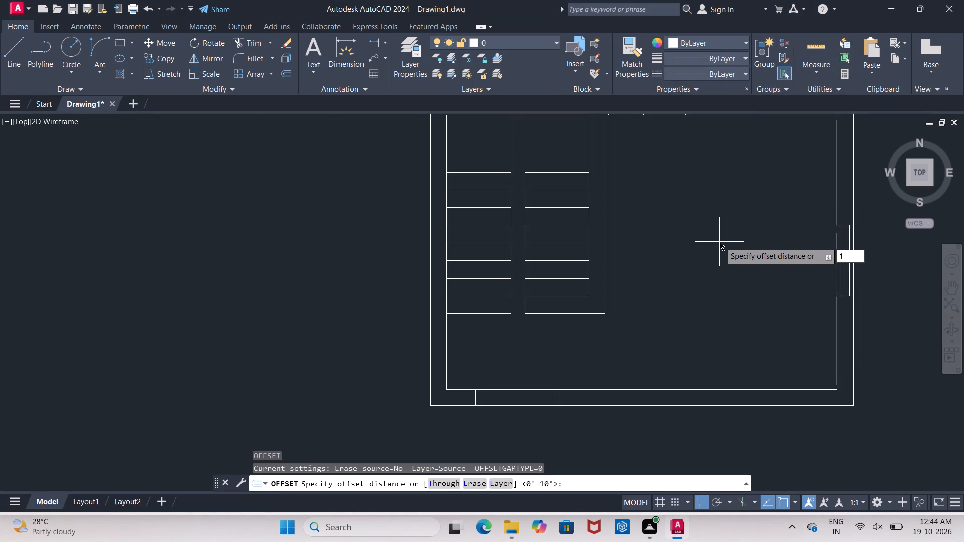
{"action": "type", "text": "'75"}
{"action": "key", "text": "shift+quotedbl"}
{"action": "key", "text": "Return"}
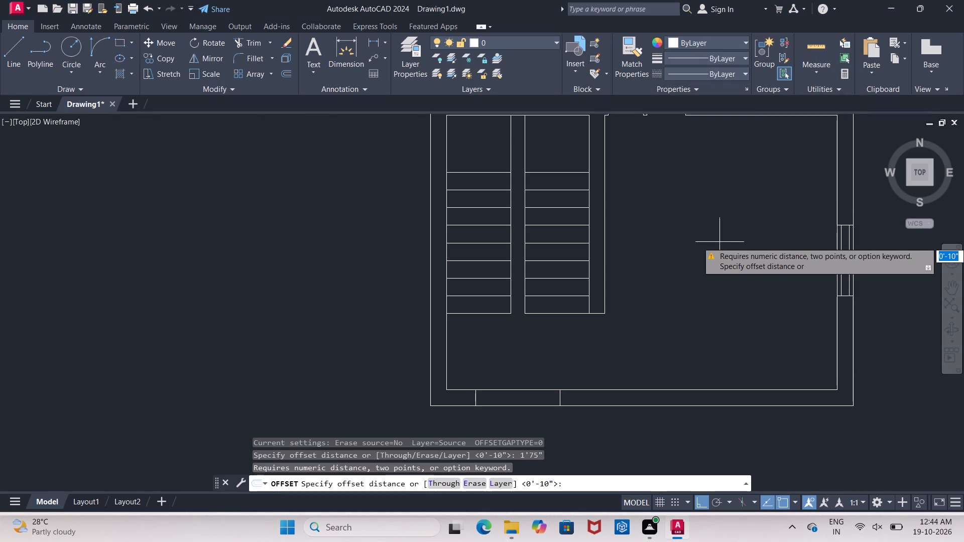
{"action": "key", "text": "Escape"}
Offset the outer wall's inner face beside the stair flight by 1'7.5" into the flight.
{"action": "key", "text": "o"}
{"action": "key", "text": "Return"}
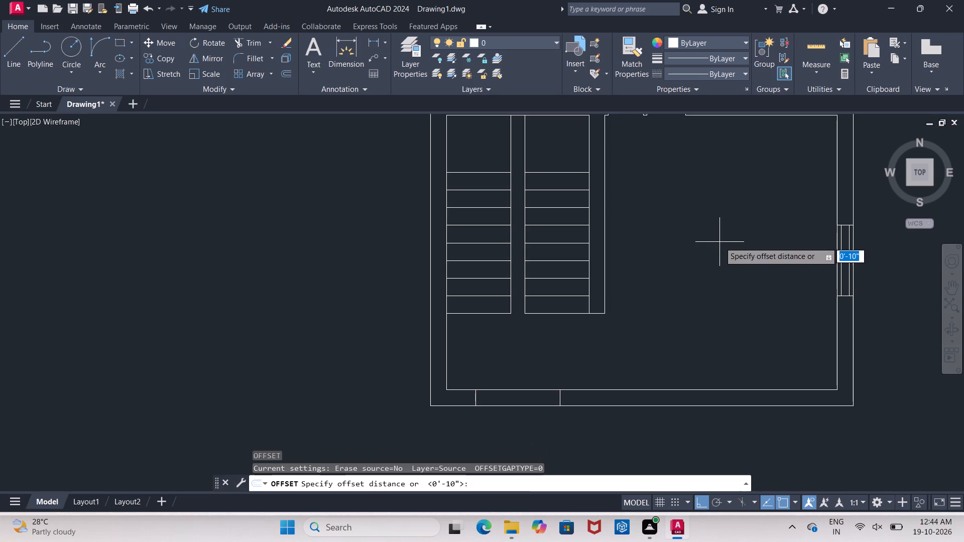
{"action": "type", "text": "1'7"}
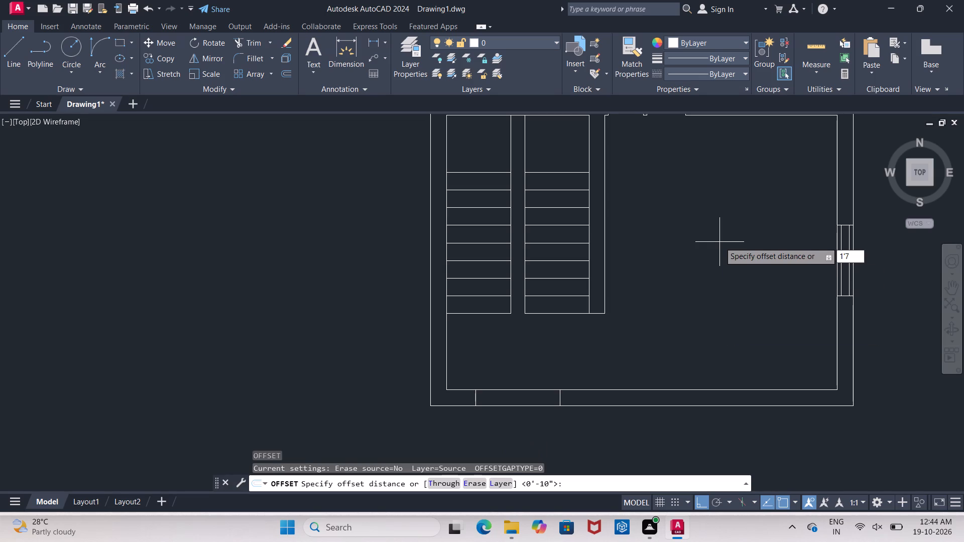
{"action": "type", "text": ".5\""}
{"action": "key", "text": "Return"}
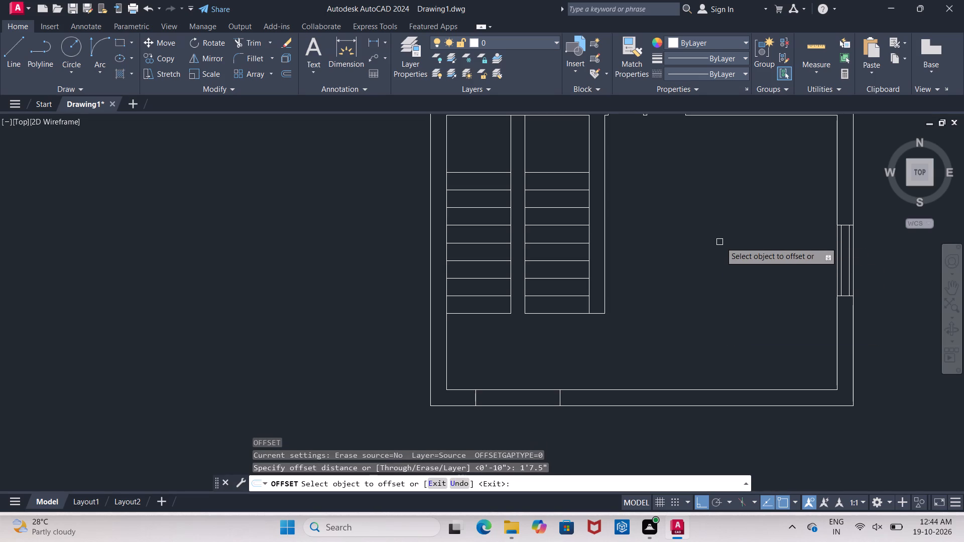
{"action": "left_click", "coordinate": [448, 269]}
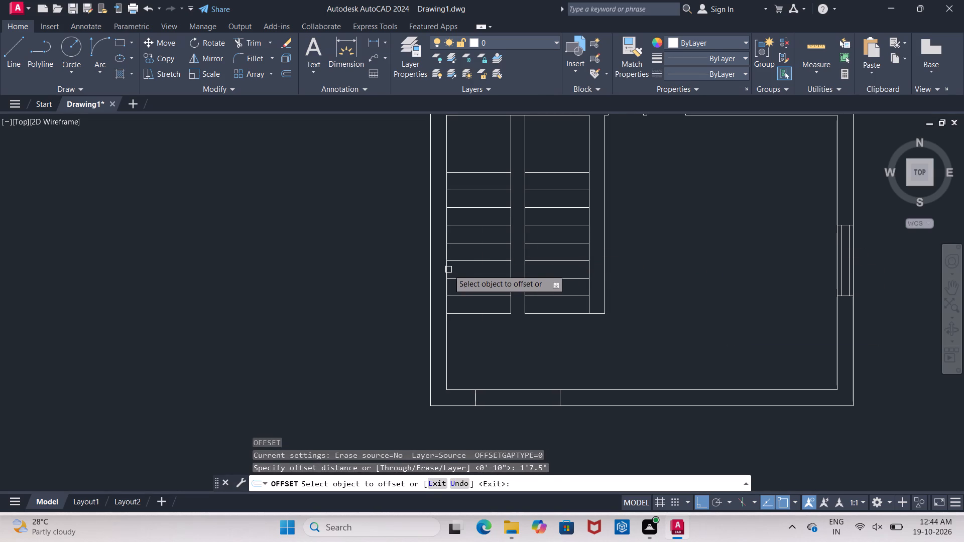
{"action": "left_click", "coordinate": [472, 338]}
{"action": "key", "text": "Escape"}
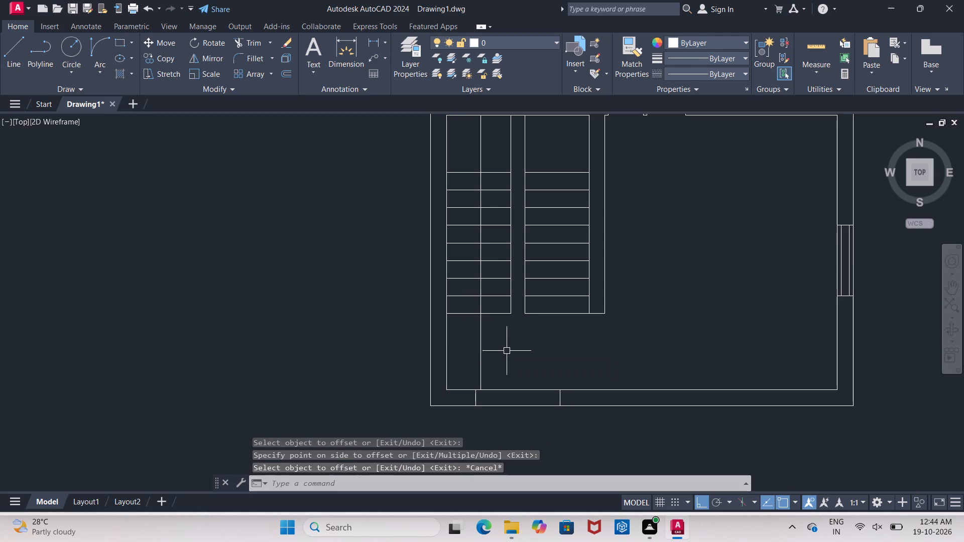
Trim the centre line of the flight beside the outer wall where it crosses the landing and runs past the last tread.
{"action": "type", "text": "TR"}
{"action": "key", "text": "space"}
{"action": "key", "text": "space"}
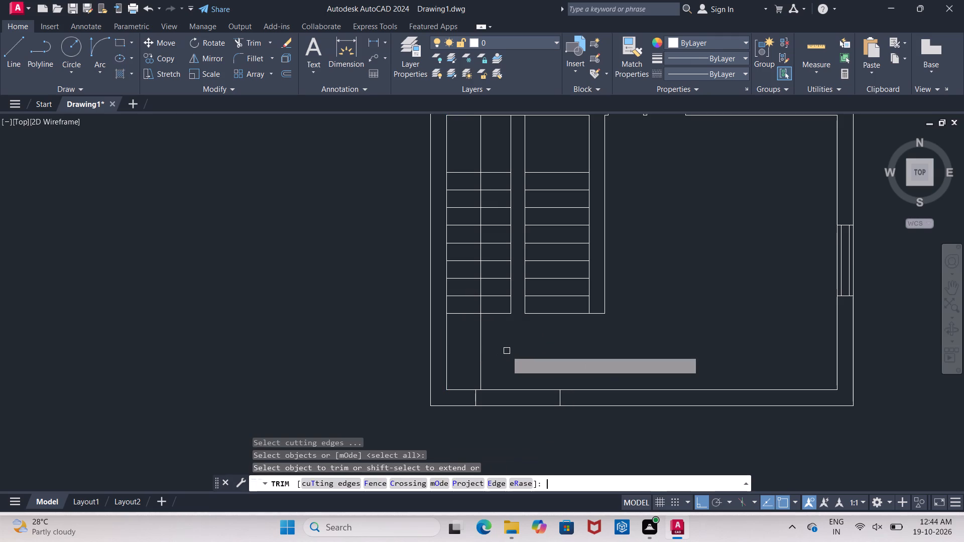
{"action": "middle_click_drag", "start_coordinate": [507, 351], "coordinate": [510, 384]}
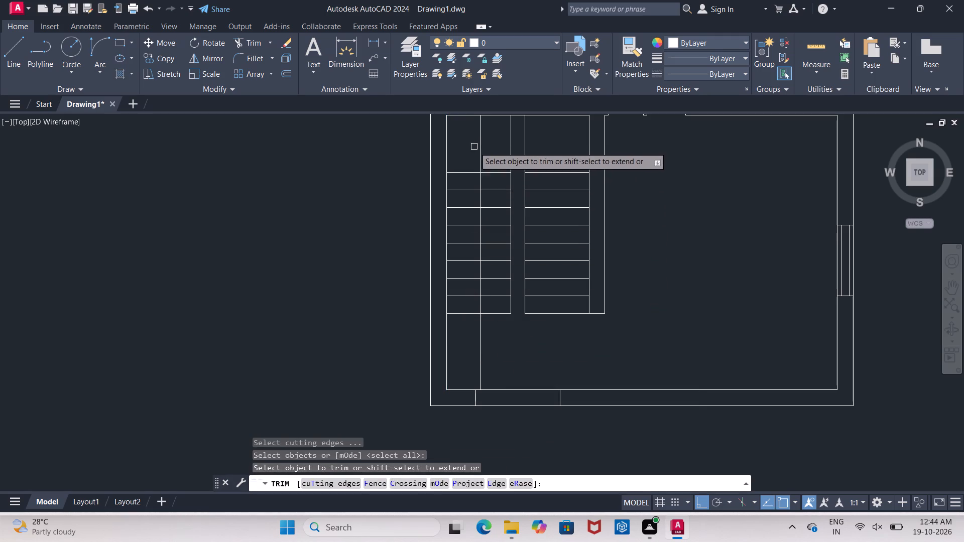
{"action": "left_click", "coordinate": [478, 152]}
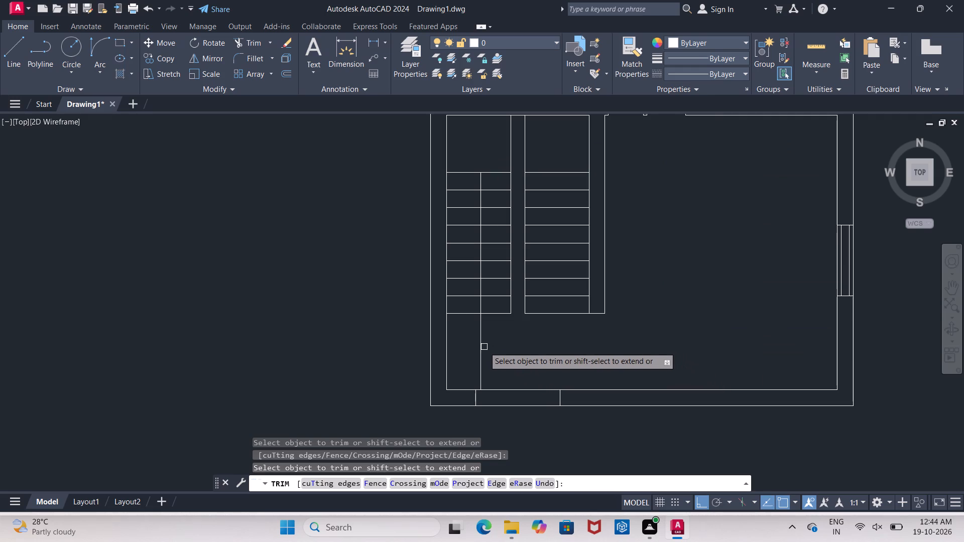
{"action": "left_click", "coordinate": [484, 347]}
{"action": "key", "text": "Escape"}
Offset the partition wall's stair-side face by 1'7.5" into the second flight to form its centre line.
{"action": "key", "text": "o"}
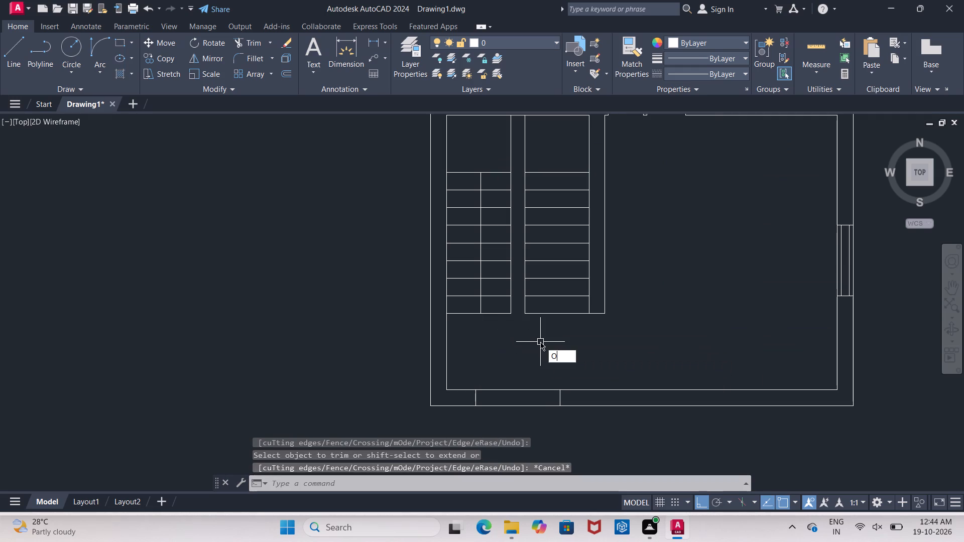
{"action": "key", "text": "Return"}
{"action": "type", "text": "1'7.5\""}
{"action": "key", "text": "Return"}
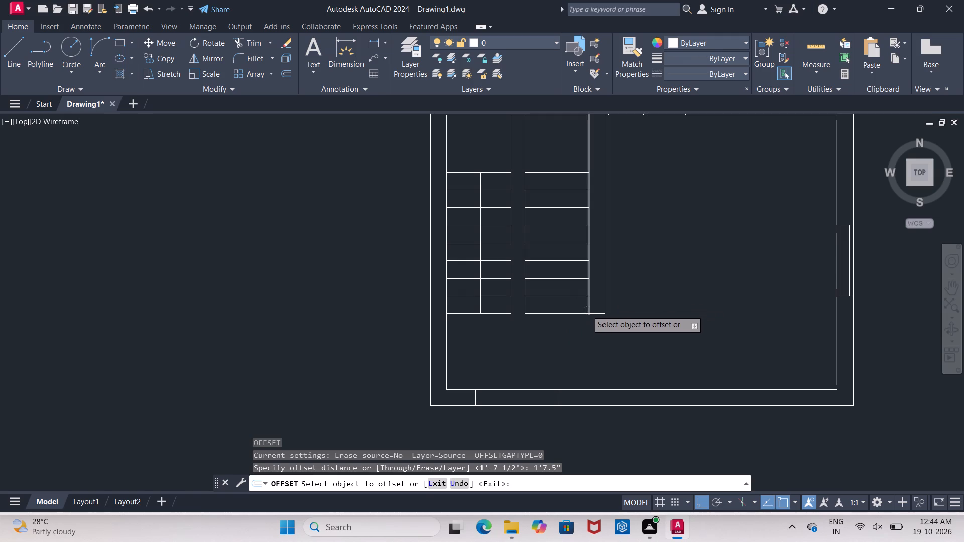
{"action": "left_click", "coordinate": [587, 308]}
{"action": "left_click", "coordinate": [551, 337]}
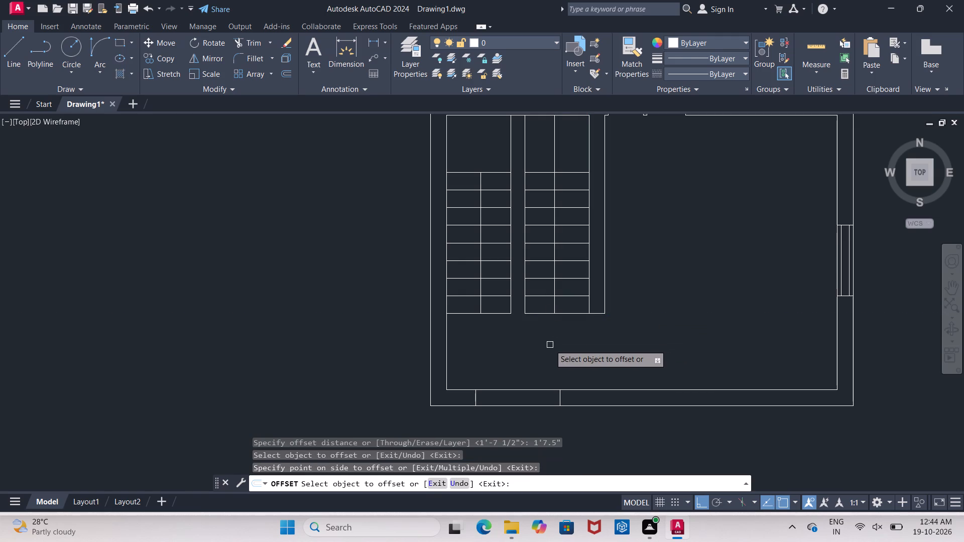
{"action": "scroll", "coordinate": [549, 329], "scroll_direction": "up", "scroll_amount": 1}
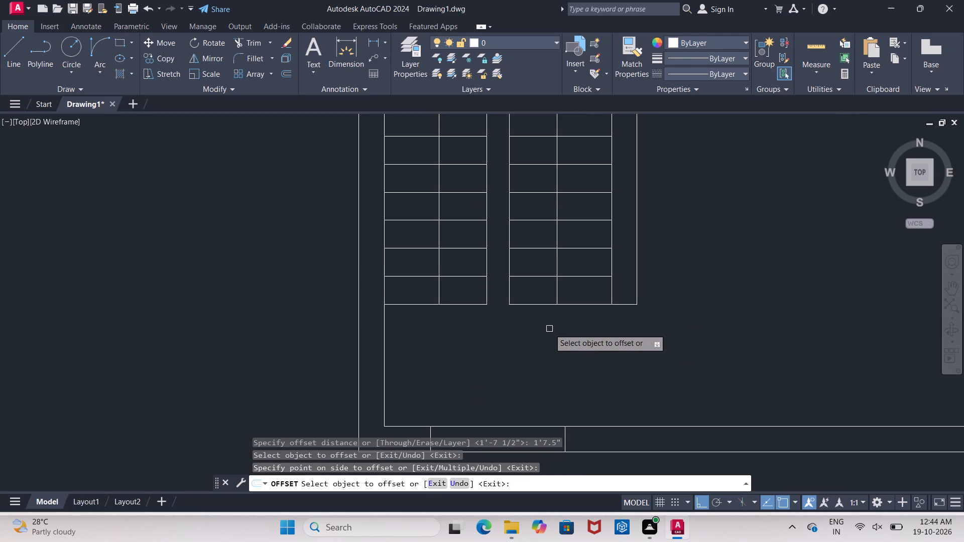
{"action": "middle_click_drag", "start_coordinate": [549, 329], "coordinate": [552, 364]}
{"action": "scroll", "coordinate": [552, 364], "scroll_direction": "down", "scroll_amount": 1}
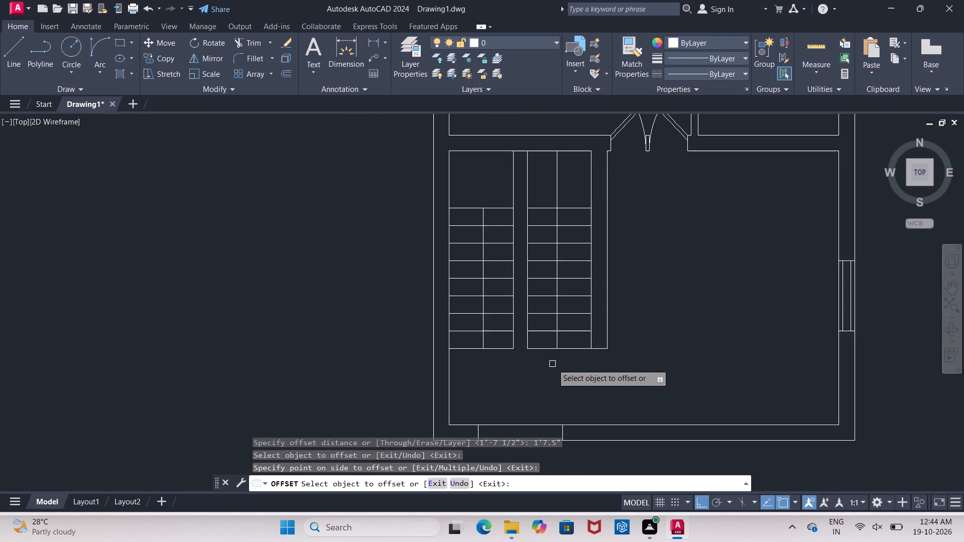
{"action": "key", "text": "Escape"}
Trim the second flight's centre line where it crosses the landing.
{"action": "type", "text": "TR"}
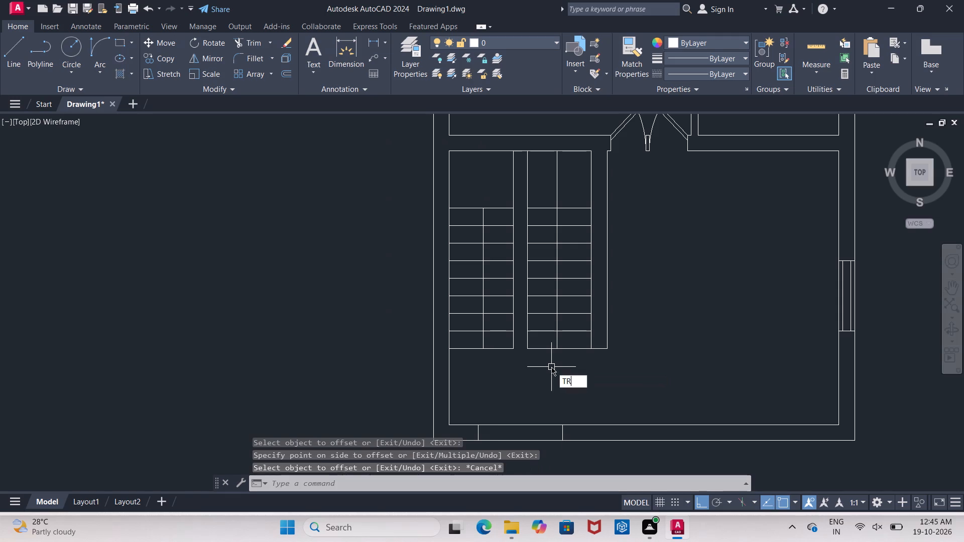
{"action": "key", "text": "space"}
{"action": "key", "text": "space"}
{"action": "left_click", "coordinate": [556, 196]}
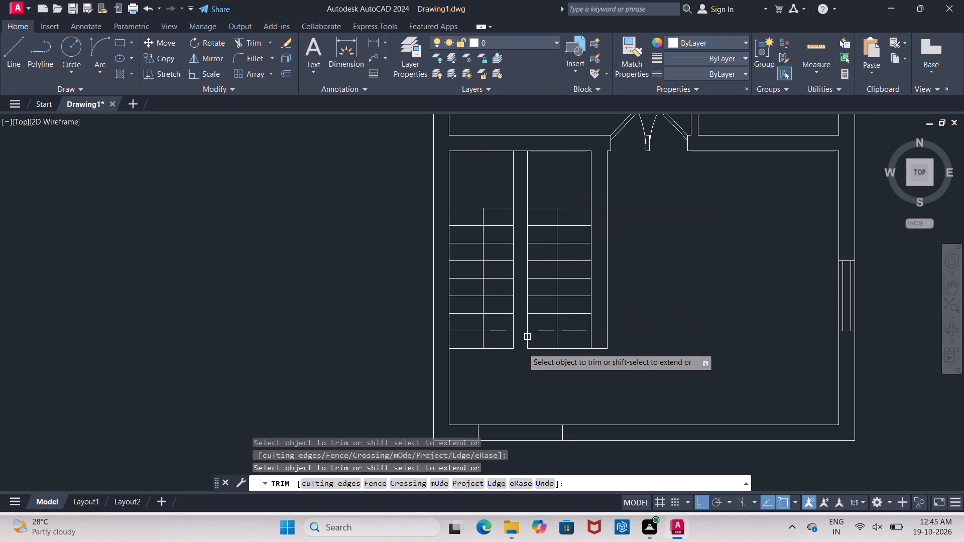
{"action": "key", "text": "Escape"}
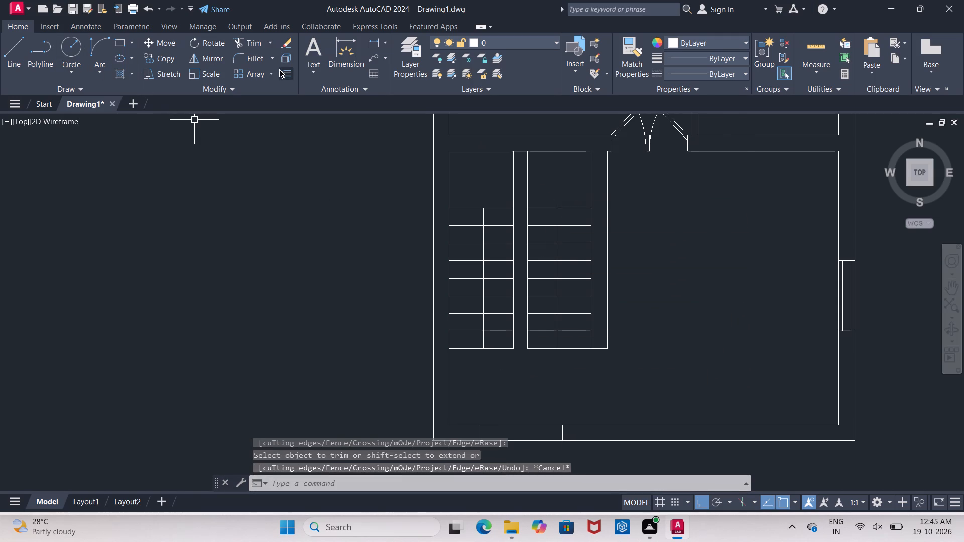
Fillet the two flights' centre lines at their landing ends to join them with a semicircular arc.
{"action": "left_click", "coordinate": [232, 59]}
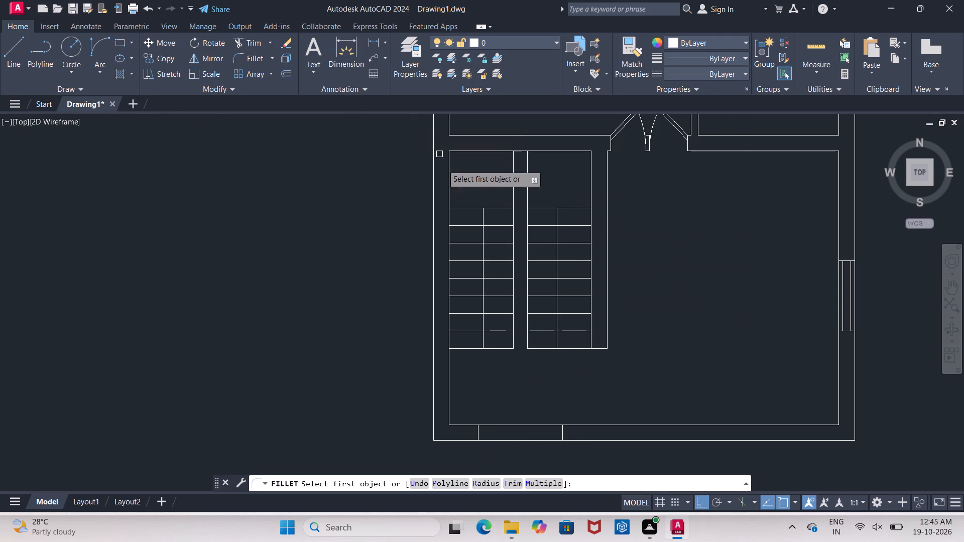
{"action": "left_click", "coordinate": [481, 220]}
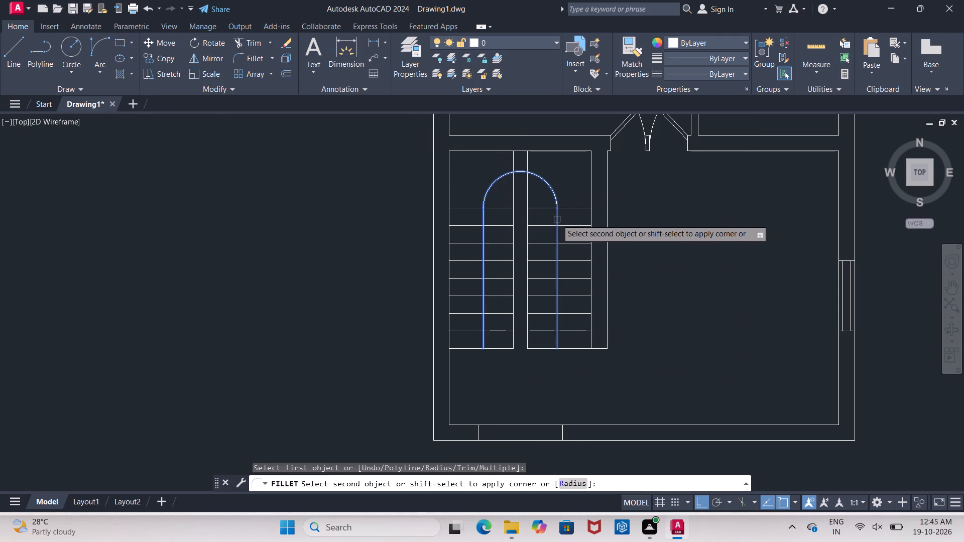
{"action": "left_click", "coordinate": [557, 219]}
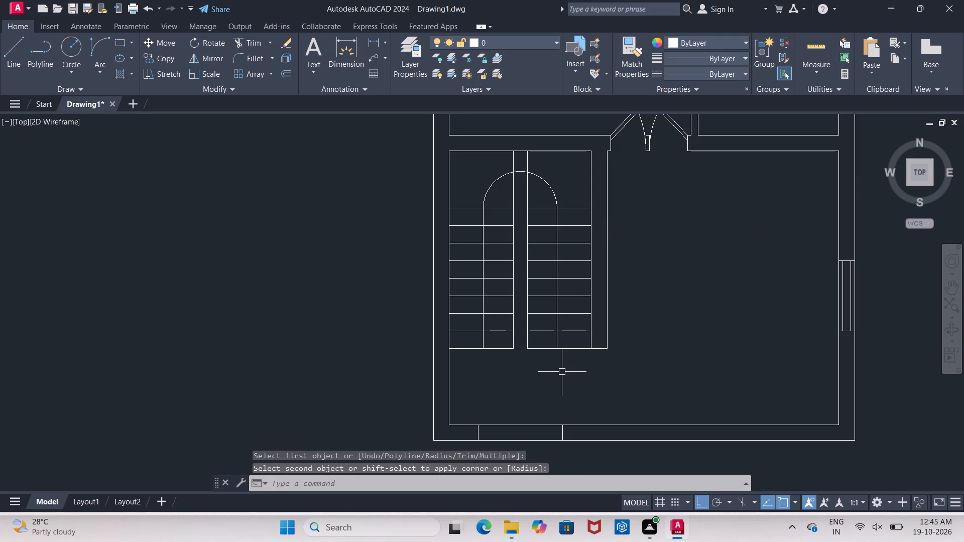
Offset the centre line of the flight beside the partition wall by 2" to both sides.
{"action": "scroll", "coordinate": [550, 358], "scroll_direction": "up", "scroll_amount": 2}
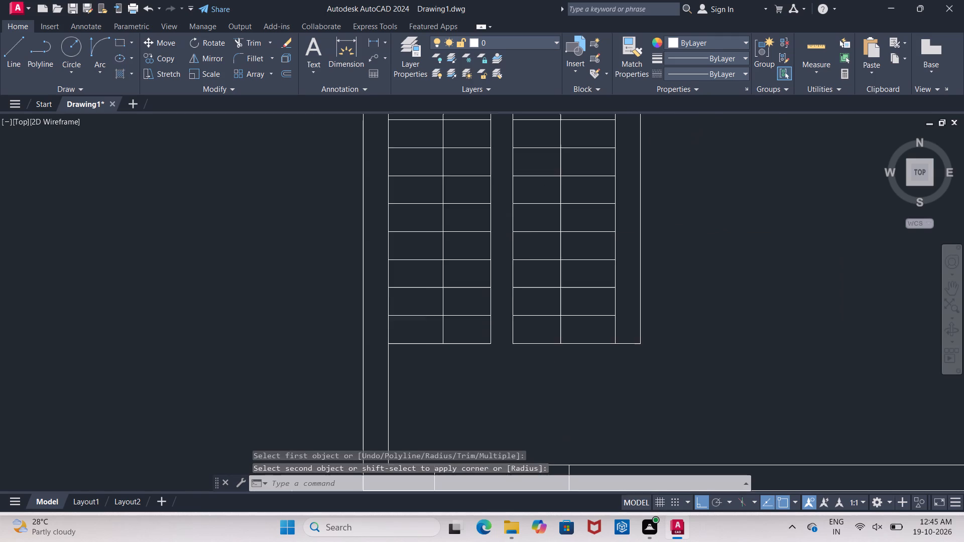
{"action": "scroll", "coordinate": [550, 358], "scroll_direction": "up", "scroll_amount": 1}
{"action": "key", "text": "Escape"}
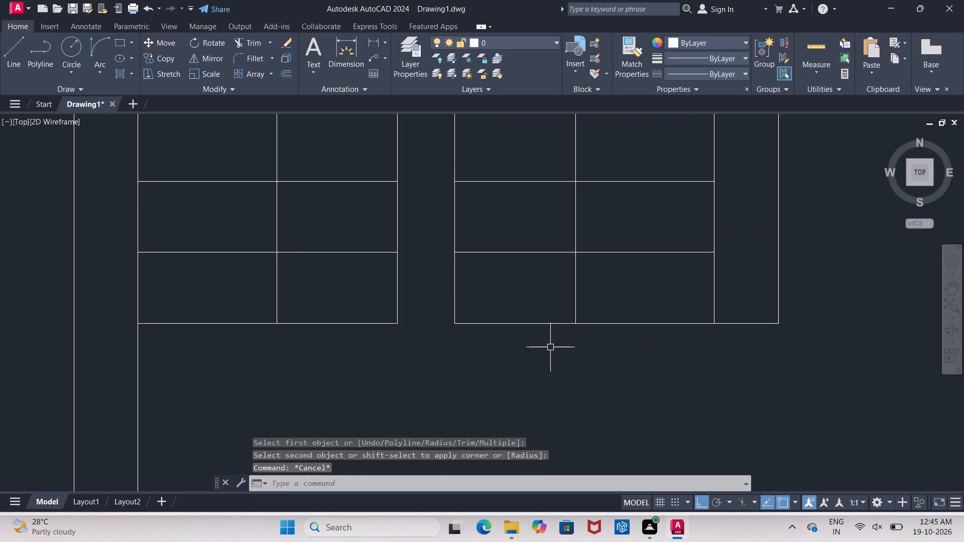
{"action": "key", "text": "o"}
{"action": "key", "text": "Return"}
{"action": "type", "text": "2\""}
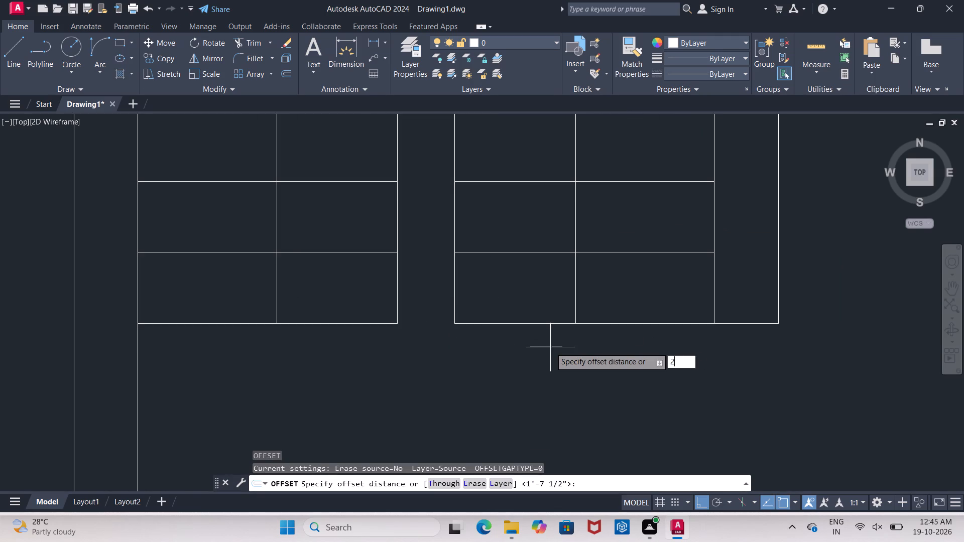
{"action": "key", "text": "Return"}
{"action": "left_click_drag", "start_coordinate": [574, 294], "coordinate": [577, 299]}
{"action": "left_click", "coordinate": [618, 302]}
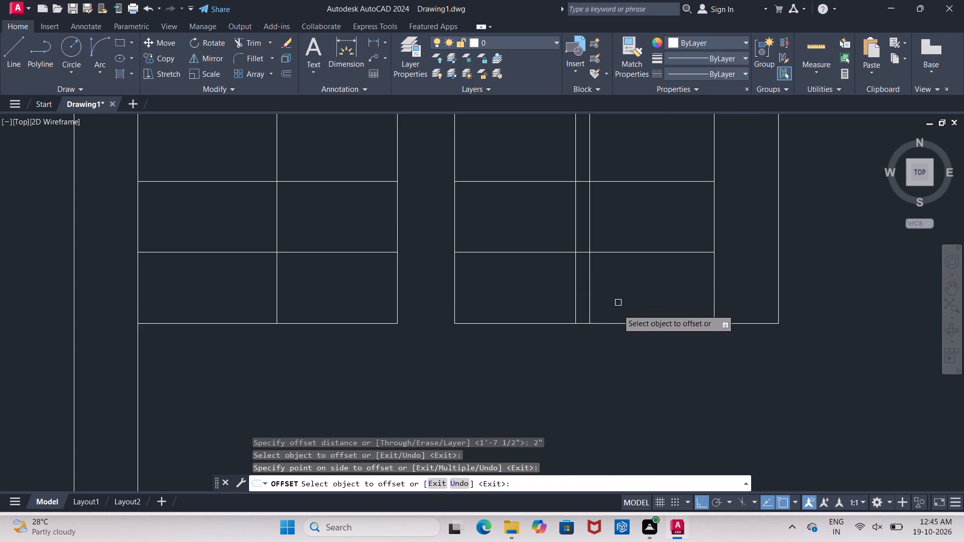
{"action": "left_click_drag", "start_coordinate": [577, 297], "coordinate": [575, 306]}
{"action": "left_click", "coordinate": [540, 284]}
{"action": "key", "text": "Escape"}
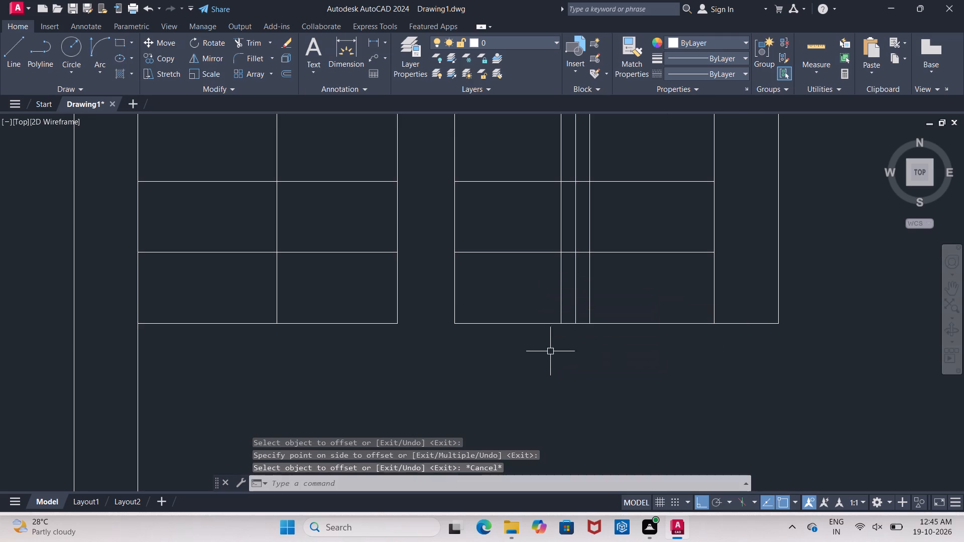
Draw two slanted arrowhead lines from the offset lines at the second-last tread line to the centre line's end, with Ortho off.
{"action": "left_click", "coordinate": [18, 50]}
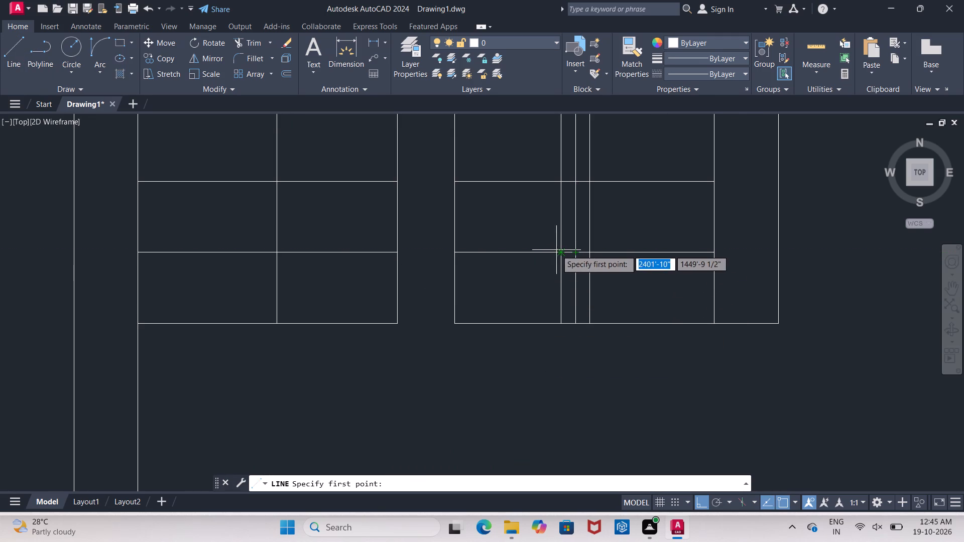
{"action": "left_click", "coordinate": [559, 251]}
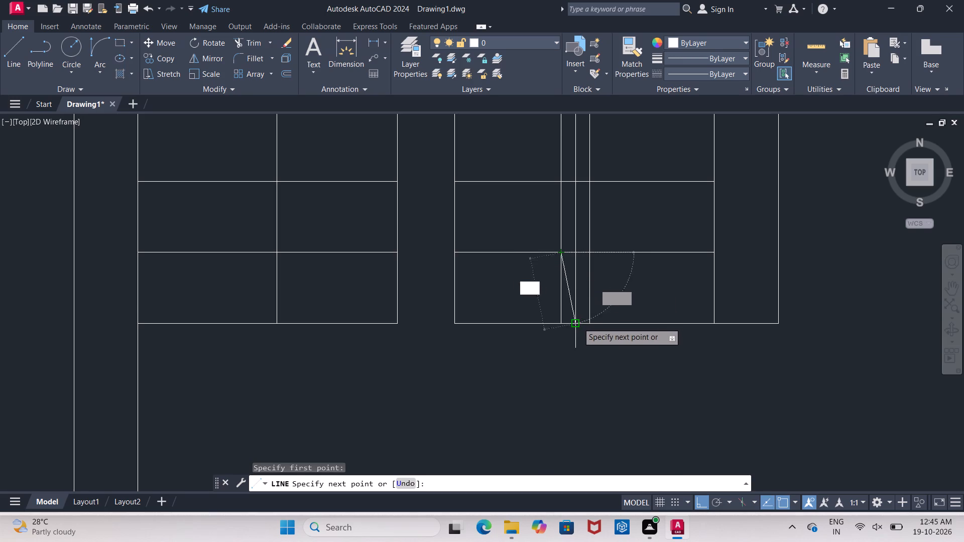
{"action": "left_click", "coordinate": [574, 326]}
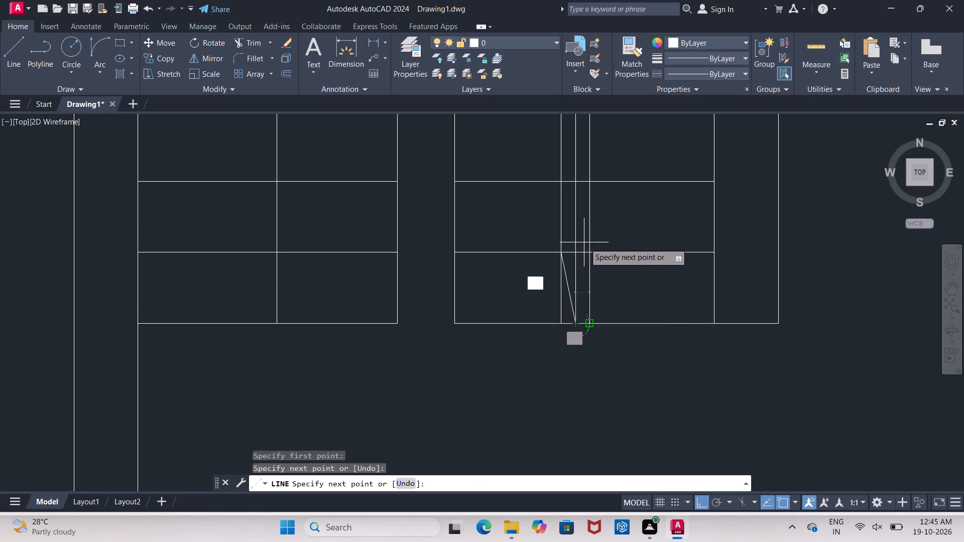
{"action": "scroll", "coordinate": [588, 251], "scroll_direction": "up", "scroll_amount": 3}
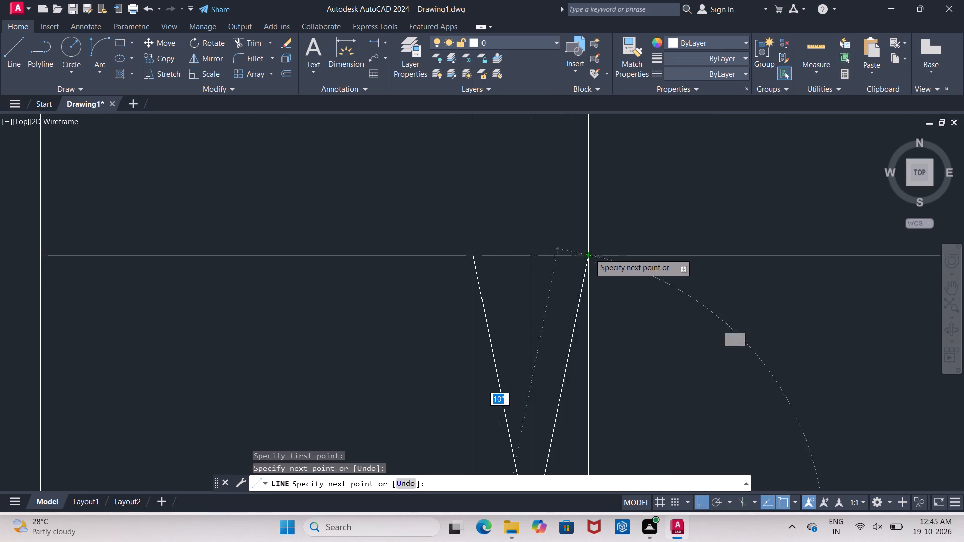
{"action": "key", "text": "Escape"}
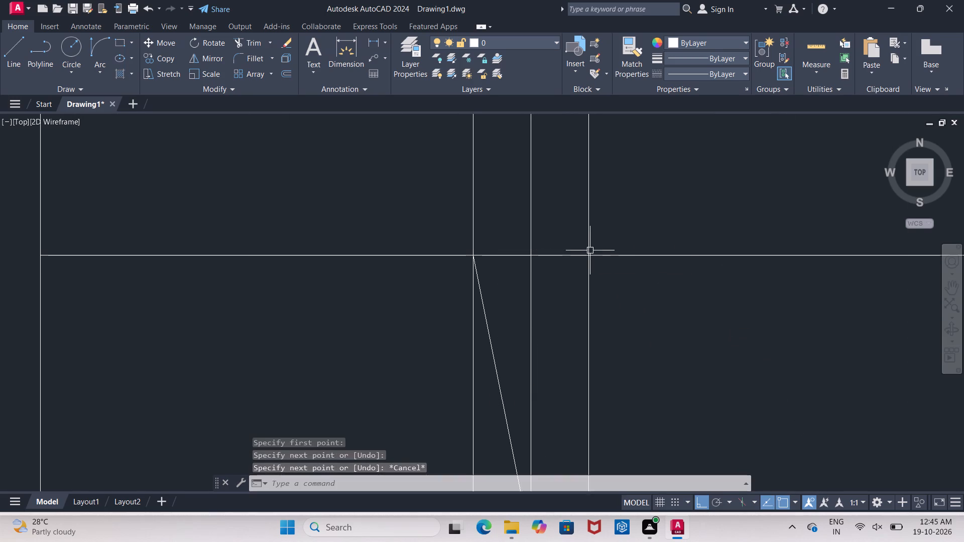
{"action": "middle_click_drag", "start_coordinate": [582, 315], "coordinate": [532, 229]}
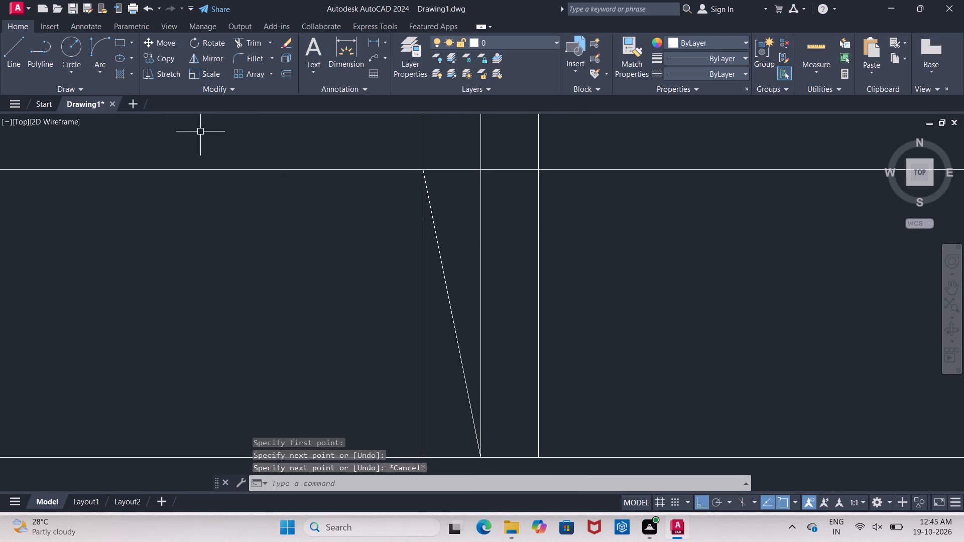
{"action": "left_click", "coordinate": [9, 51]}
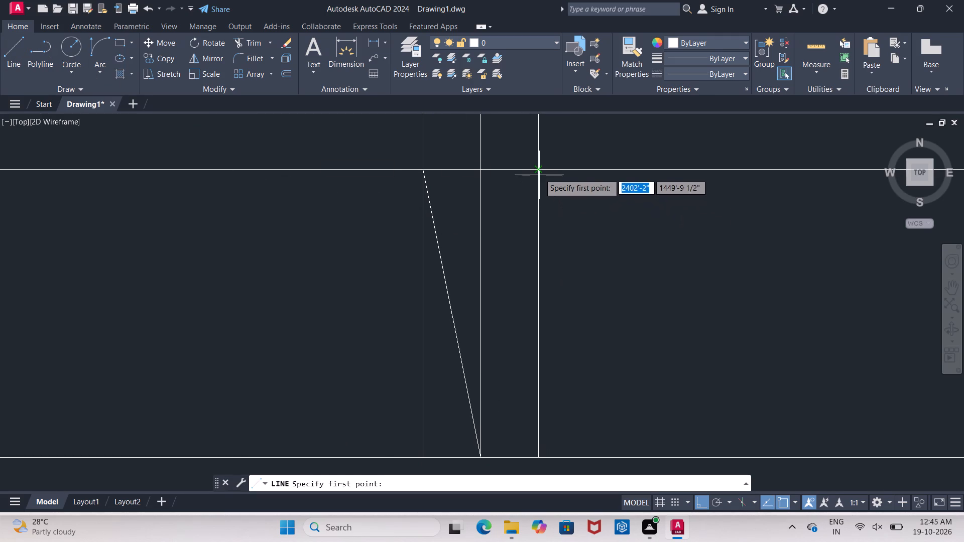
{"action": "left_click", "coordinate": [537, 170]}
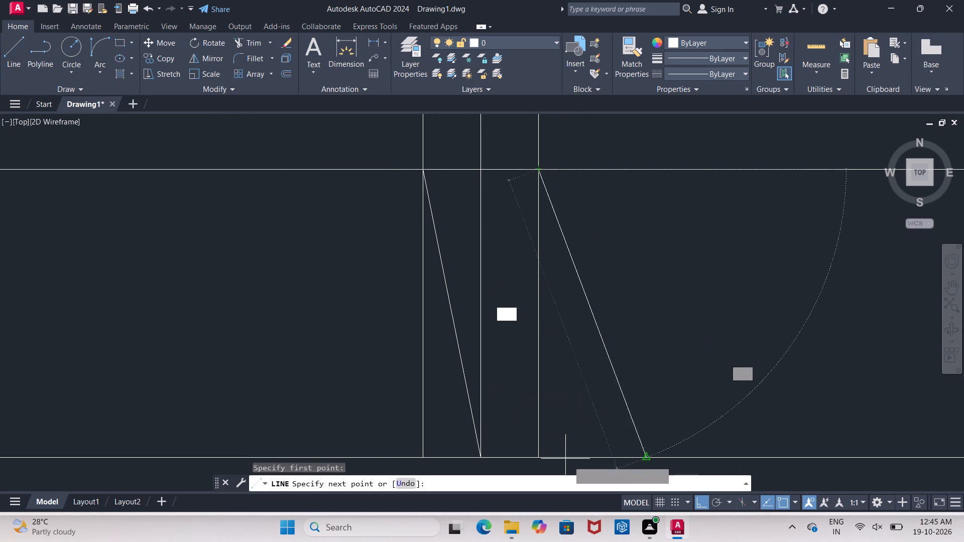
{"action": "left_click", "coordinate": [700, 498]}
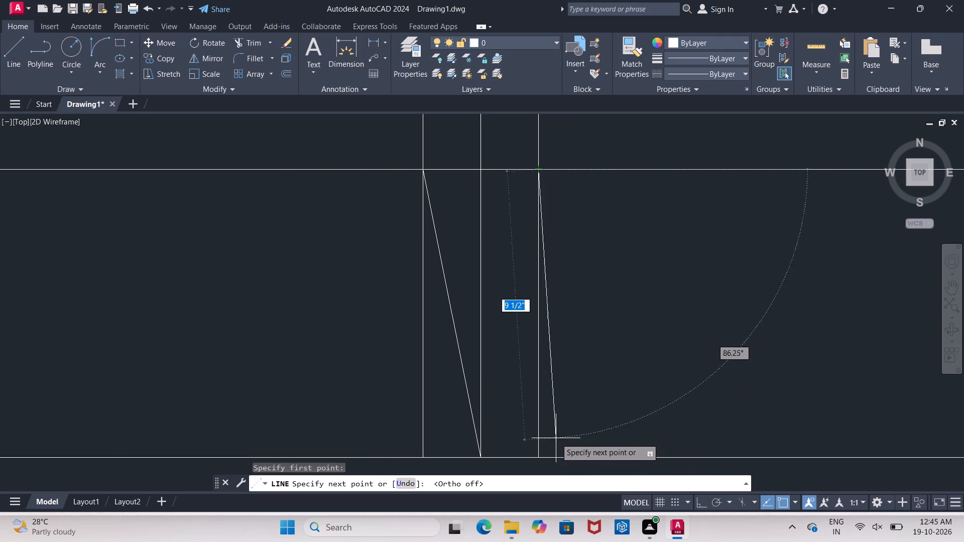
{"action": "left_click", "coordinate": [480, 456]}
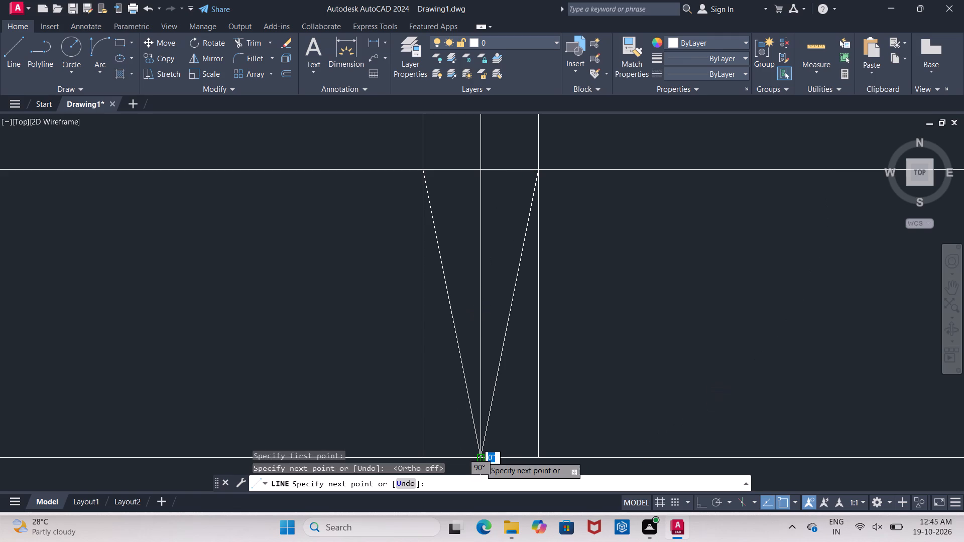
{"action": "key", "text": "Escape"}
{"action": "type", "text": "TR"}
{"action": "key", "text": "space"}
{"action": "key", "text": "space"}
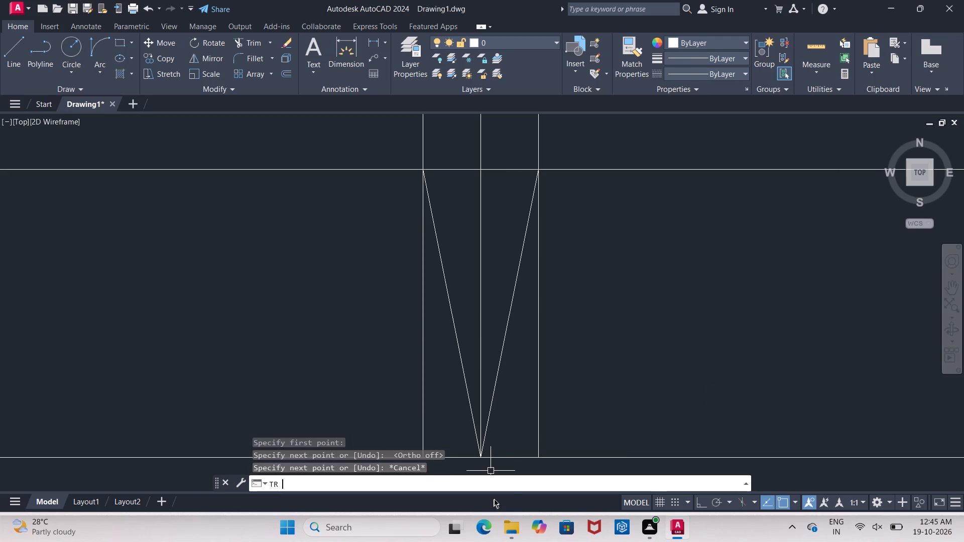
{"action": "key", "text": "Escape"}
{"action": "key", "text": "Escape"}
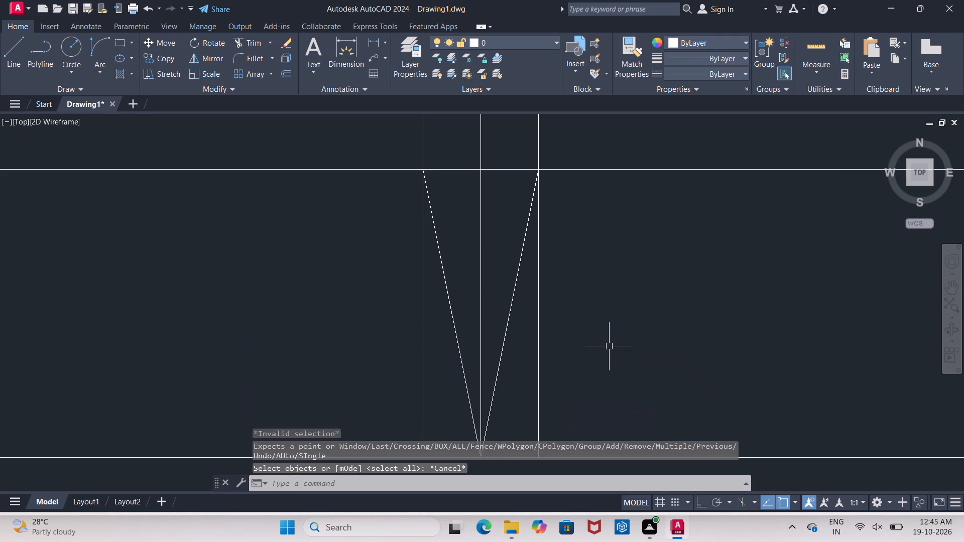
Trim both 2" offset lines alongside the arrowhead within the last tread.
{"action": "type", "text": "TR"}
{"action": "key", "text": "space"}
{"action": "key", "text": "space"}
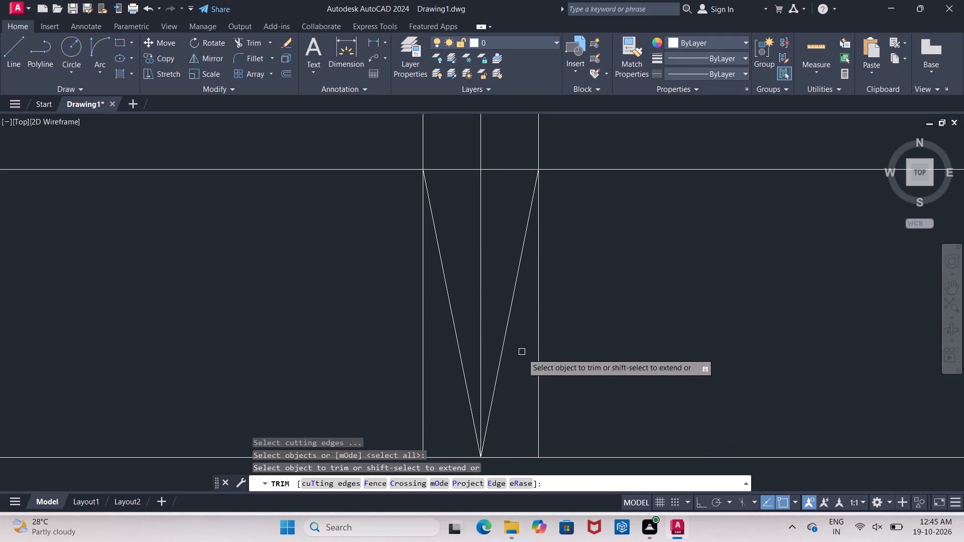
{"action": "left_click", "coordinate": [538, 365]}
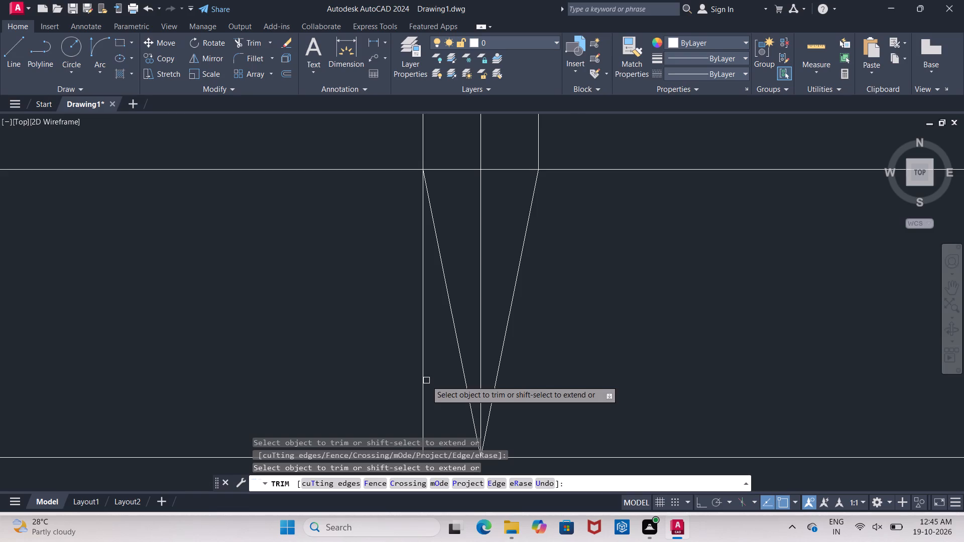
{"action": "left_click", "coordinate": [422, 377]}
{"action": "scroll", "coordinate": [424, 376], "scroll_direction": "down", "scroll_amount": 2}
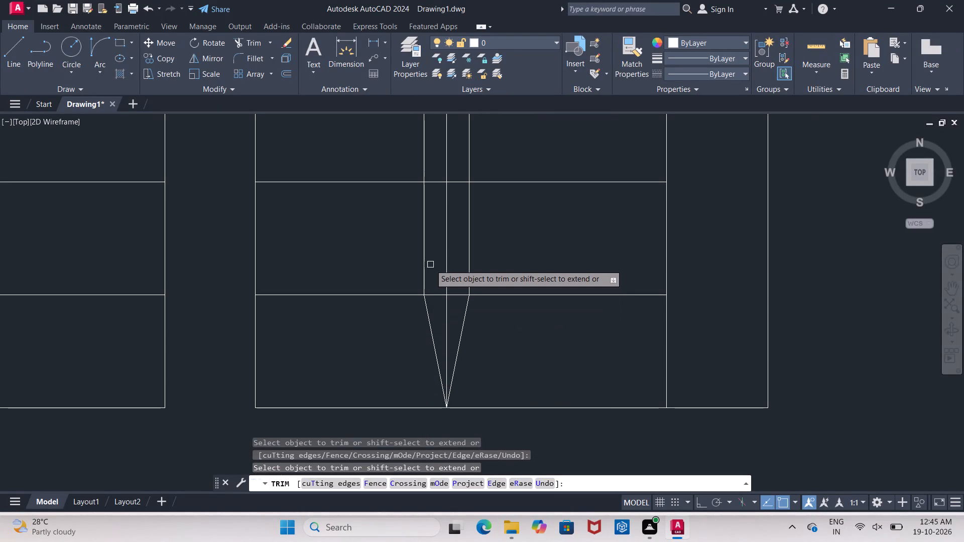
{"action": "key", "text": "Escape"}
Erase the two remaining 2" offset lines beside the stair arrow's centre line, keeping the arrowhead.
{"action": "left_click", "coordinate": [422, 273]}
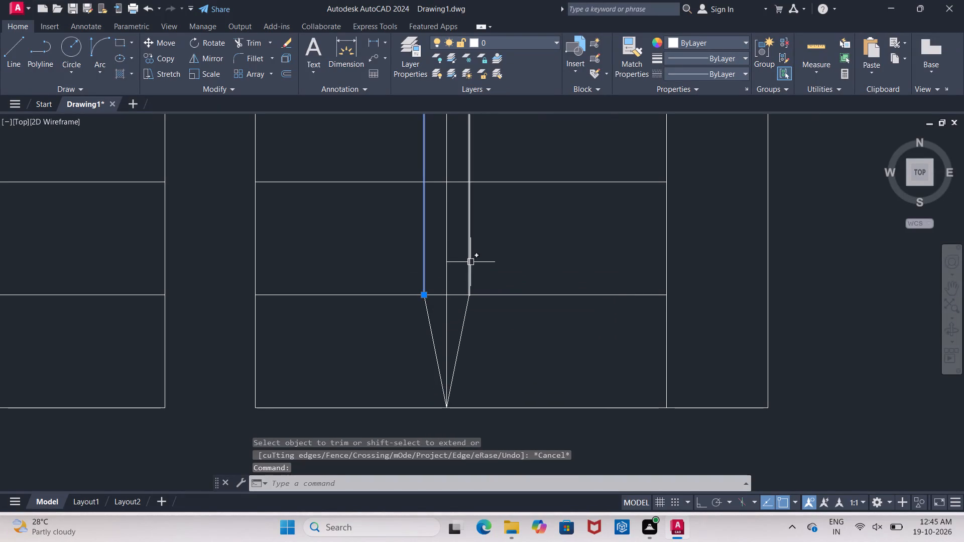
{"action": "left_click", "coordinate": [472, 261]}
{"action": "key", "text": "Delete"}
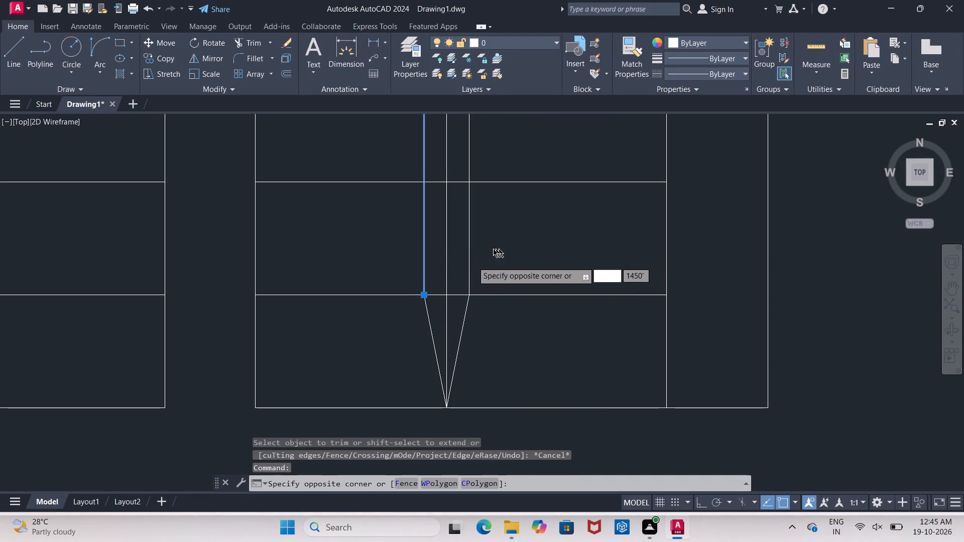
{"action": "left_click", "coordinate": [548, 255]}
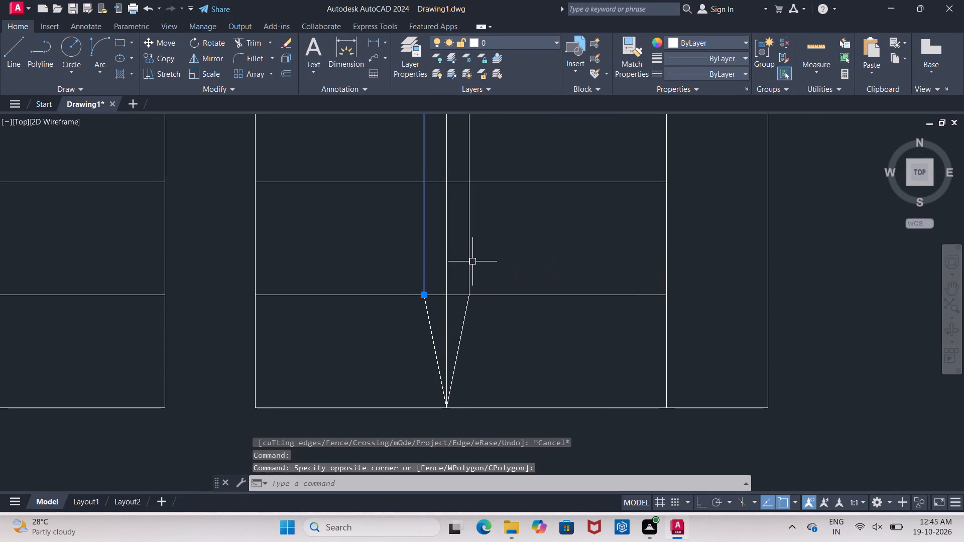
{"action": "key", "text": "Delete"}
{"action": "left_click", "coordinate": [468, 269]}
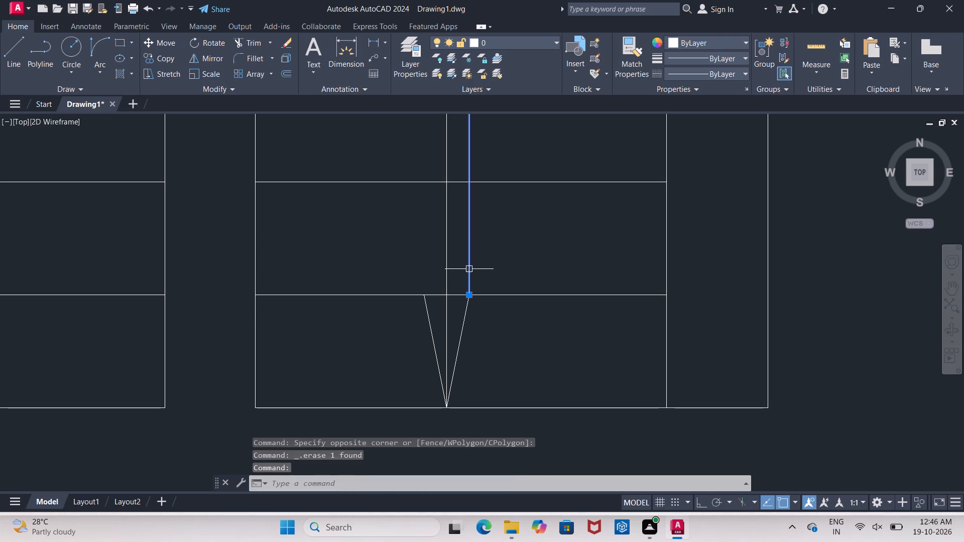
{"action": "key", "text": "Delete"}
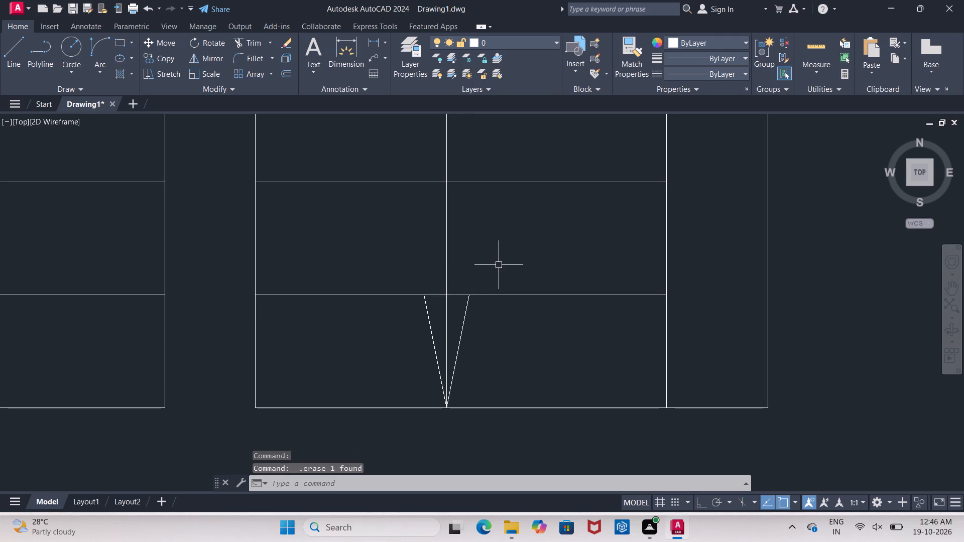
Offset the south wall's outer line inward by 2.25" and its inner line twice toward the outside for the window.
{"action": "scroll", "coordinate": [505, 265], "scroll_direction": "down", "scroll_amount": 4}
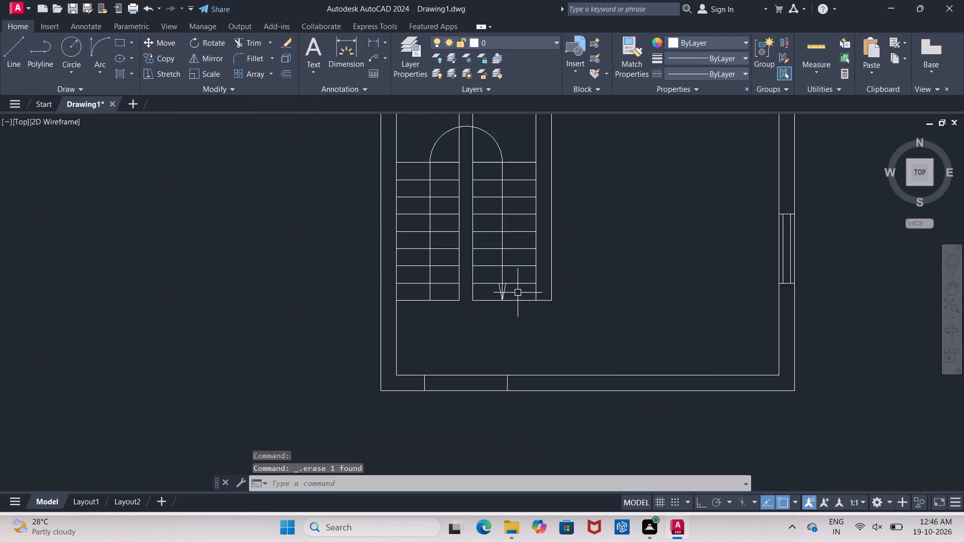
{"action": "scroll", "coordinate": [518, 324], "scroll_direction": "down", "scroll_amount": 2}
{"action": "scroll", "coordinate": [518, 324], "scroll_direction": "up", "scroll_amount": 1}
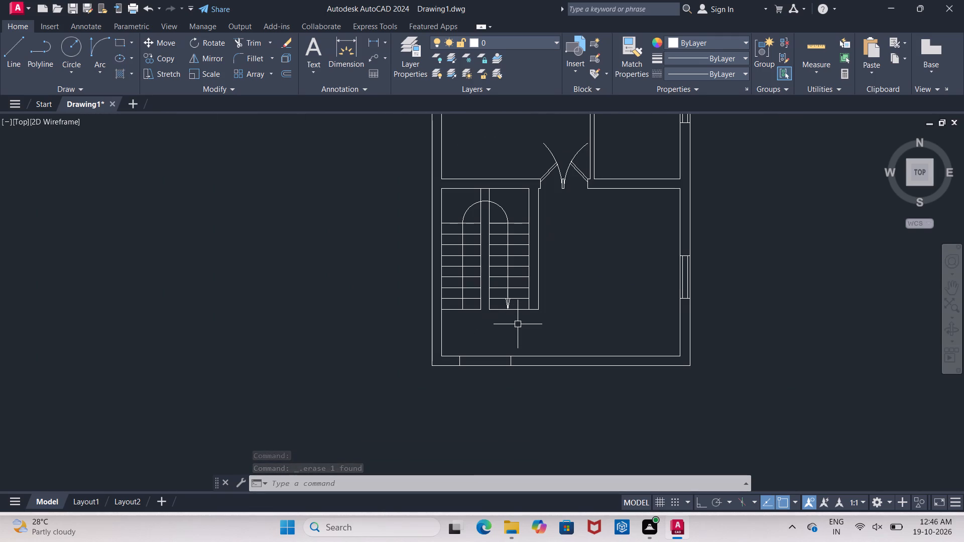
{"action": "middle_click_drag", "start_coordinate": [543, 316], "coordinate": [593, 250]}
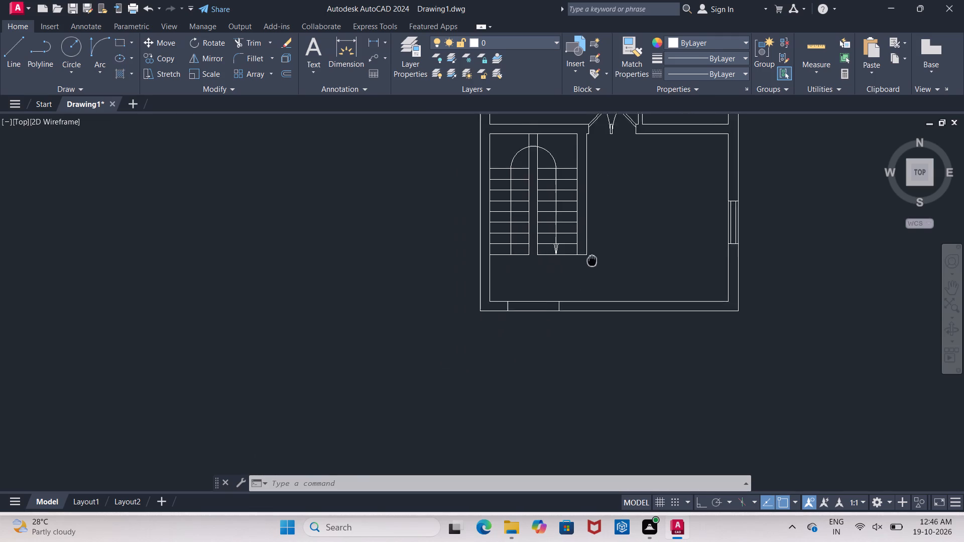
{"action": "middle_click_drag", "start_coordinate": [593, 250], "coordinate": [593, 232]}
{"action": "scroll", "coordinate": [557, 336], "scroll_direction": "up", "scroll_amount": 1}
{"action": "scroll", "coordinate": [540, 286], "scroll_direction": "up", "scroll_amount": 1}
{"action": "middle_click_drag", "start_coordinate": [540, 286], "coordinate": [542, 312]}
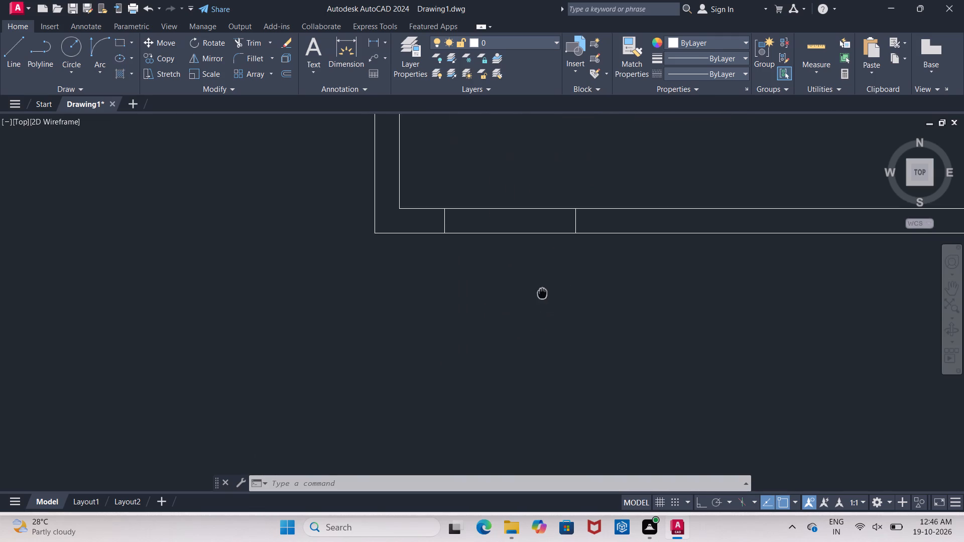
{"action": "middle_click_drag", "start_coordinate": [542, 312], "coordinate": [540, 334]}
{"action": "key", "text": "o"}
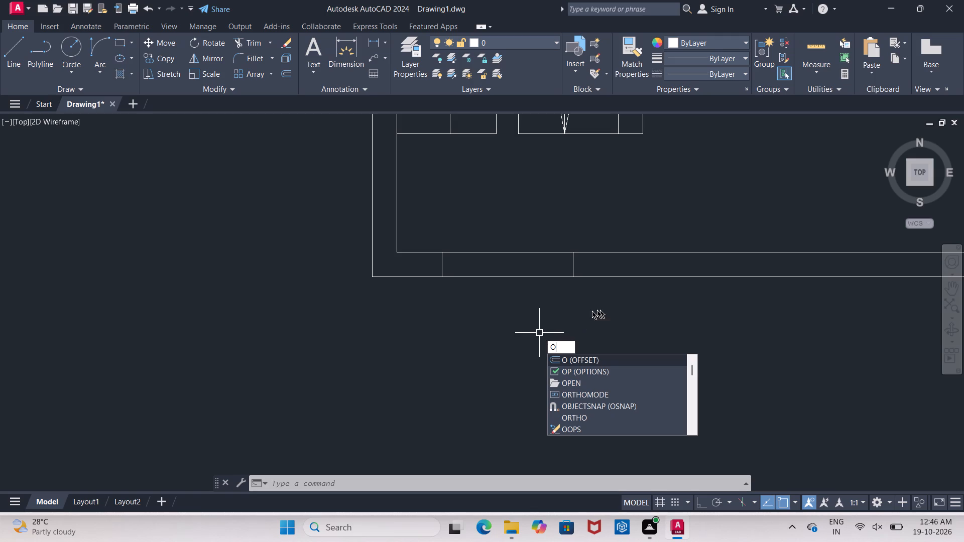
{"action": "key", "text": "Return"}
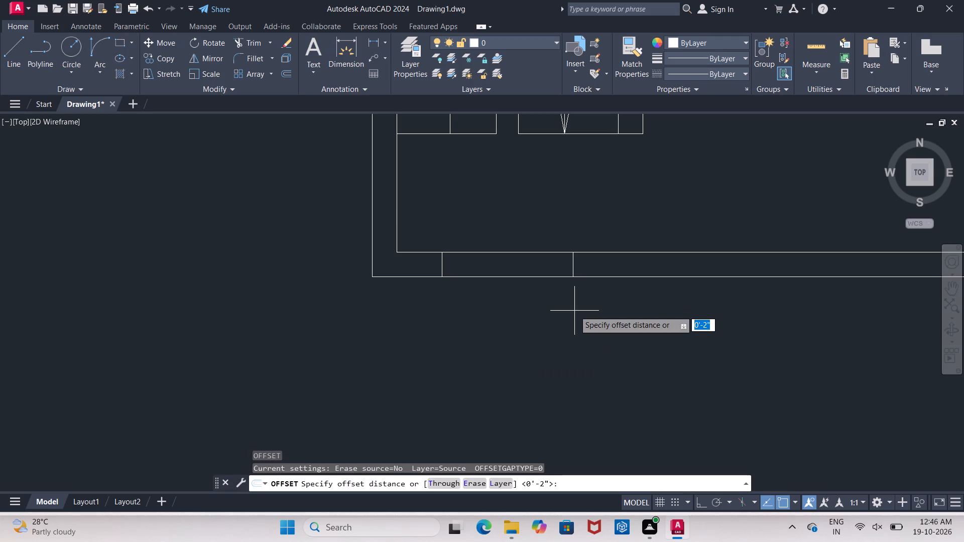
{"action": "type", "text": "2.25\""}
{"action": "key", "text": "Return"}
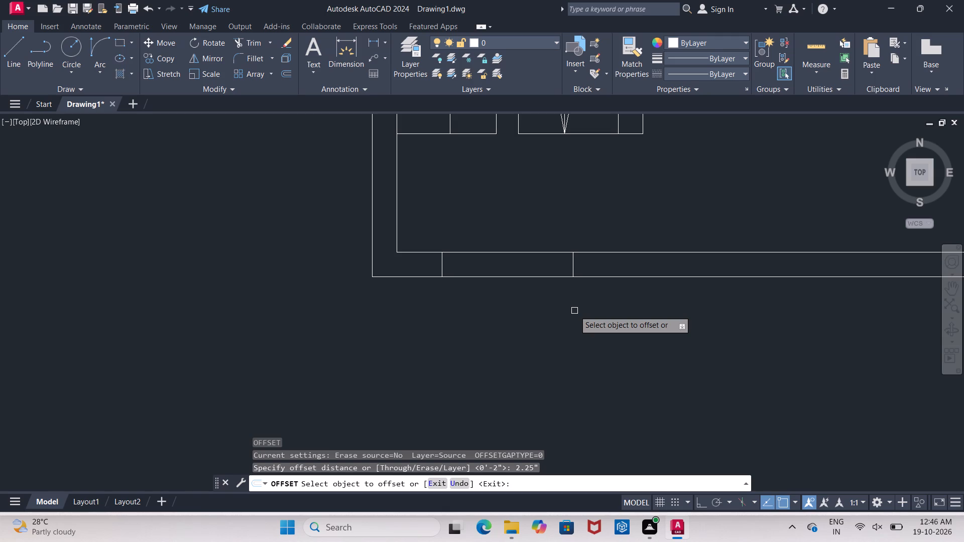
{"action": "left_click", "coordinate": [521, 274]}
{"action": "left_click", "coordinate": [523, 277]}
{"action": "left_click", "coordinate": [525, 262]}
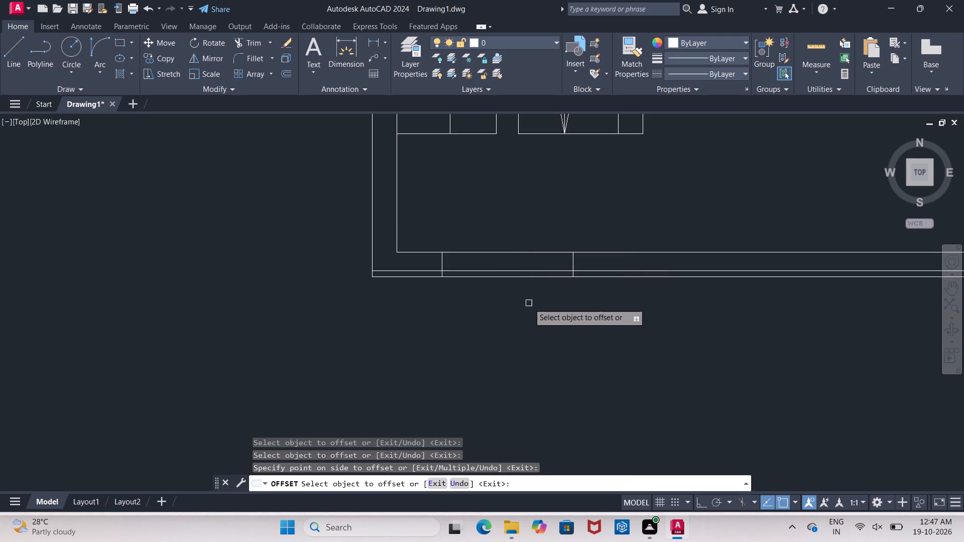
{"action": "left_click", "coordinate": [530, 250]}
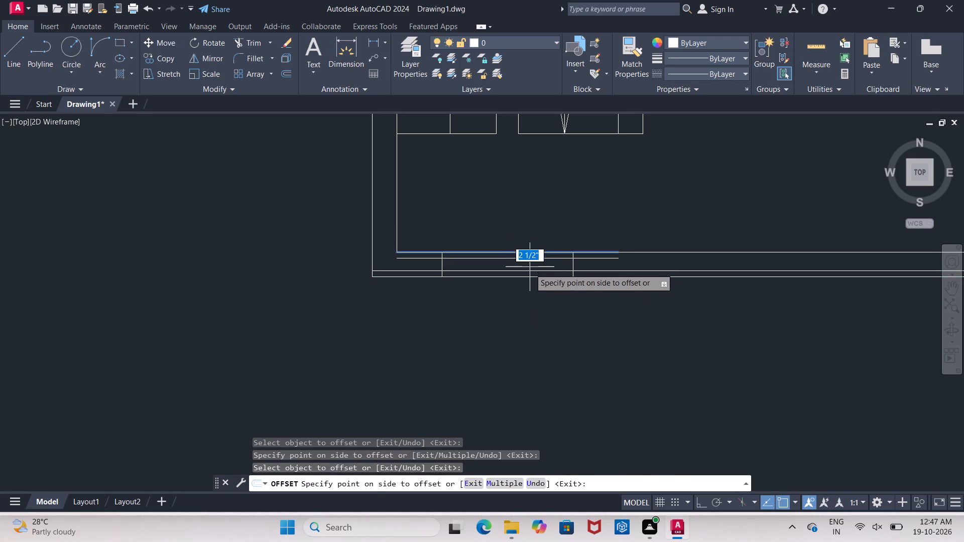
{"action": "left_click", "coordinate": [530, 268]}
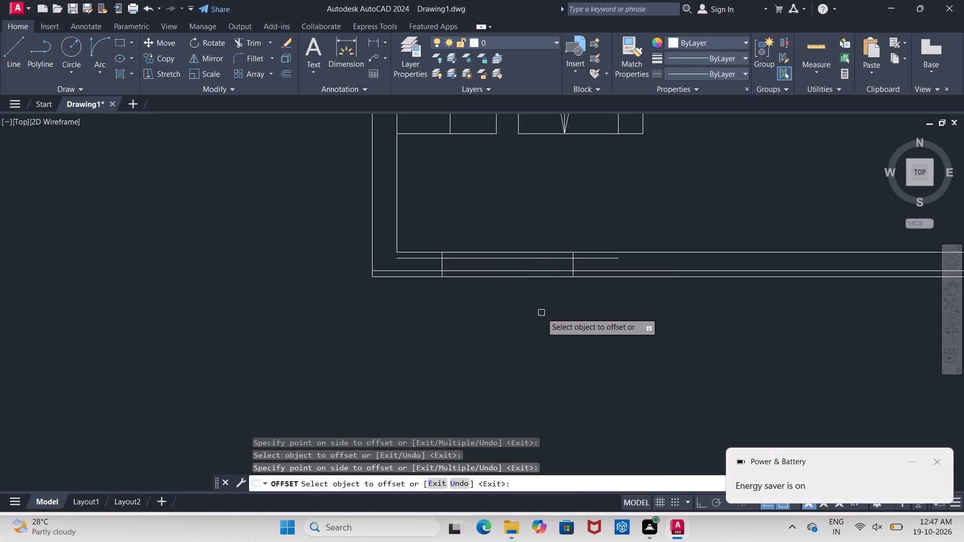
{"action": "left_click", "coordinate": [531, 257]}
{"action": "left_click", "coordinate": [531, 275]}
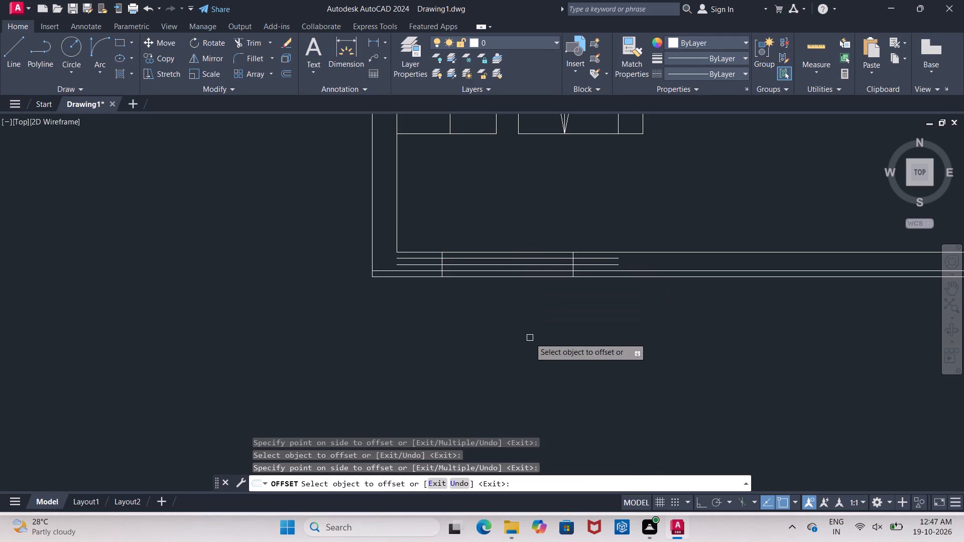
{"action": "key", "text": "Escape"}
Trim the three offset lines east of the south window's east jamb.
{"action": "type", "text": "TR"}
{"action": "key", "text": "space"}
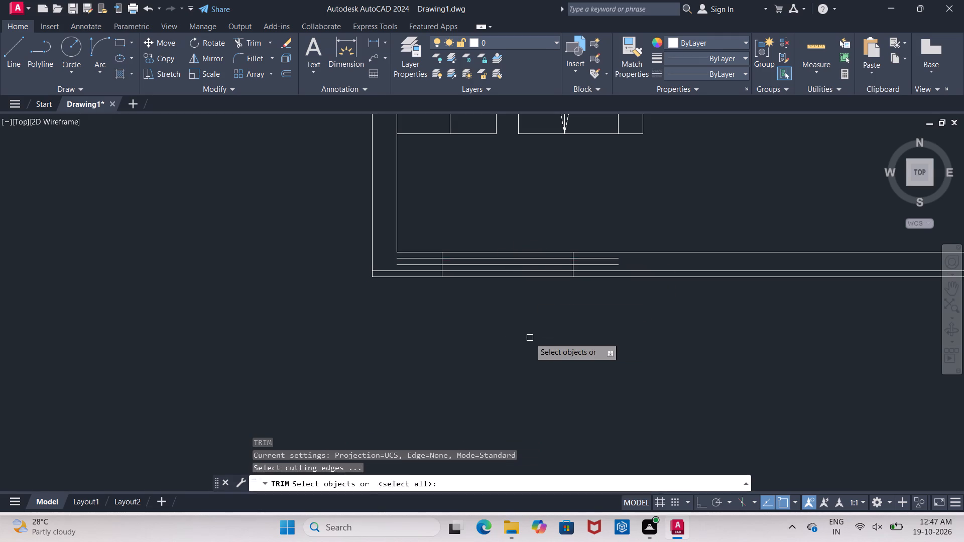
{"action": "key", "text": "space"}
{"action": "scroll", "coordinate": [590, 274], "scroll_direction": "up", "scroll_amount": 3}
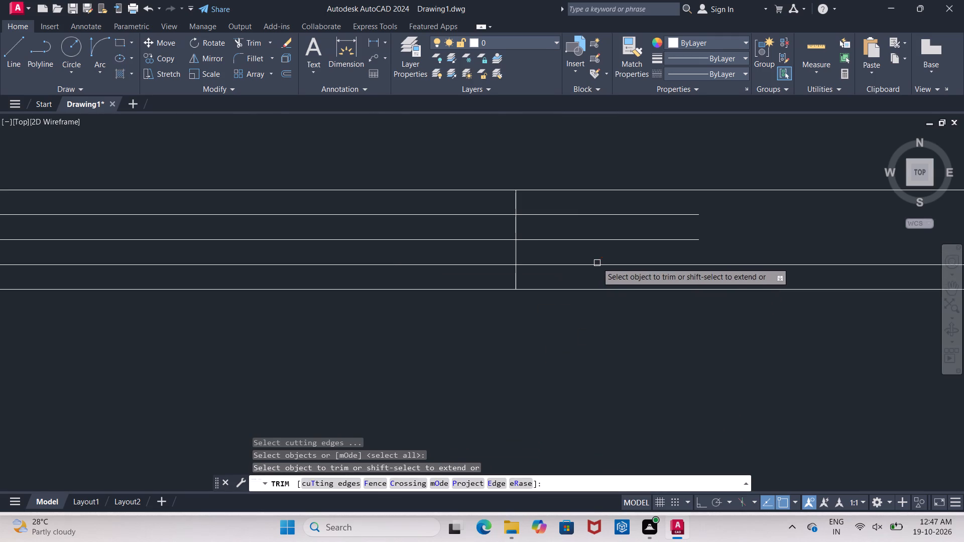
{"action": "left_click", "coordinate": [597, 267]}
{"action": "left_click", "coordinate": [596, 244]}
{"action": "left_click", "coordinate": [596, 235]}
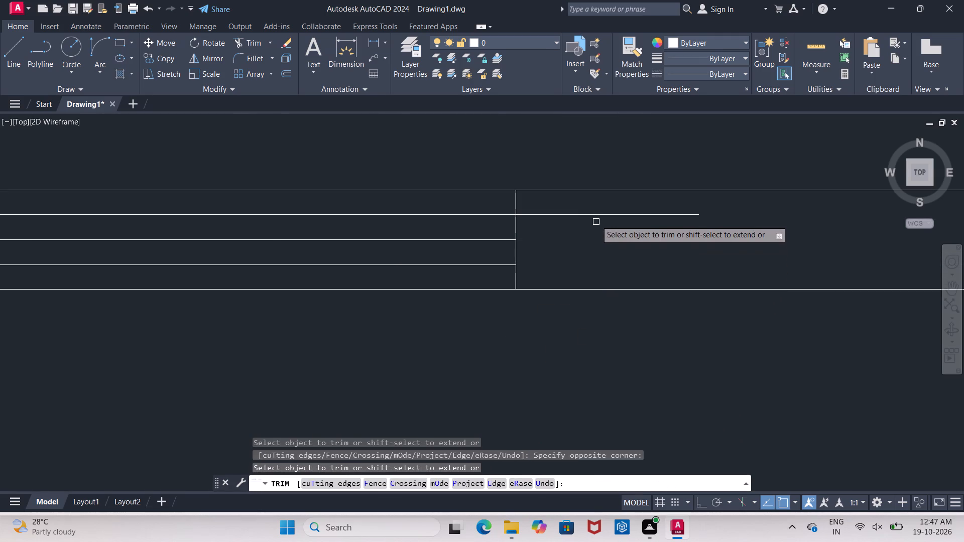
{"action": "left_click", "coordinate": [596, 220]}
{"action": "left_click", "coordinate": [596, 216]}
{"action": "left_click", "coordinate": [596, 212]}
Trim the window lines west of the south window, remove the middle line between the jambs, and erase its leftover stub.
{"action": "scroll", "coordinate": [598, 217], "scroll_direction": "down", "scroll_amount": 2}
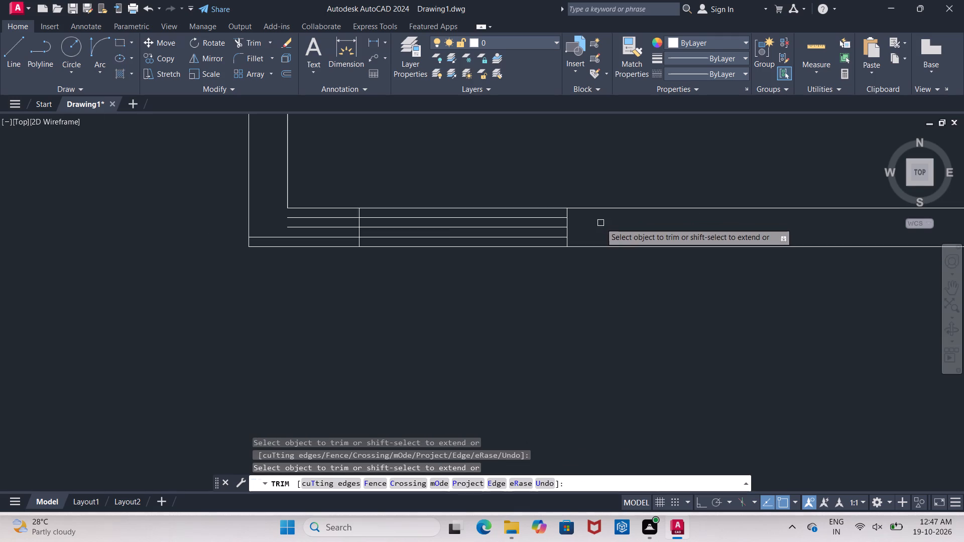
{"action": "scroll", "coordinate": [600, 223], "scroll_direction": "down", "scroll_amount": 2}
{"action": "scroll", "coordinate": [584, 286], "scroll_direction": "down", "scroll_amount": 1}
{"action": "scroll", "coordinate": [526, 255], "scroll_direction": "up", "scroll_amount": 1}
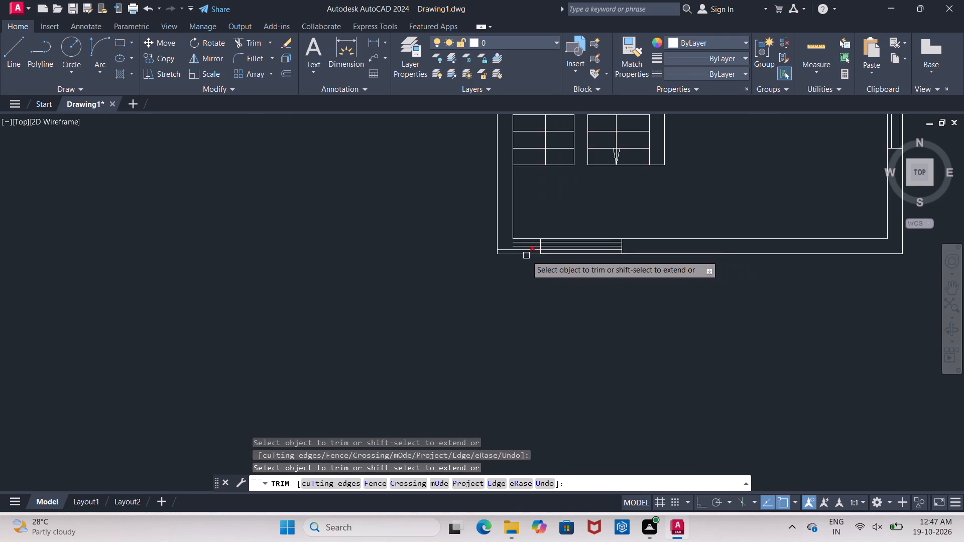
{"action": "scroll", "coordinate": [534, 247], "scroll_direction": "up", "scroll_amount": 2}
{"action": "left_click", "coordinate": [575, 245]}
{"action": "left_click", "coordinate": [517, 237]}
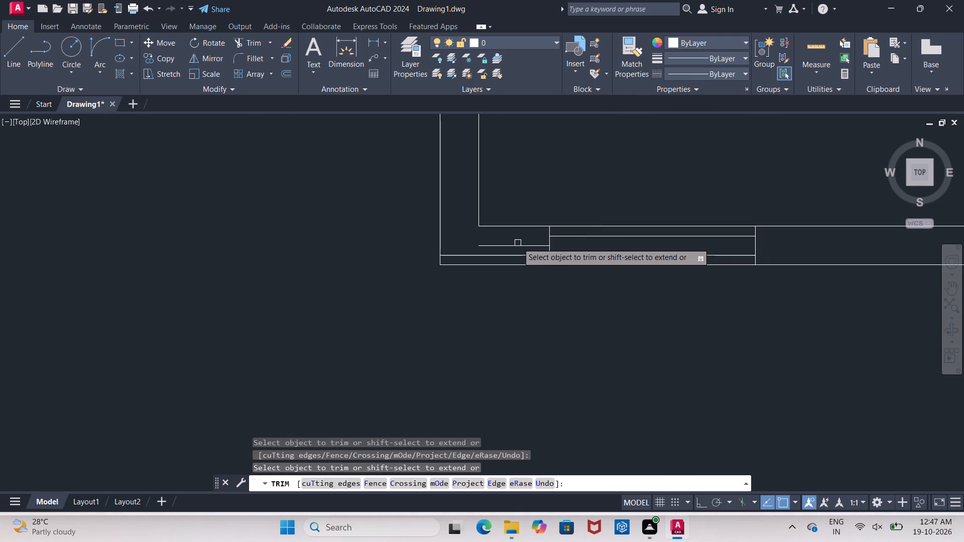
{"action": "left_click", "coordinate": [518, 247]}
{"action": "triple_click", "coordinate": [518, 247]}
{"action": "left_click", "coordinate": [519, 255]}
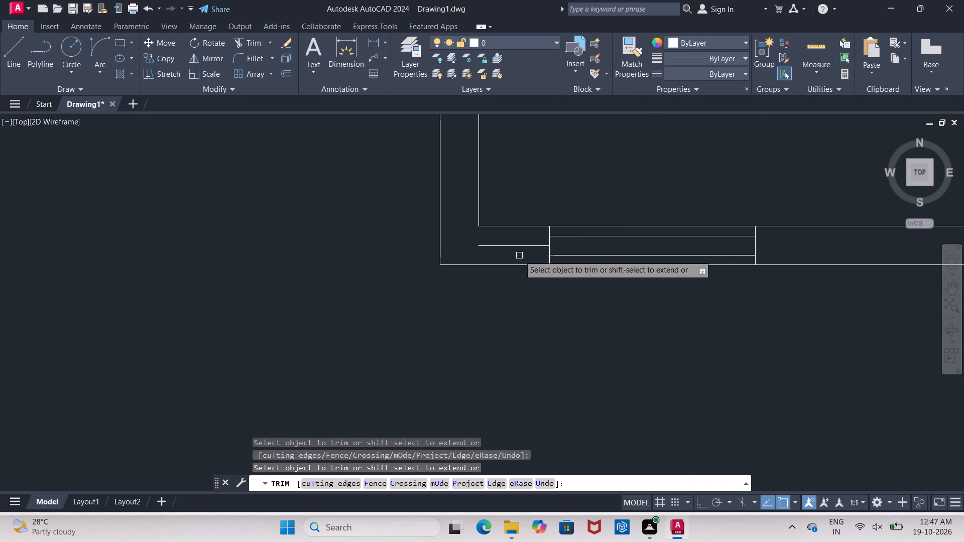
{"action": "key", "text": "Escape"}
{"action": "left_click", "coordinate": [519, 247]}
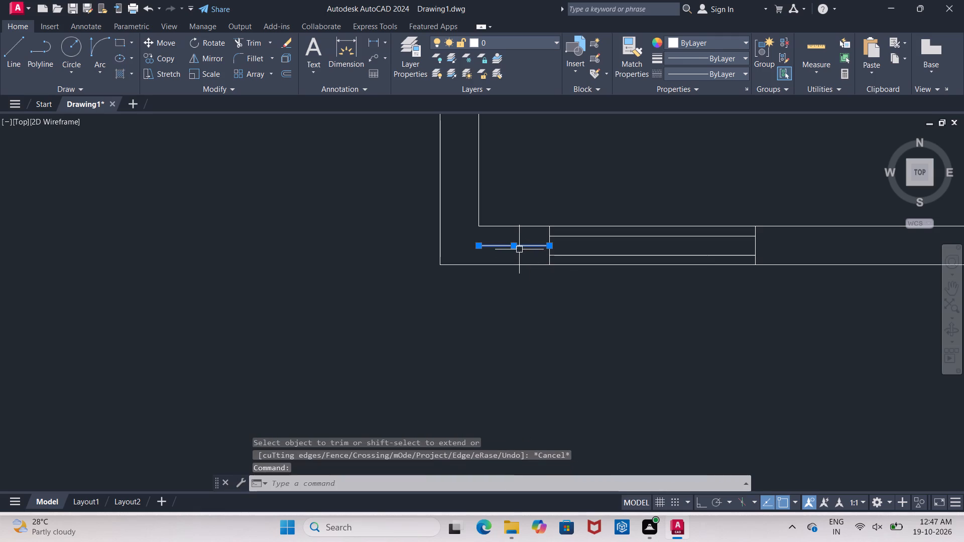
{"action": "key", "text": "Delete"}
Offset the east outer wall's inner line 10' into the room beside the staircase.
{"action": "scroll", "coordinate": [519, 286], "scroll_direction": "down", "scroll_amount": 3}
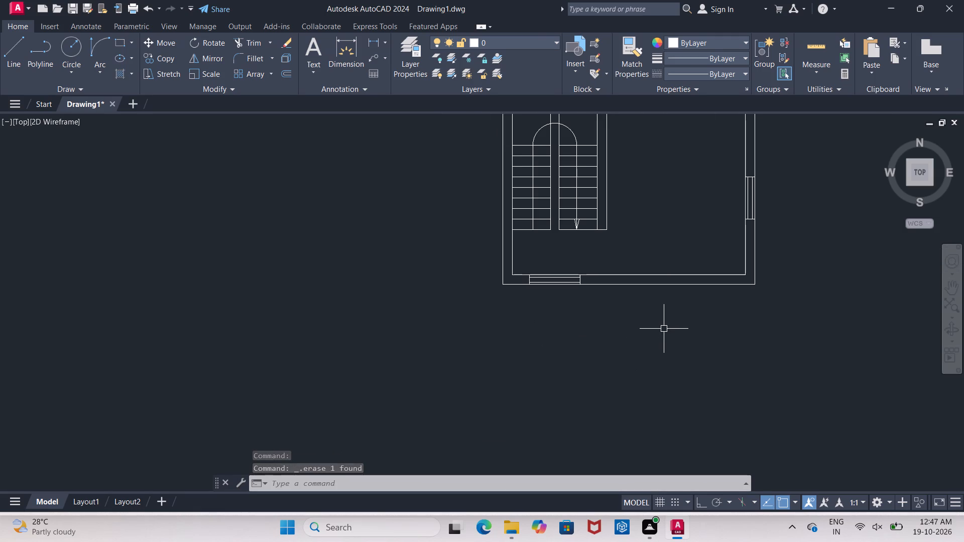
{"action": "middle_click_drag", "start_coordinate": [664, 329], "coordinate": [596, 359]}
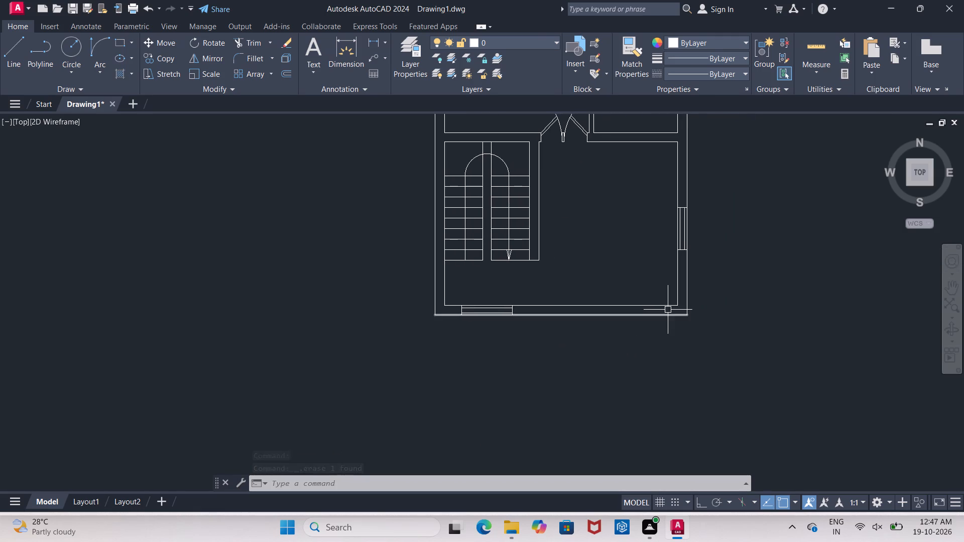
{"action": "scroll", "coordinate": [668, 309], "scroll_direction": "up", "scroll_amount": 2}
{"action": "scroll", "coordinate": [654, 348], "scroll_direction": "up", "scroll_amount": 1}
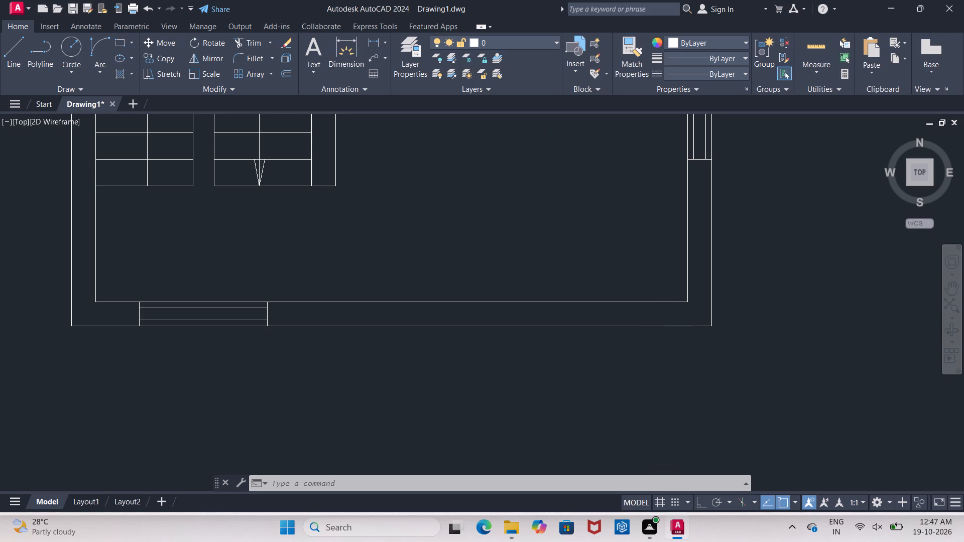
{"action": "scroll", "coordinate": [654, 348], "scroll_direction": "up", "scroll_amount": 1}
{"action": "key", "text": "o"}
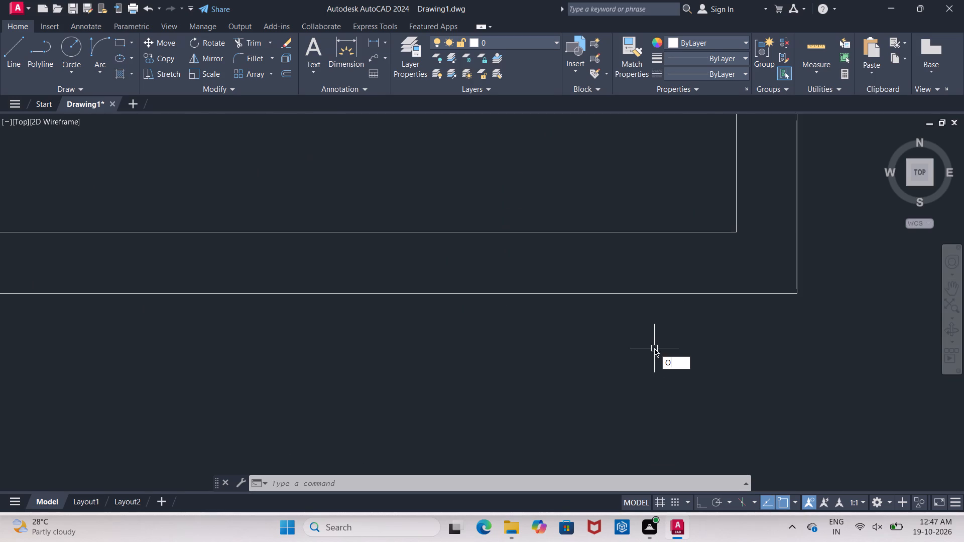
{"action": "key", "text": "Return"}
{"action": "type", "text": "6'"}
{"action": "key", "text": "Return"}
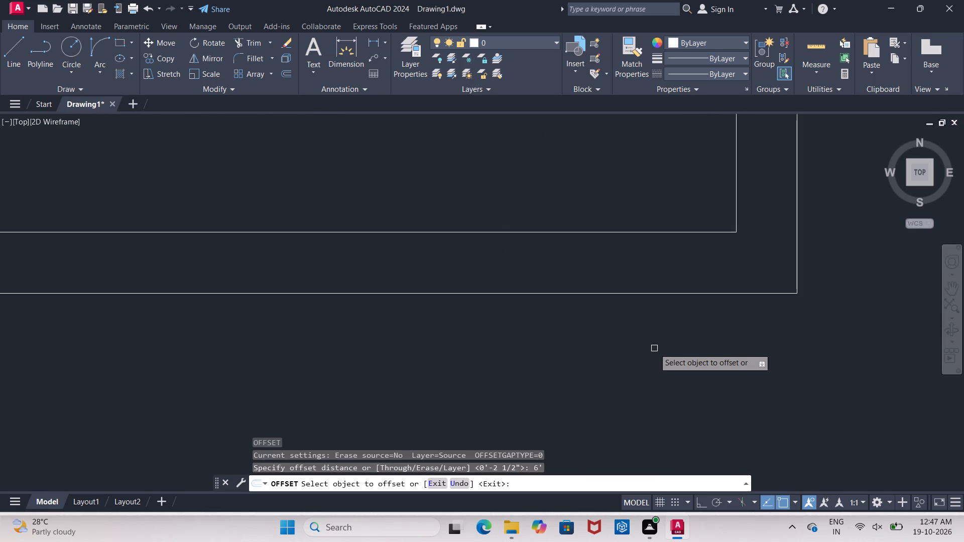
{"action": "scroll", "coordinate": [691, 322], "scroll_direction": "down", "scroll_amount": 2}
{"action": "left_click", "coordinate": [707, 269]}
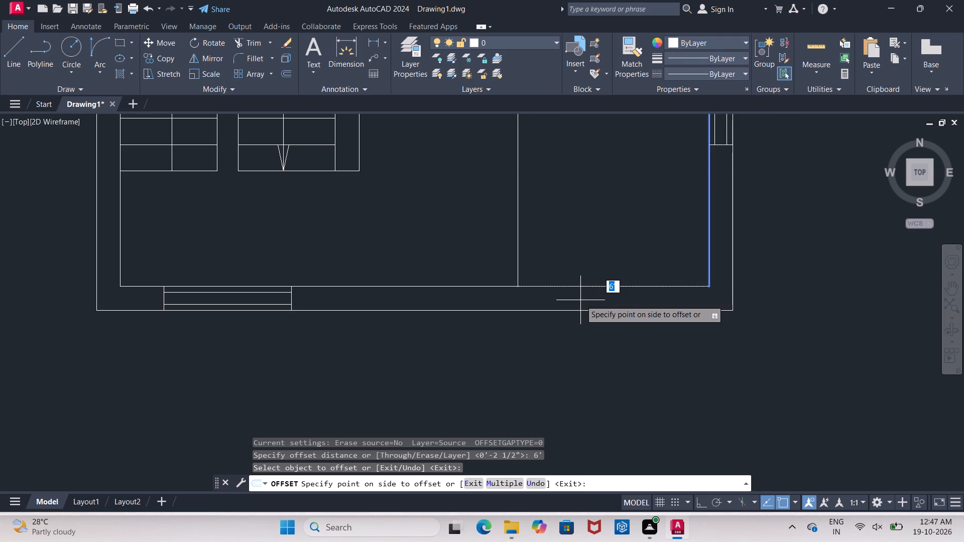
{"action": "key", "text": "BackSpace"}
{"action": "type", "text": "10'"}
{"action": "key", "text": "Return"}
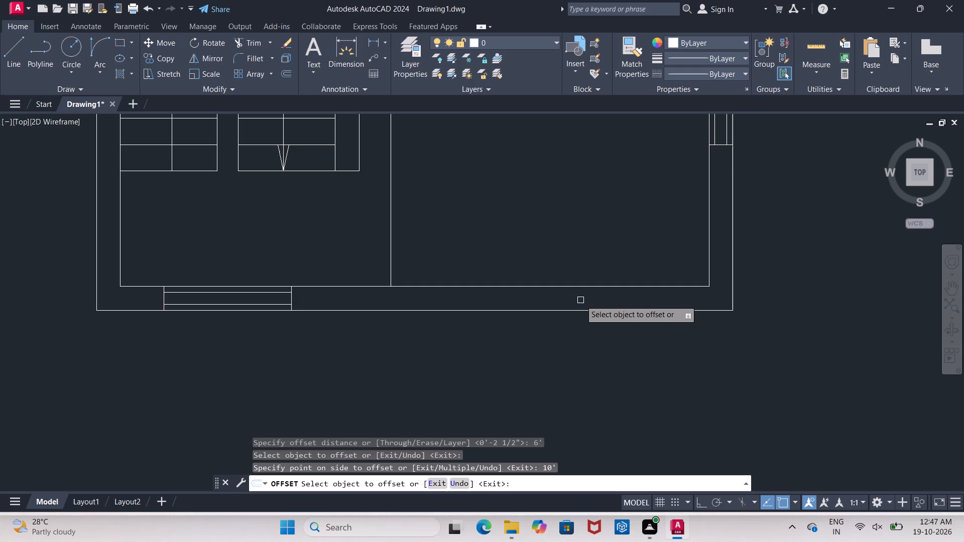
Offset the east outer wall's inner line 8' into the room.
{"action": "left_click", "coordinate": [708, 266]}
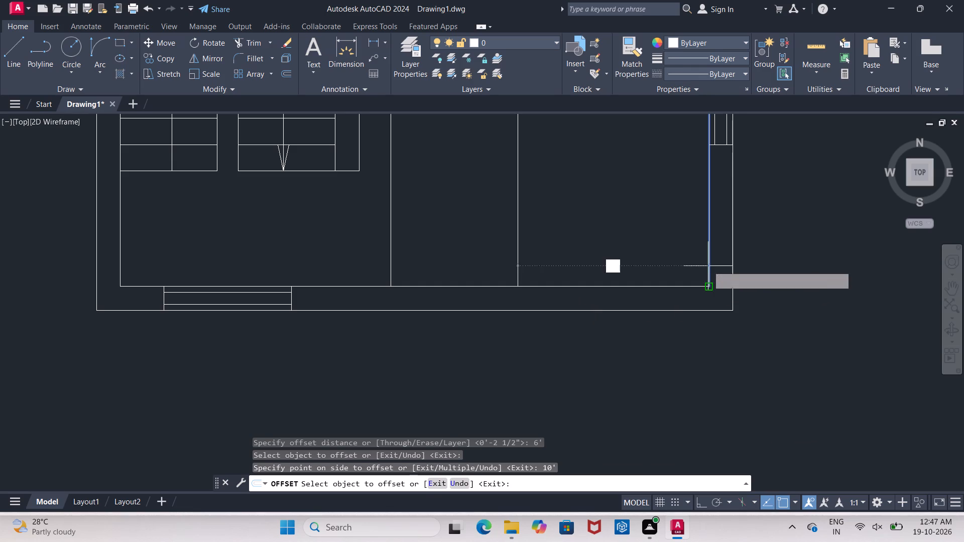
{"action": "type", "text": "8'"}
{"action": "key", "text": "Return"}
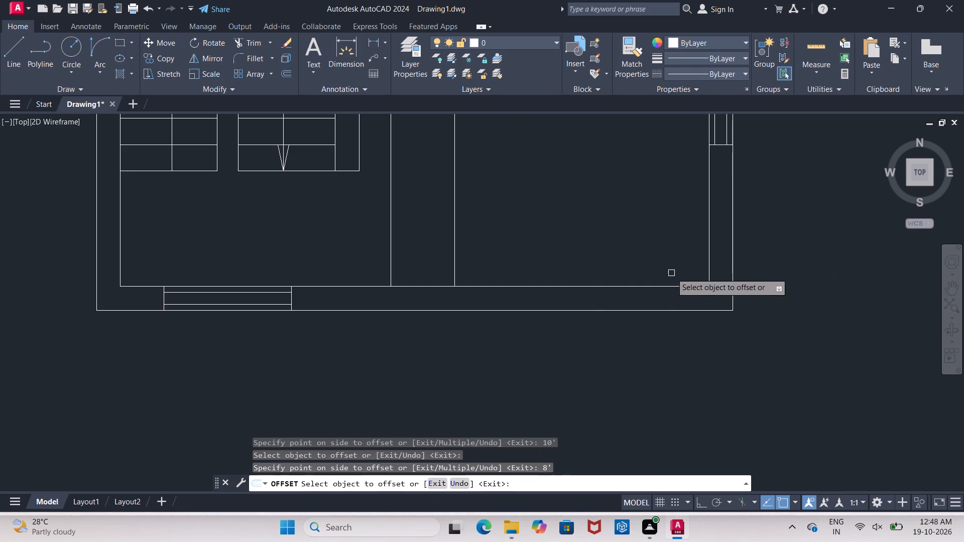
{"action": "left_click", "coordinate": [667, 354]}
{"action": "key", "text": "Escape"}
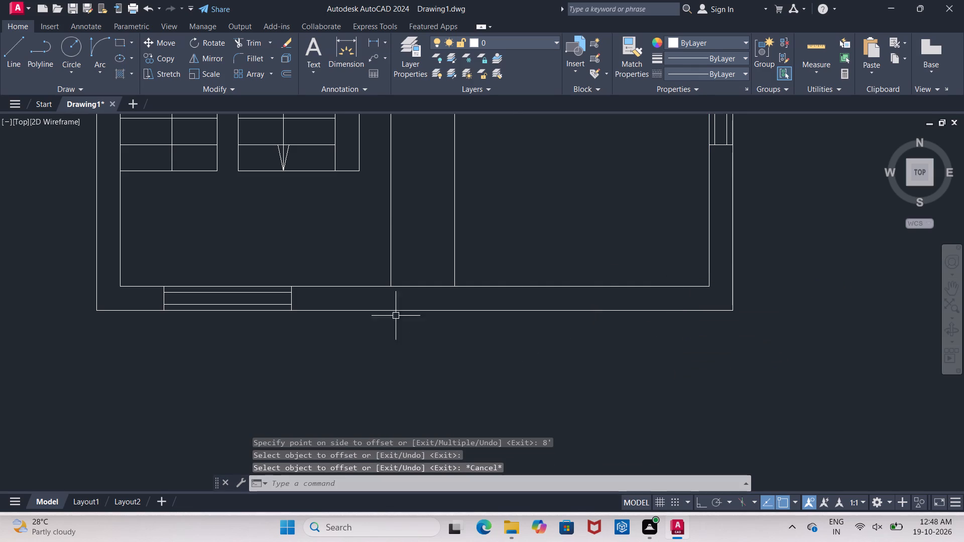
Erase the 10' offset line beside the staircase.
{"action": "left_click", "coordinate": [392, 248]}
{"action": "key", "text": "Delete"}
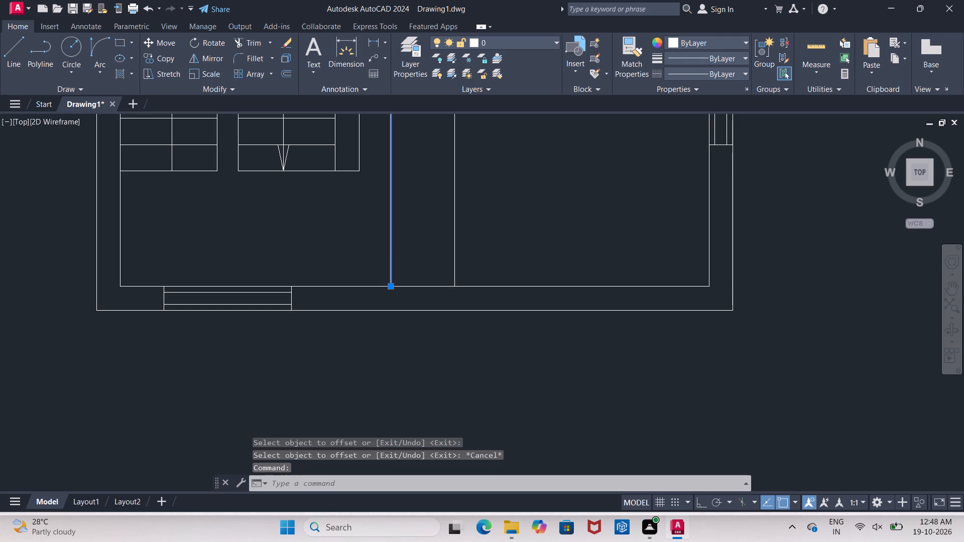
Extend the 8' offset line to the south wall's outer line and trim off its part inside the room, leaving a jamb.
{"action": "type", "text": "EX"}
{"action": "key", "text": "space"}
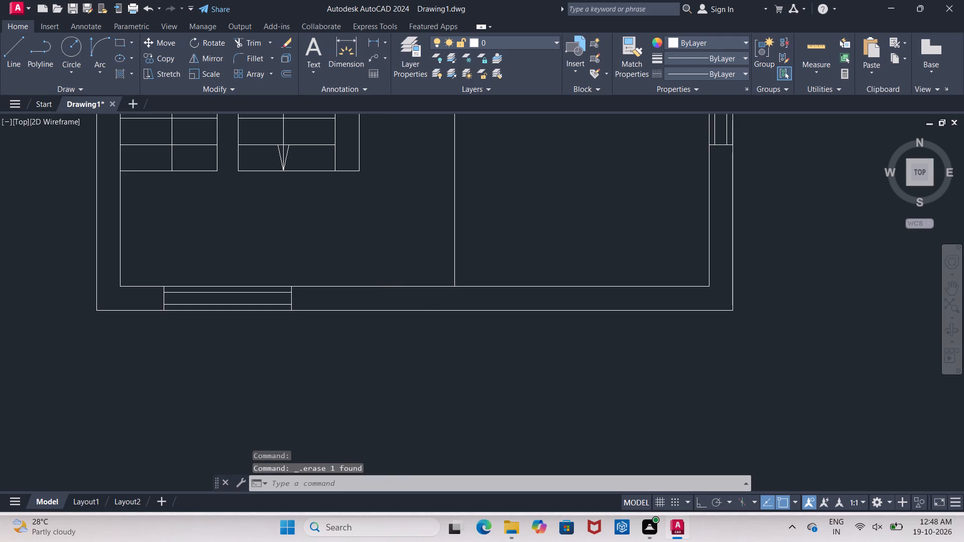
{"action": "key", "text": "space"}
{"action": "left_click", "coordinate": [453, 267]}
{"action": "key", "text": "Escape"}
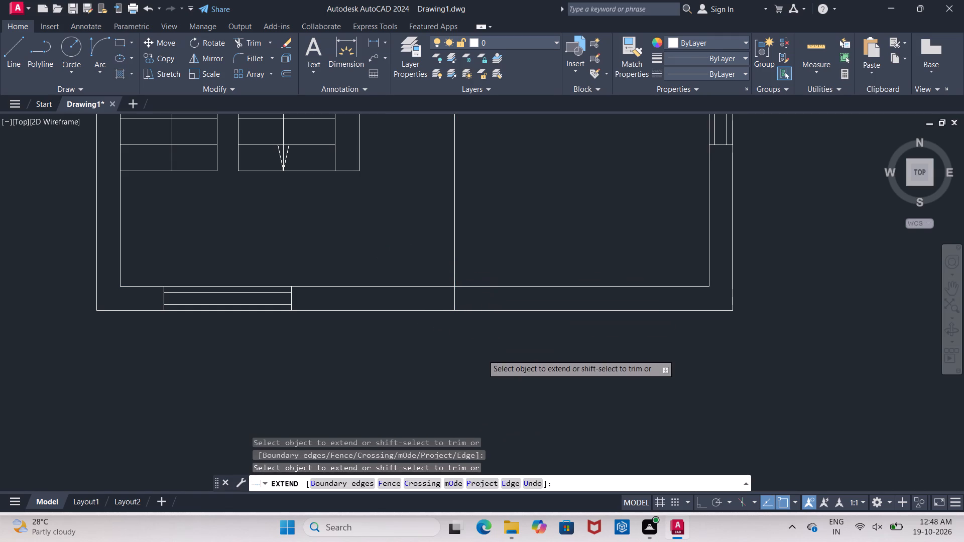
{"action": "type", "text": "TR"}
{"action": "key", "text": "space"}
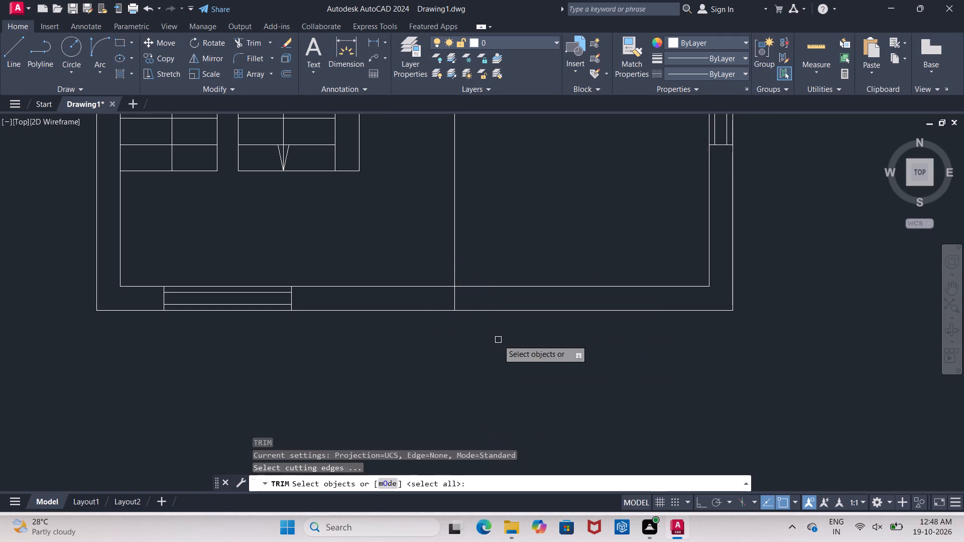
{"action": "key", "text": "space"}
{"action": "left_click_drag", "start_coordinate": [435, 241], "coordinate": [482, 259]}
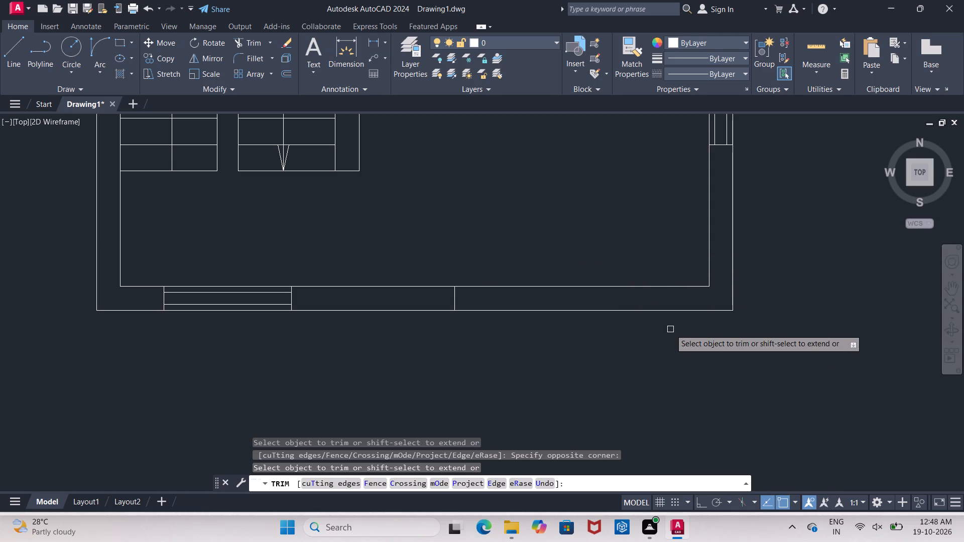
{"action": "key", "text": "Escape"}
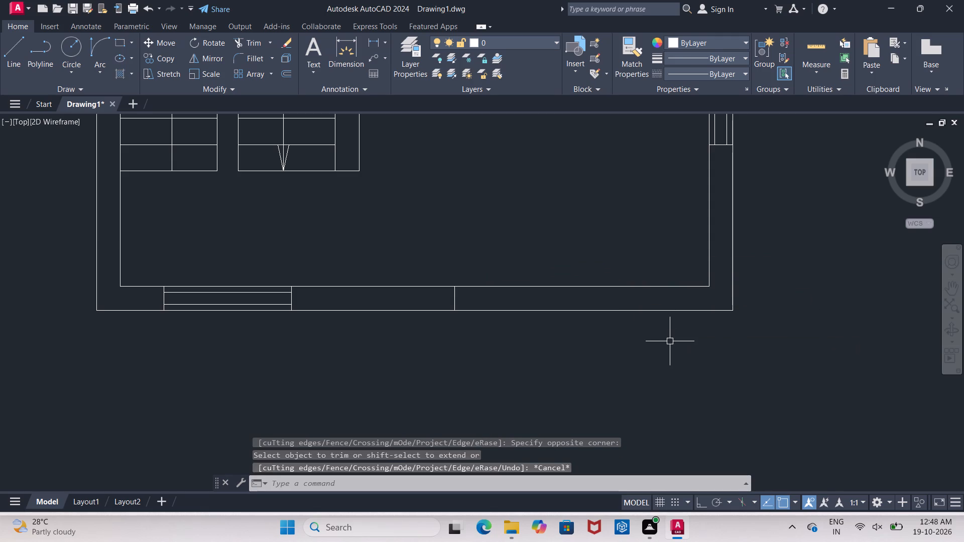
Extend the east wall's inner line down to the south wall's outer line to form the opening's east jamb.
{"action": "type", "text": "EX"}
{"action": "key", "text": "space"}
{"action": "key", "text": "space"}
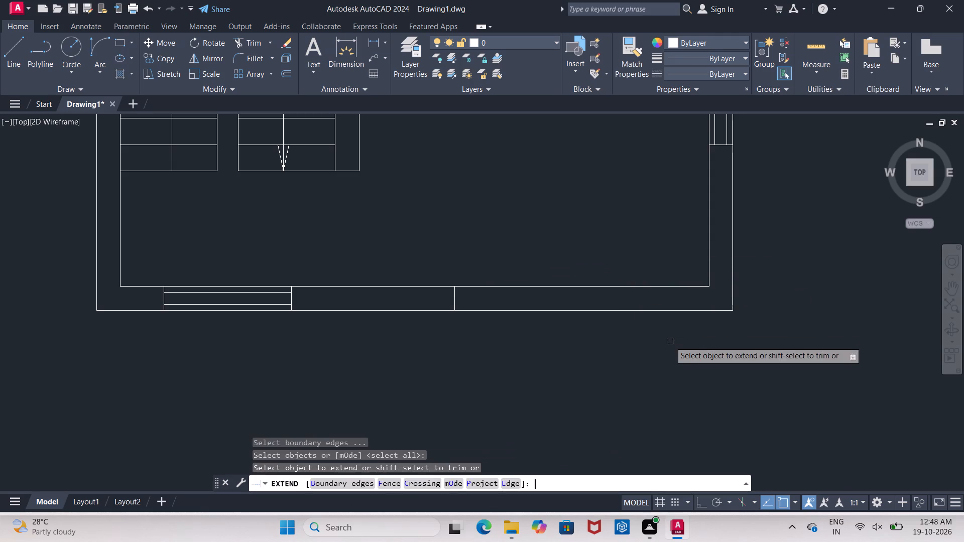
{"action": "left_click", "coordinate": [709, 278]}
{"action": "key", "text": "Escape"}
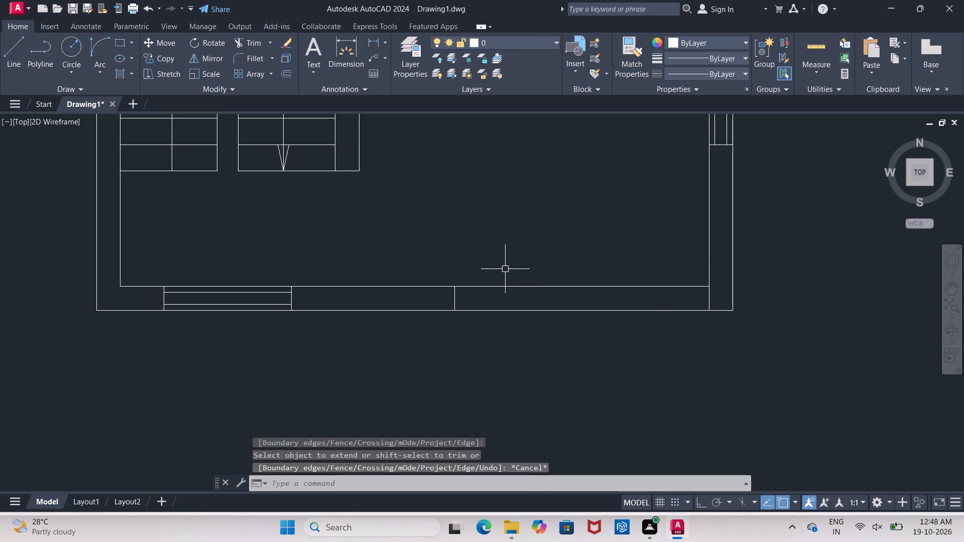
Draw two crossing diagonal lines between the opposite corners of the 8' opening in the south wall.
{"action": "scroll", "coordinate": [505, 269], "scroll_direction": "up", "scroll_amount": 2}
{"action": "scroll", "coordinate": [506, 269], "scroll_direction": "down", "scroll_amount": 2}
{"action": "middle_click_drag", "start_coordinate": [506, 269], "coordinate": [419, 217]}
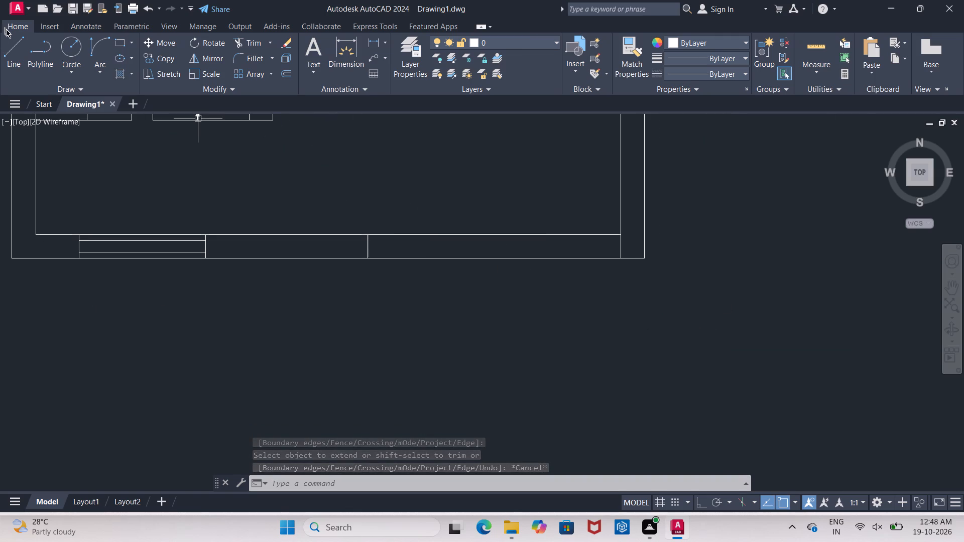
{"action": "left_click", "coordinate": [18, 45]}
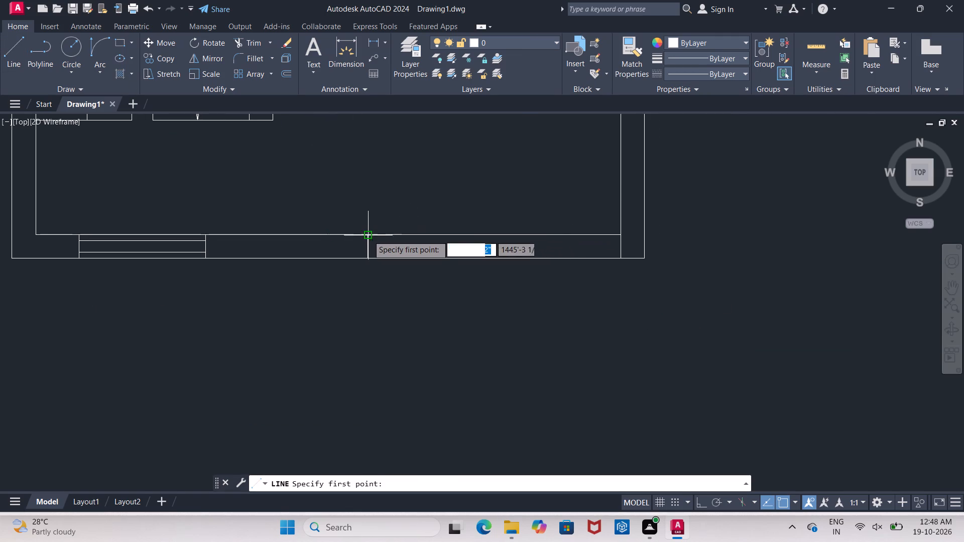
{"action": "left_click", "coordinate": [368, 235]}
{"action": "scroll", "coordinate": [632, 256], "scroll_direction": "up", "scroll_amount": 3}
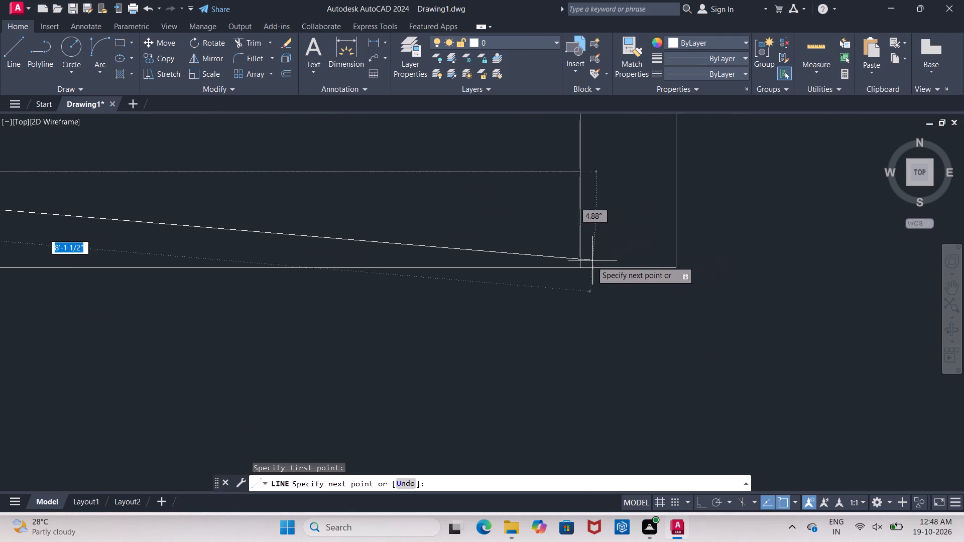
{"action": "left_click", "coordinate": [579, 267]}
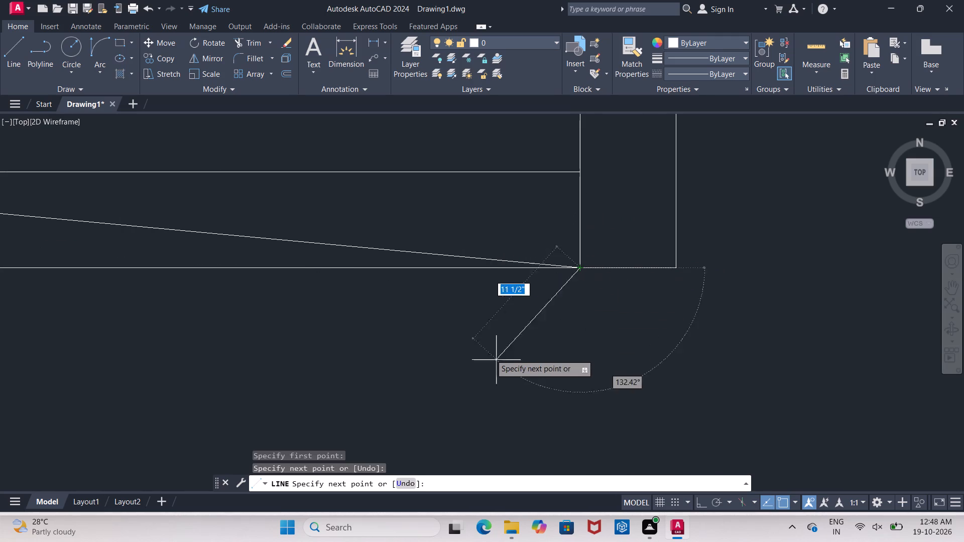
{"action": "key", "text": "Escape"}
{"action": "scroll", "coordinate": [511, 320], "scroll_direction": "down", "scroll_amount": 2}
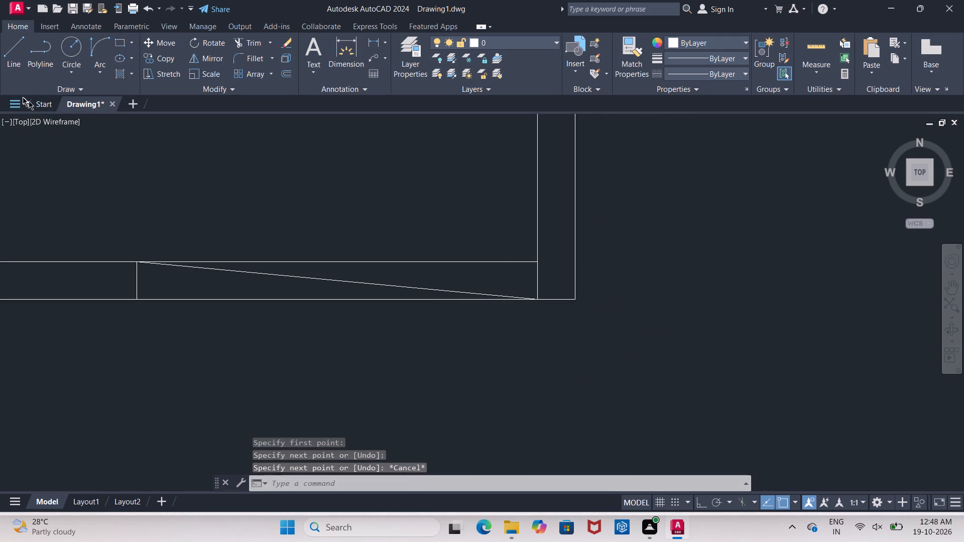
{"action": "left_click", "coordinate": [18, 64]}
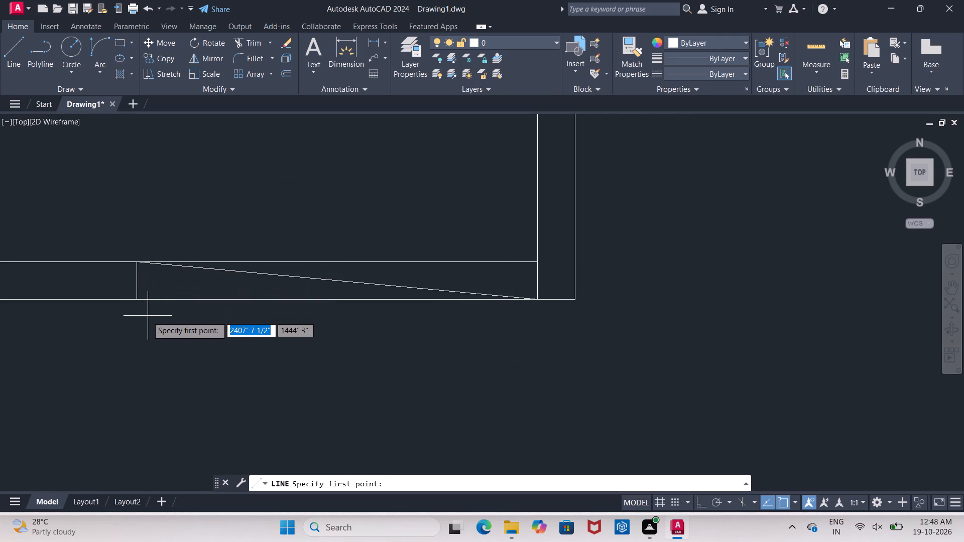
{"action": "left_click", "coordinate": [137, 302]}
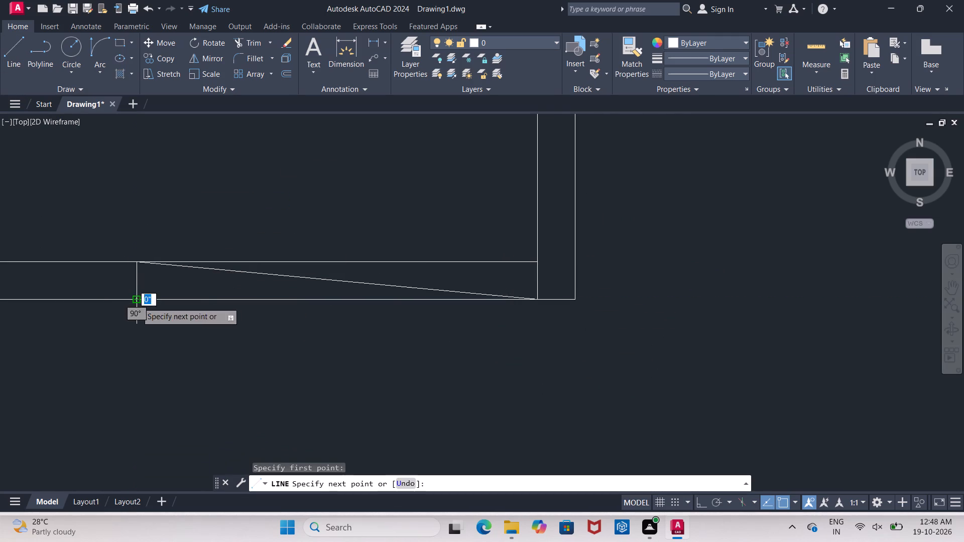
{"action": "left_click", "coordinate": [534, 262]}
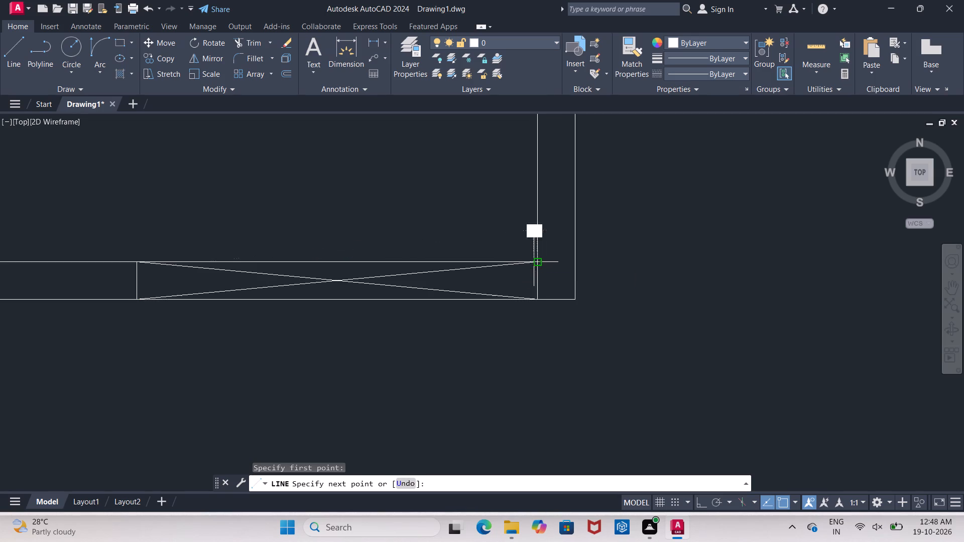
{"action": "key", "text": "Escape"}
Trim the south wall's inner and outer lines between the two jambs of the crossed opening.
{"action": "middle_click_drag", "start_coordinate": [396, 242], "coordinate": [404, 239]}
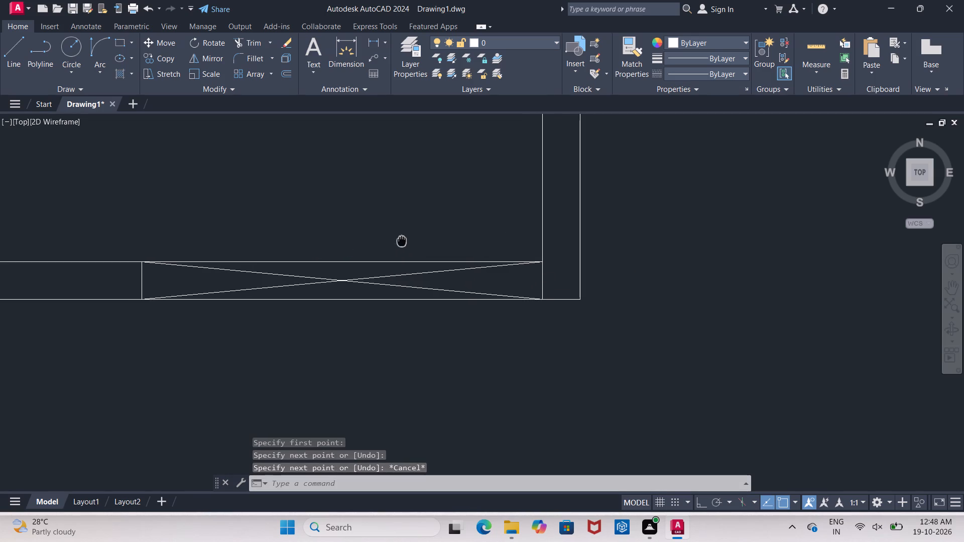
{"action": "middle_click_drag", "start_coordinate": [404, 239], "coordinate": [429, 209]}
{"action": "type", "text": "TR"}
{"action": "key", "text": "space"}
{"action": "key", "text": "space"}
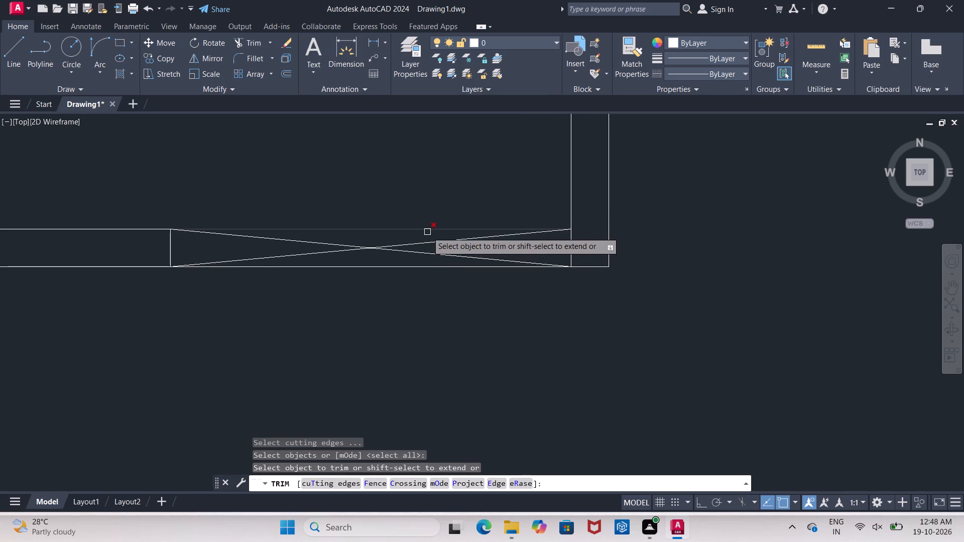
{"action": "left_click", "coordinate": [427, 232]}
{"action": "left_click", "coordinate": [410, 270]}
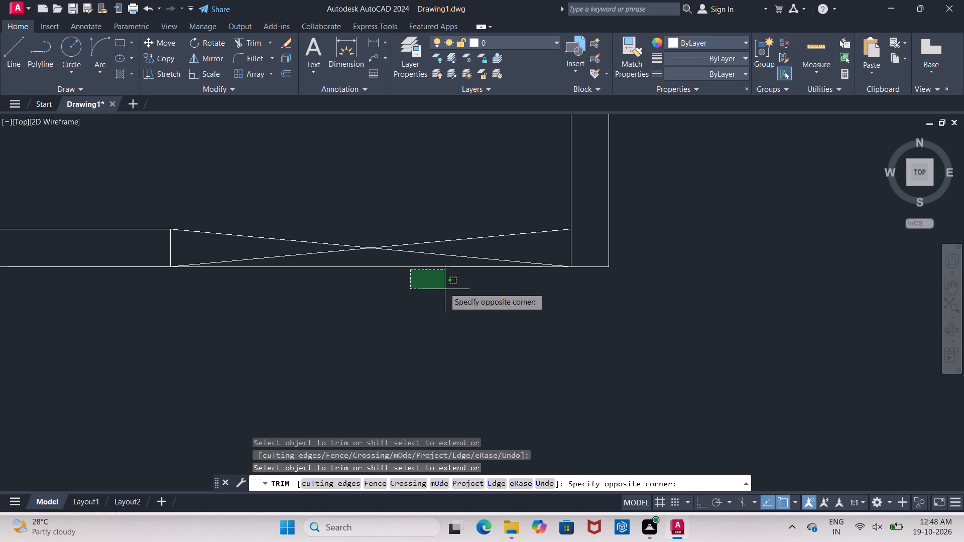
{"action": "left_click", "coordinate": [431, 270]}
{"action": "left_click", "coordinate": [426, 267]}
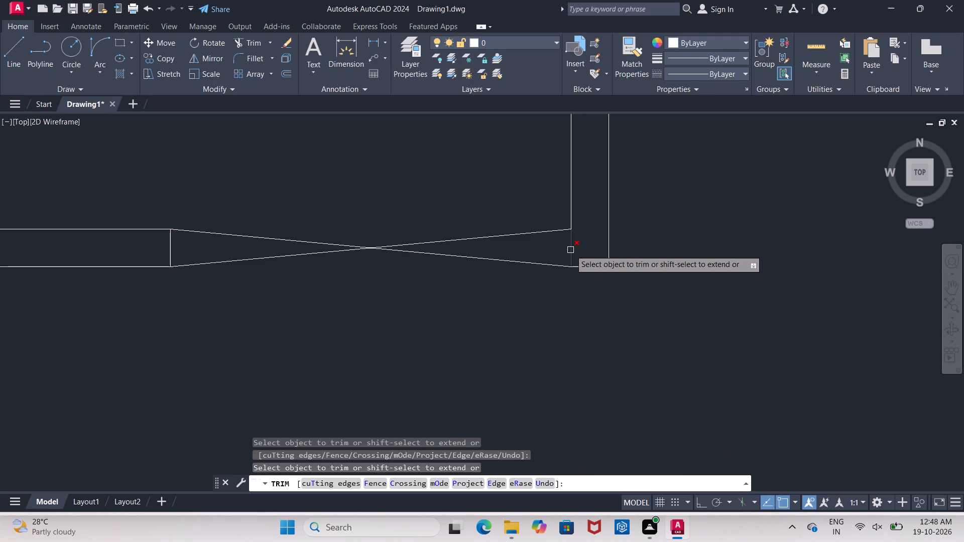
Trim the surplus line pieces at the central wall junction beside the north-east room's door jamb.
{"action": "scroll", "coordinate": [355, 402], "scroll_direction": "down", "scroll_amount": 3}
{"action": "middle_click_drag", "start_coordinate": [422, 375], "coordinate": [461, 350]}
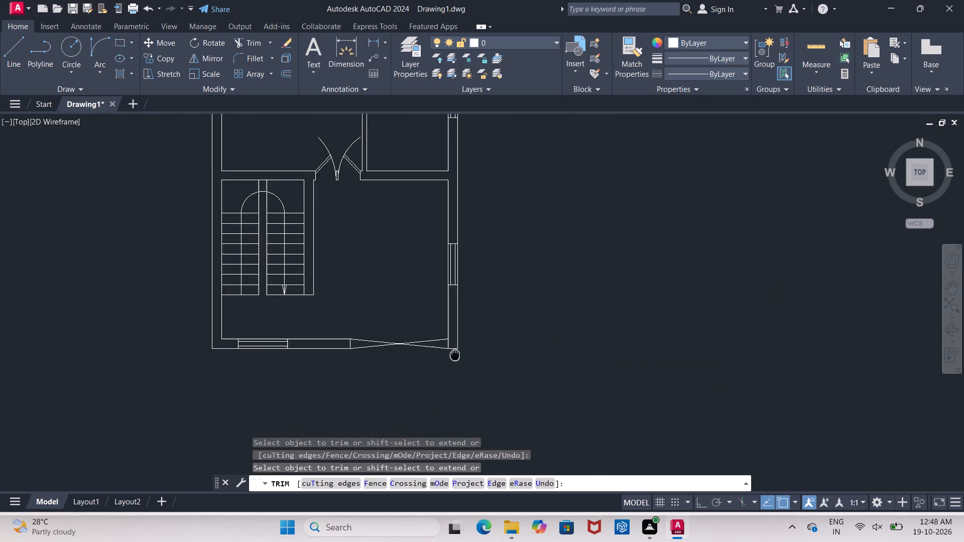
{"action": "middle_click_drag", "start_coordinate": [461, 350], "coordinate": [484, 323]}
{"action": "scroll", "coordinate": [374, 349], "scroll_direction": "down", "scroll_amount": 2}
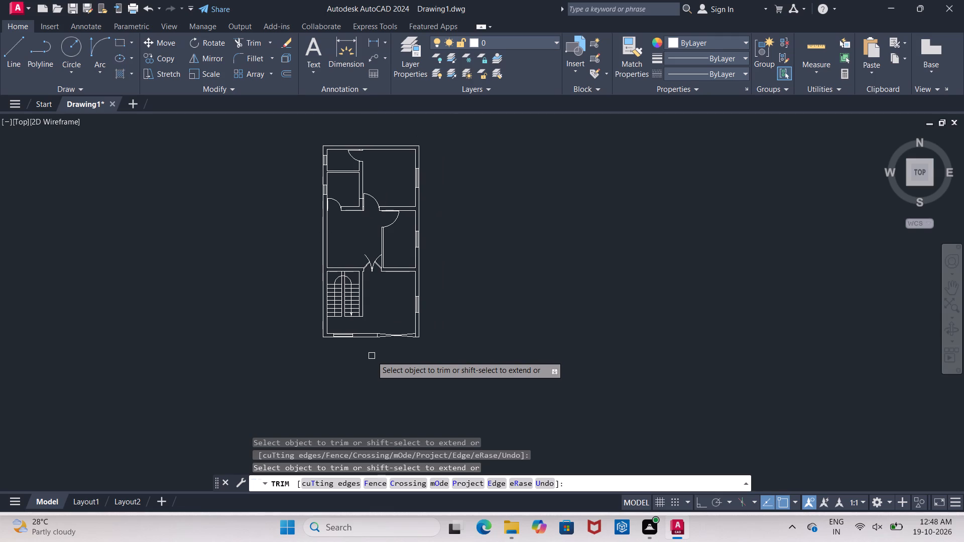
{"action": "middle_click_drag", "start_coordinate": [368, 358], "coordinate": [369, 383]}
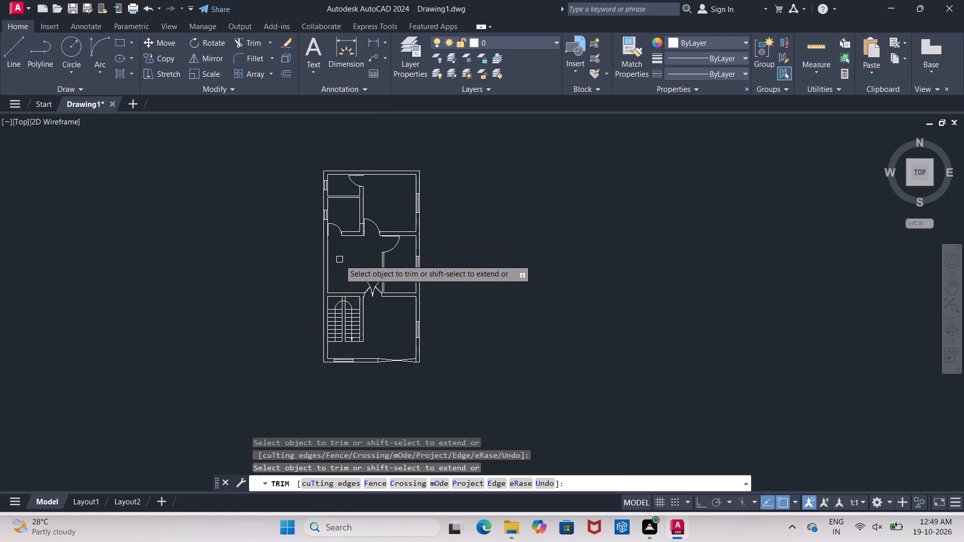
{"action": "scroll", "coordinate": [355, 229], "scroll_direction": "up", "scroll_amount": 6}
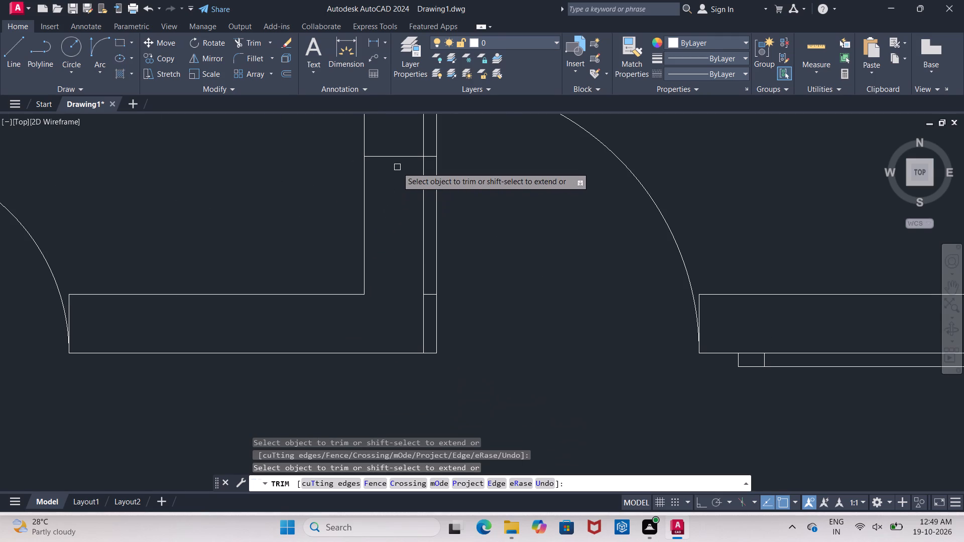
{"action": "key", "text": "Escape"}
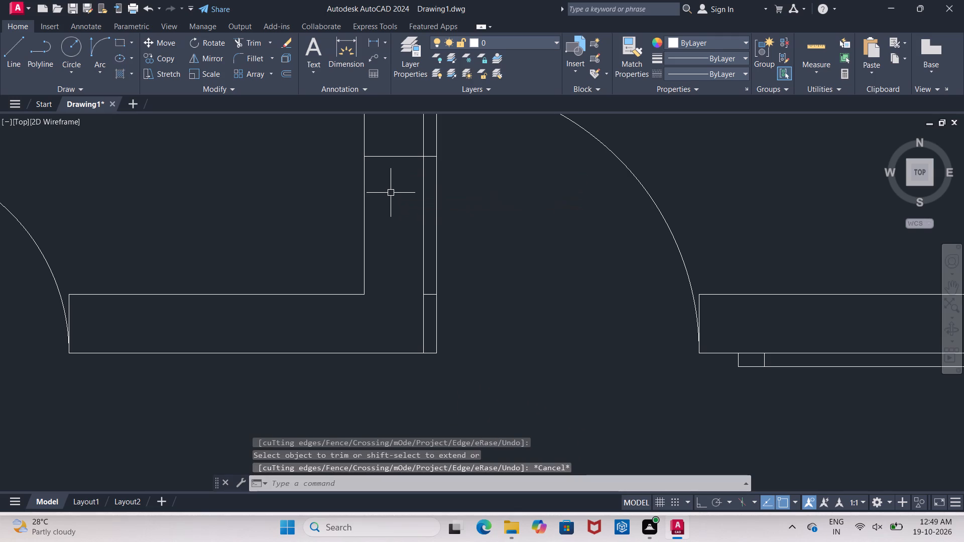
{"action": "key", "text": "t"}
{"action": "type", "text": "R"}
{"action": "key", "text": "space"}
{"action": "key", "text": "space"}
{"action": "scroll", "coordinate": [391, 192], "scroll_direction": "down", "scroll_amount": 3}
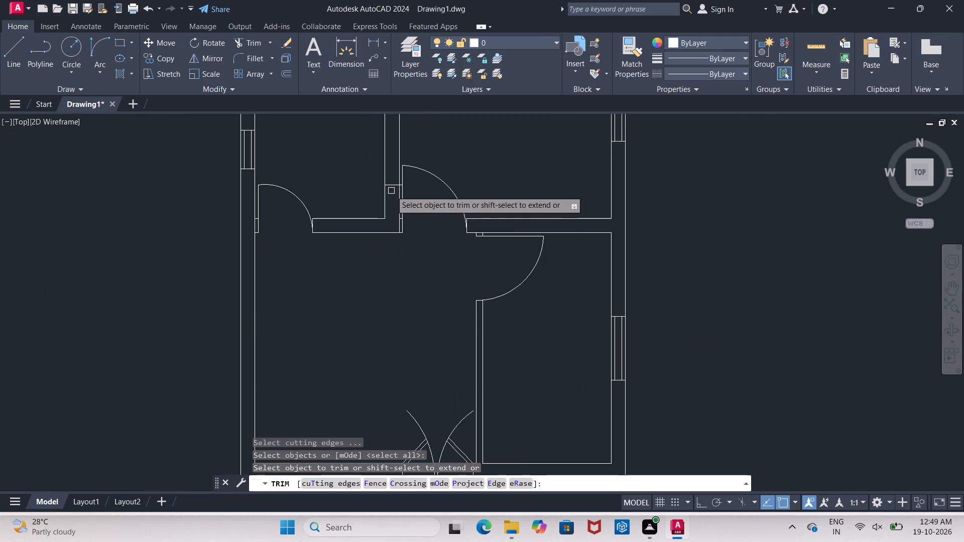
{"action": "scroll", "coordinate": [391, 190], "scroll_direction": "up", "scroll_amount": 3}
{"action": "left_click", "coordinate": [424, 173]}
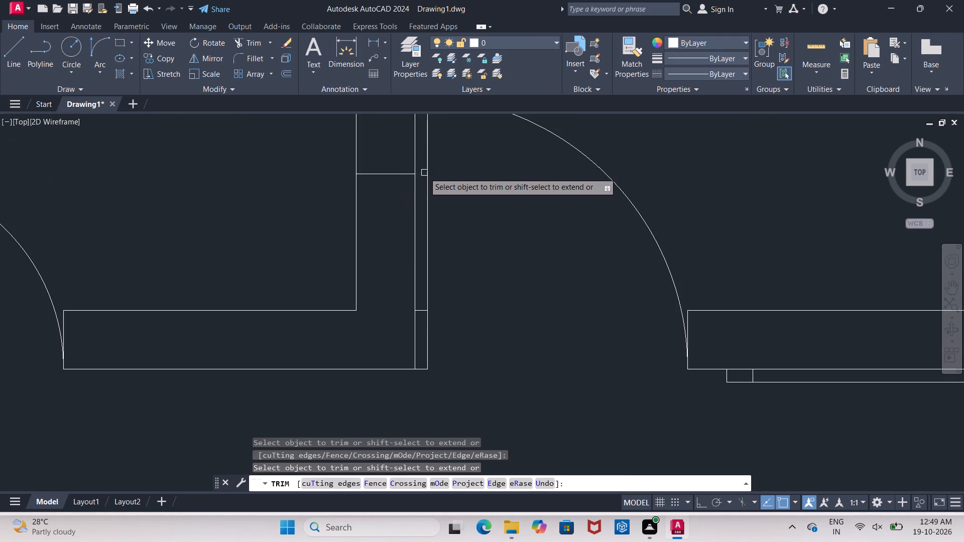
{"action": "left_click", "coordinate": [412, 344]}
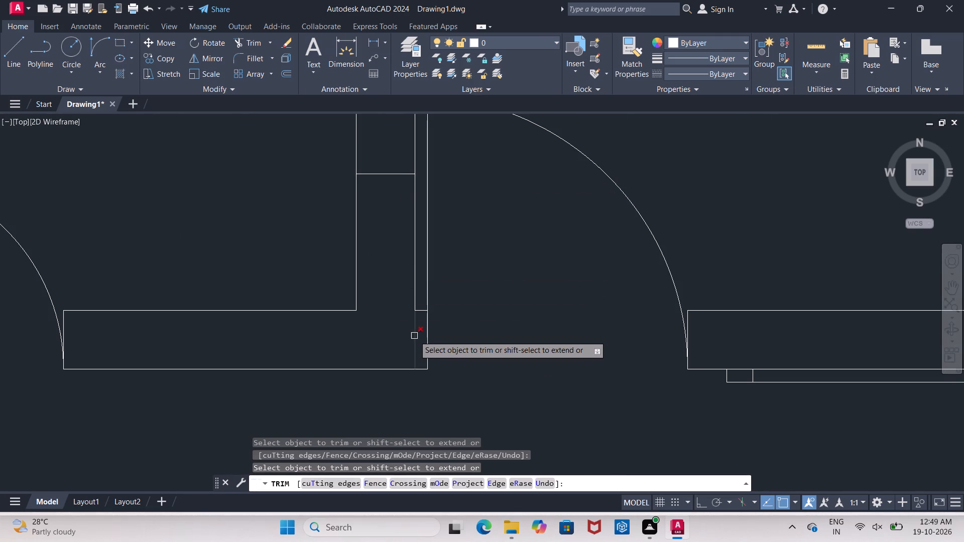
{"action": "left_click", "coordinate": [414, 336]}
Trim the wall lines crossing the jamb stubs of the middle east room's door, the west room's door and the north-west room's door.
{"action": "scroll", "coordinate": [675, 398], "scroll_direction": "up", "scroll_amount": 1}
{"action": "middle_click_drag", "start_coordinate": [675, 398], "coordinate": [496, 370]}
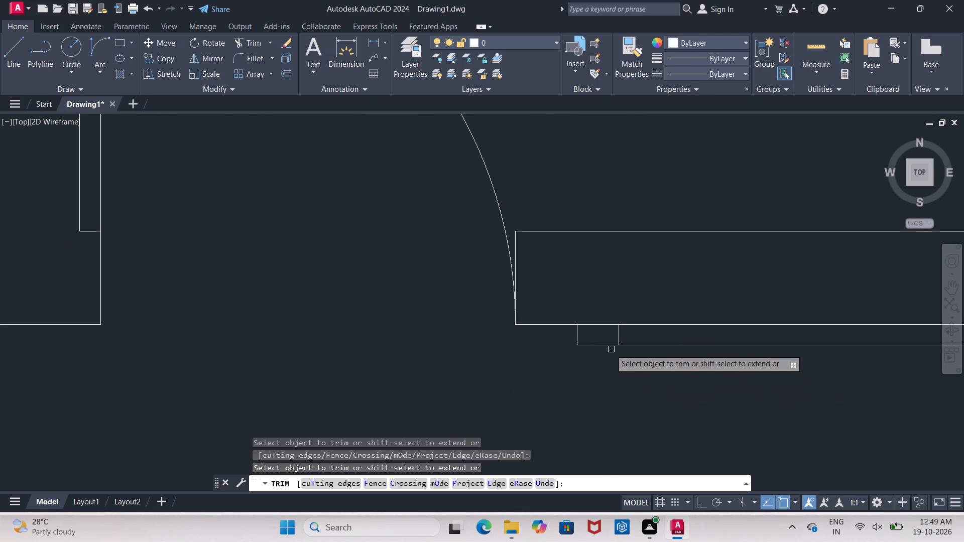
{"action": "scroll", "coordinate": [660, 353], "scroll_direction": "down", "scroll_amount": 3}
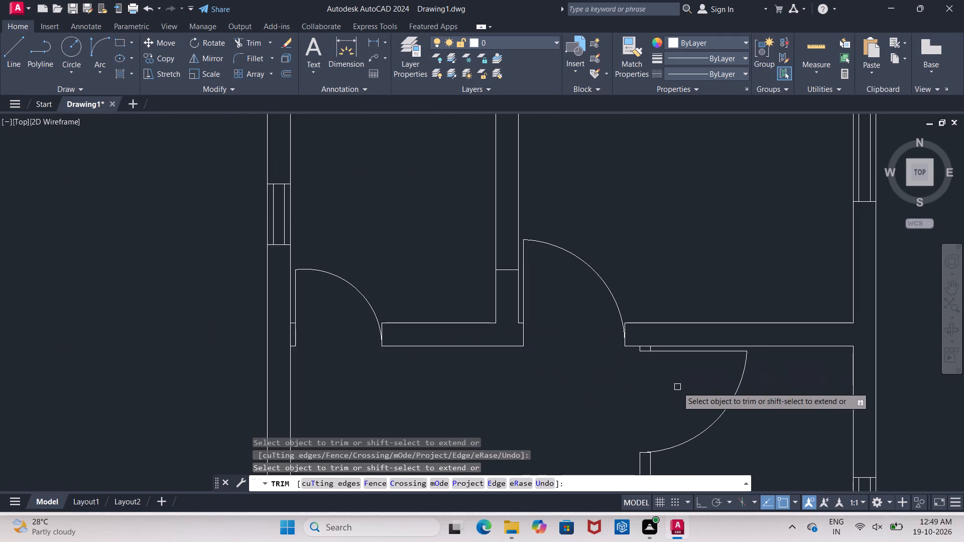
{"action": "scroll", "coordinate": [666, 371], "scroll_direction": "up", "scroll_amount": 3}
{"action": "left_click", "coordinate": [584, 276]}
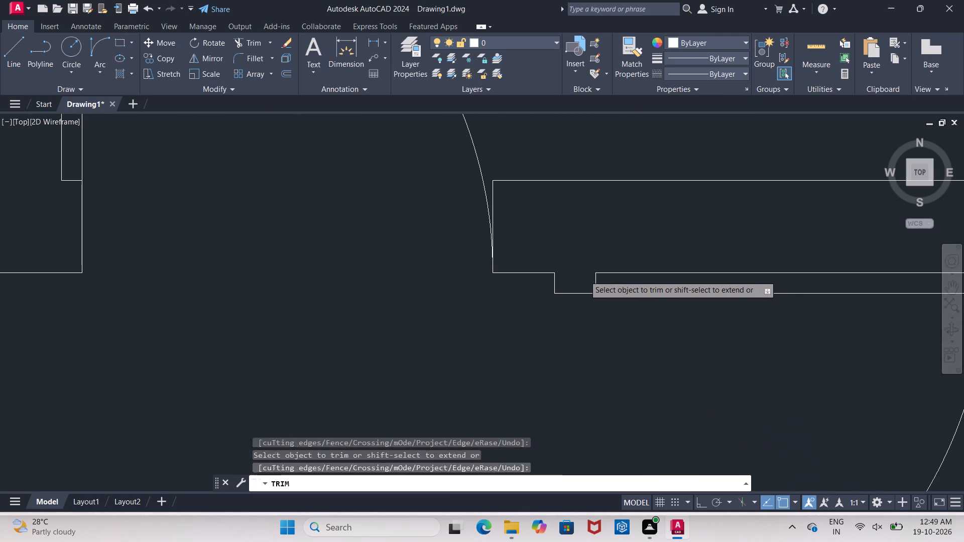
{"action": "scroll", "coordinate": [584, 277], "scroll_direction": "down", "scroll_amount": 4}
{"action": "scroll", "coordinate": [517, 356], "scroll_direction": "down", "scroll_amount": 1}
{"action": "scroll", "coordinate": [425, 305], "scroll_direction": "up", "scroll_amount": 6}
{"action": "scroll", "coordinate": [380, 278], "scroll_direction": "down", "scroll_amount": 1}
{"action": "left_click", "coordinate": [330, 265]}
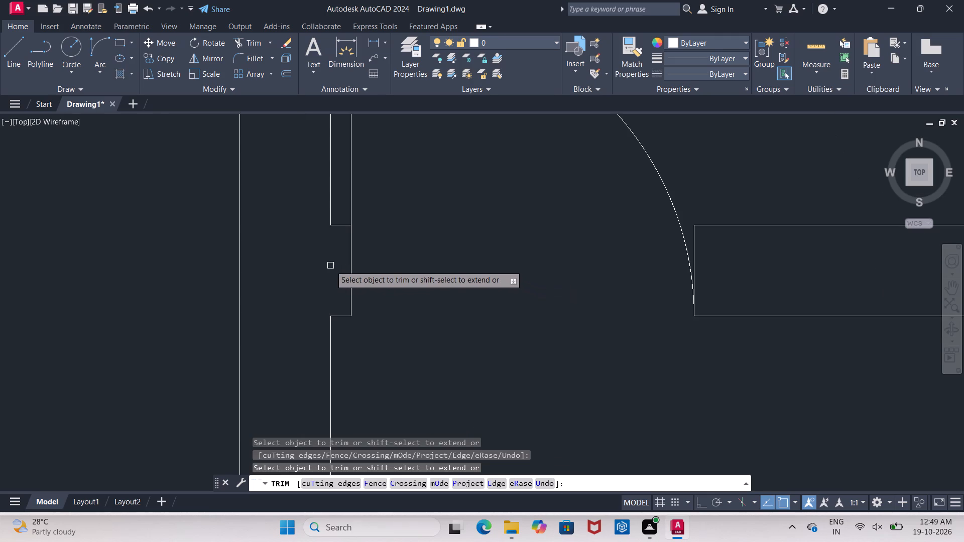
{"action": "scroll", "coordinate": [385, 281], "scroll_direction": "down", "scroll_amount": 5}
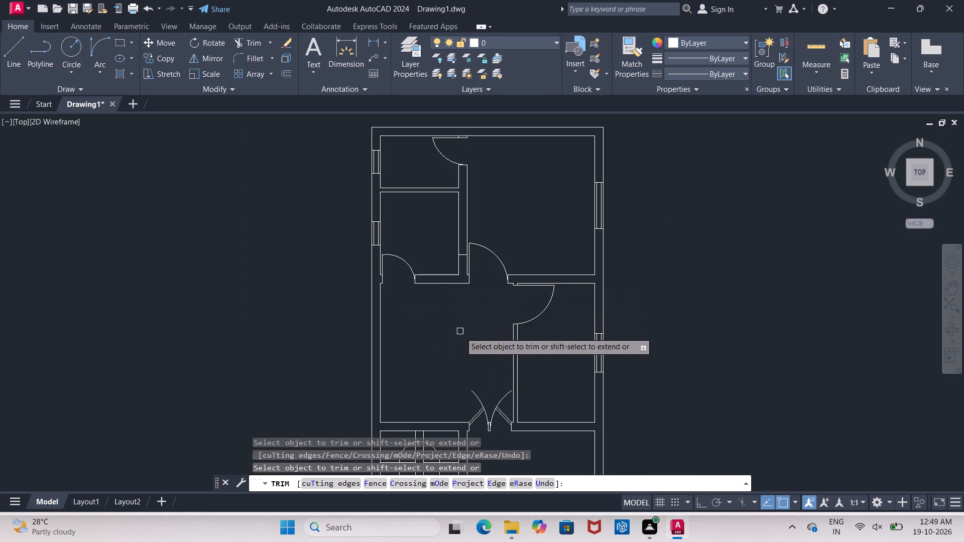
{"action": "scroll", "coordinate": [461, 132], "scroll_direction": "up", "scroll_amount": 3}
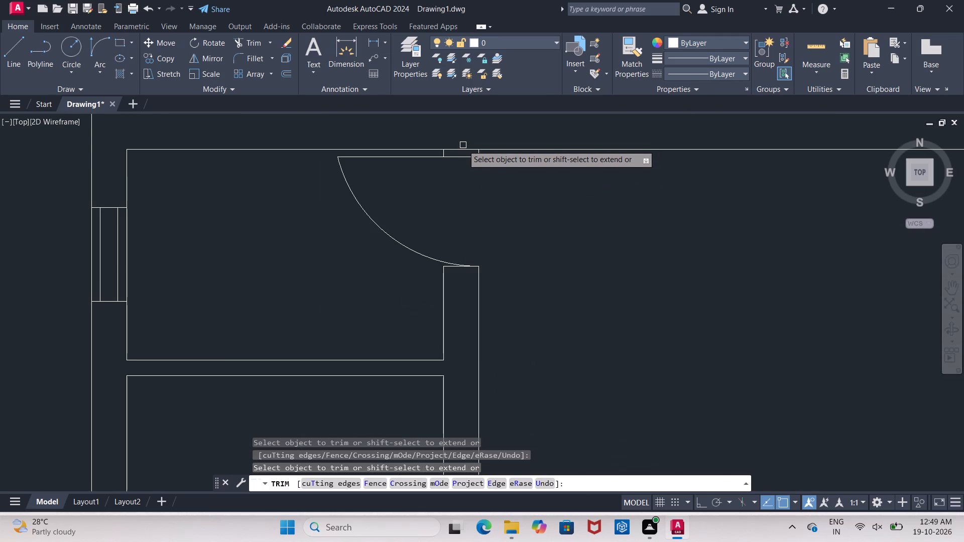
{"action": "left_click", "coordinate": [463, 149]}
{"action": "scroll", "coordinate": [463, 150], "scroll_direction": "down", "scroll_amount": 3}
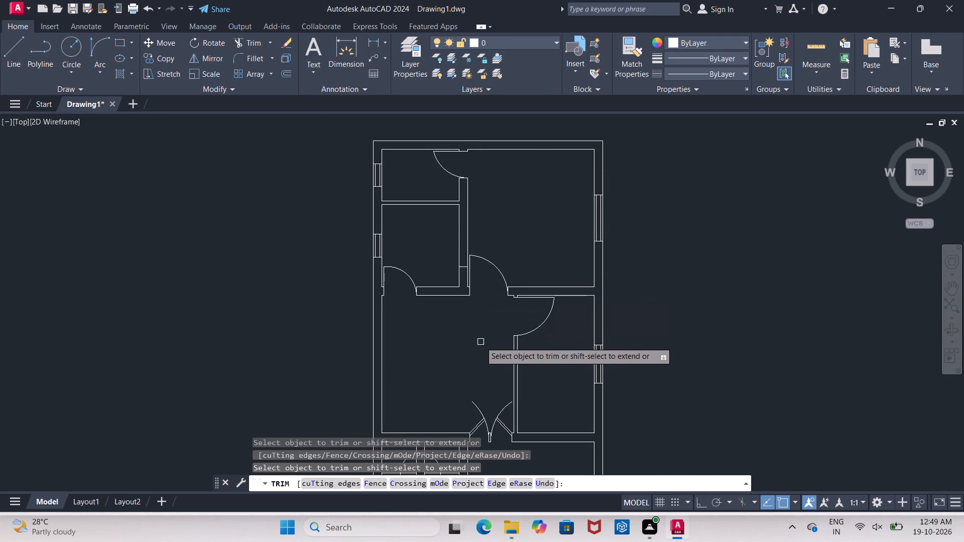
Look over the whole floor plan for wall and door-jamb lines left to trim, and end the Trim command.
{"action": "middle_click_drag", "start_coordinate": [522, 313], "coordinate": [521, 227]}
{"action": "scroll", "coordinate": [521, 228], "scroll_direction": "down", "scroll_amount": 1}
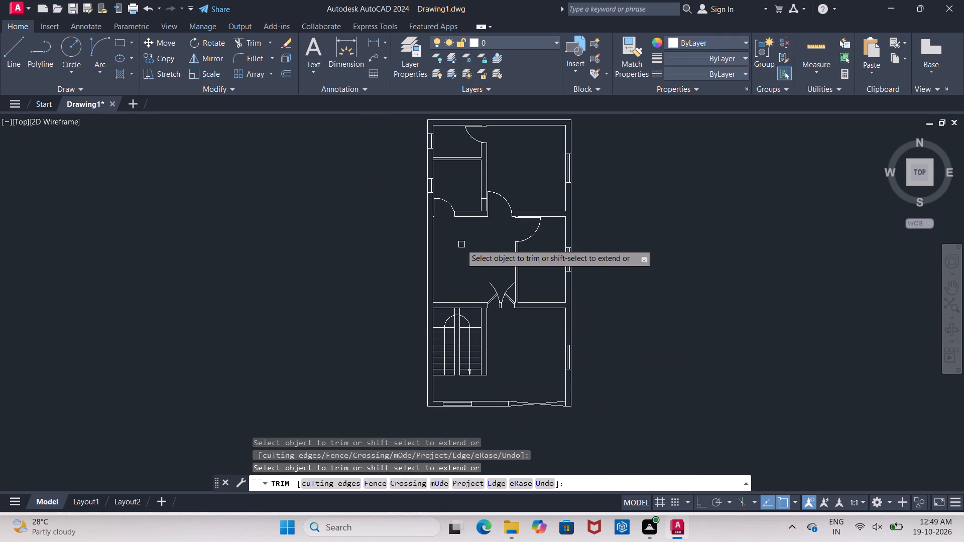
{"action": "middle_click_drag", "start_coordinate": [456, 240], "coordinate": [458, 277]}
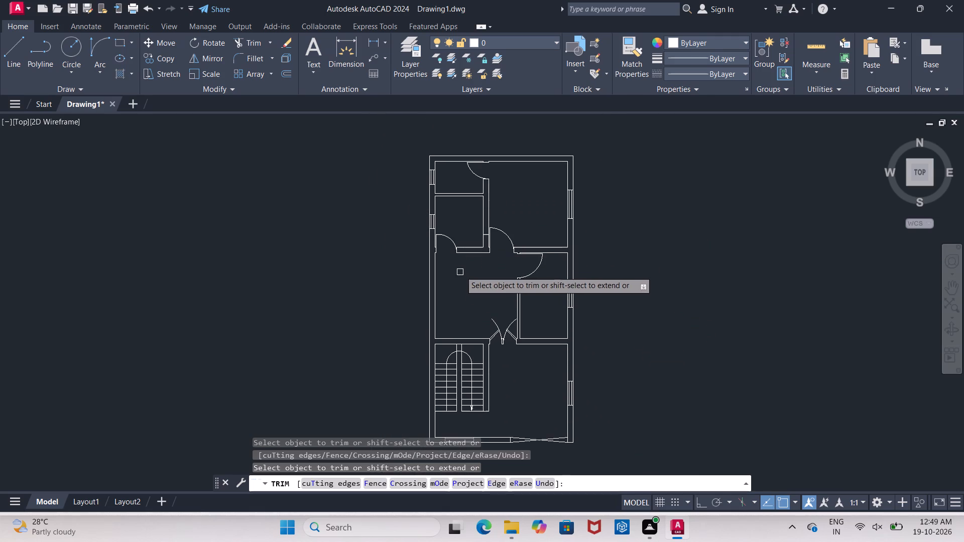
{"action": "scroll", "coordinate": [463, 266], "scroll_direction": "up", "scroll_amount": 3}
{"action": "middle_click_drag", "start_coordinate": [476, 268], "coordinate": [467, 317]}
{"action": "scroll", "coordinate": [467, 317], "scroll_direction": "down", "scroll_amount": 3}
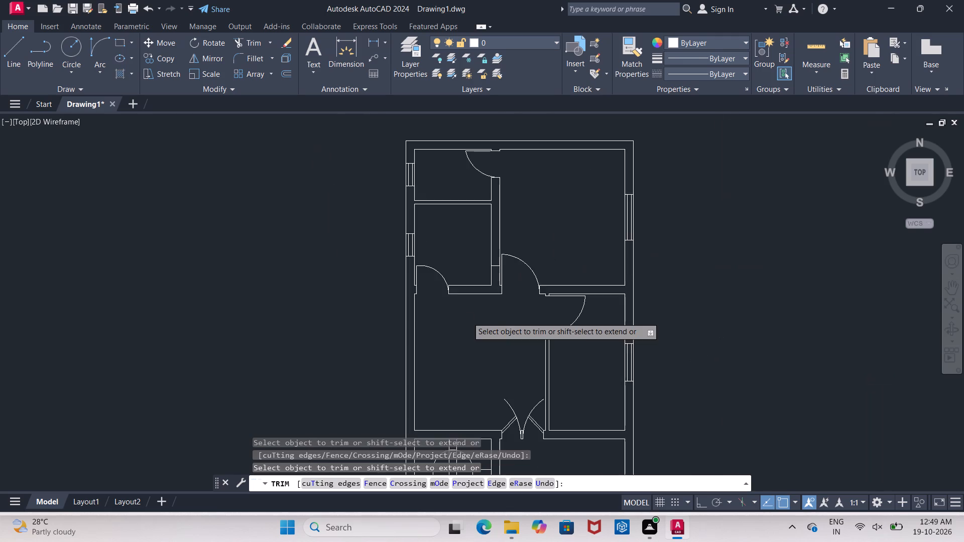
{"action": "middle_click_drag", "start_coordinate": [467, 317], "coordinate": [459, 261]}
{"action": "key", "text": "Escape"}
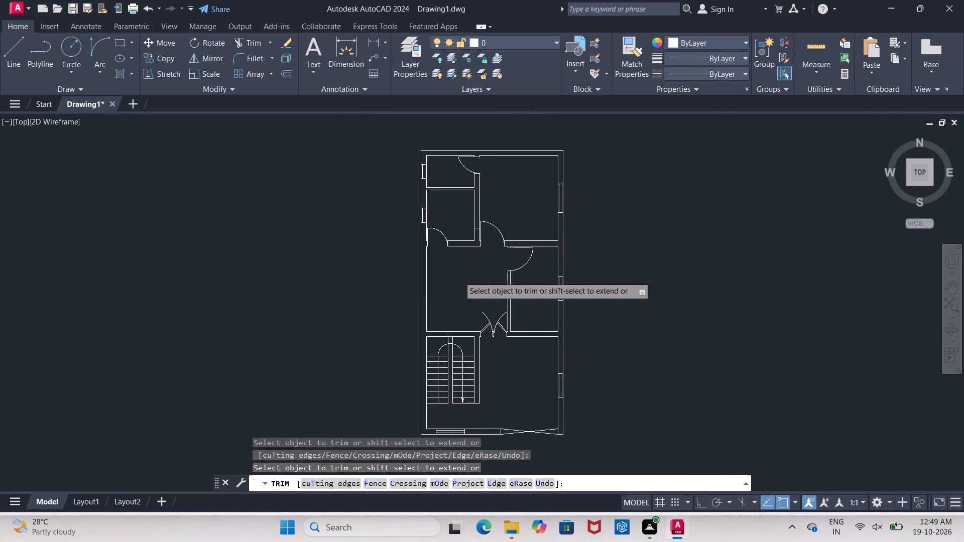
Insert the Bed - Queen block from DesignCenter's Home - Space Planner.dwg in the empty area west of the floor plan.
{"action": "type", "text": "DC"}
{"action": "key", "text": "space"}
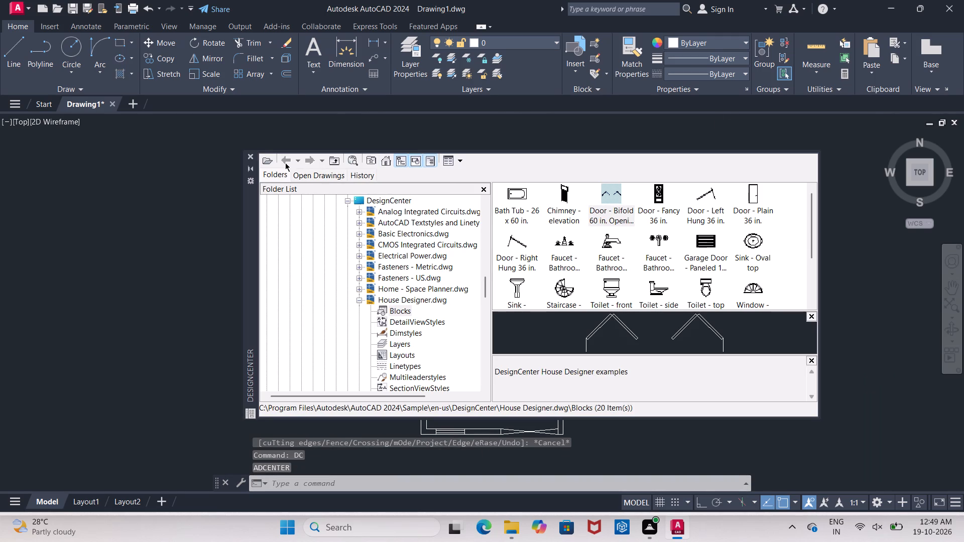
{"action": "double_click", "coordinate": [389, 200]}
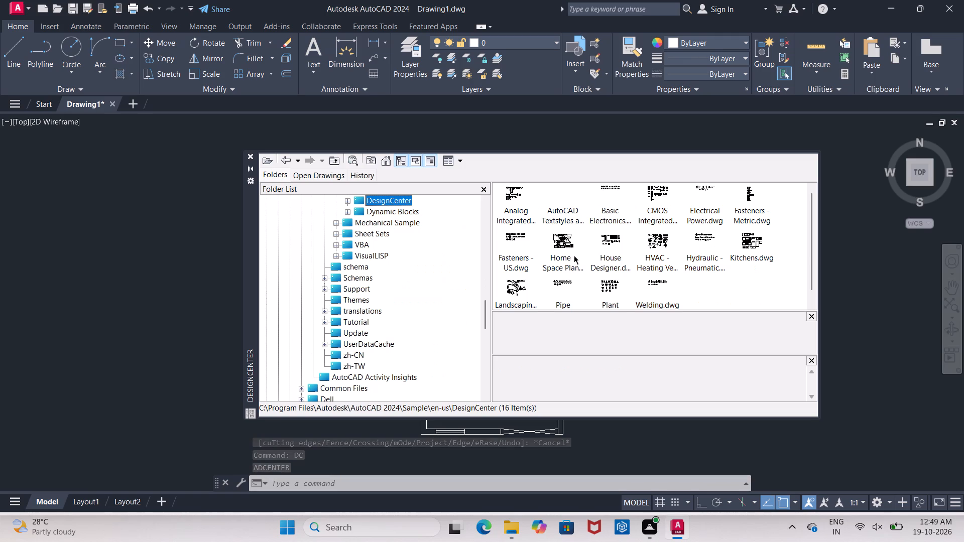
{"action": "double_click", "coordinate": [570, 248]}
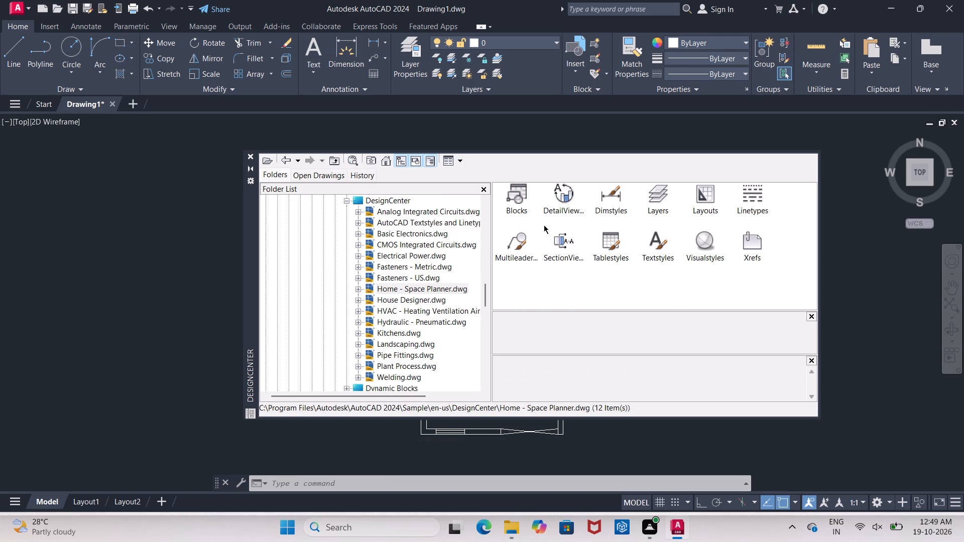
{"action": "double_click", "coordinate": [517, 195]}
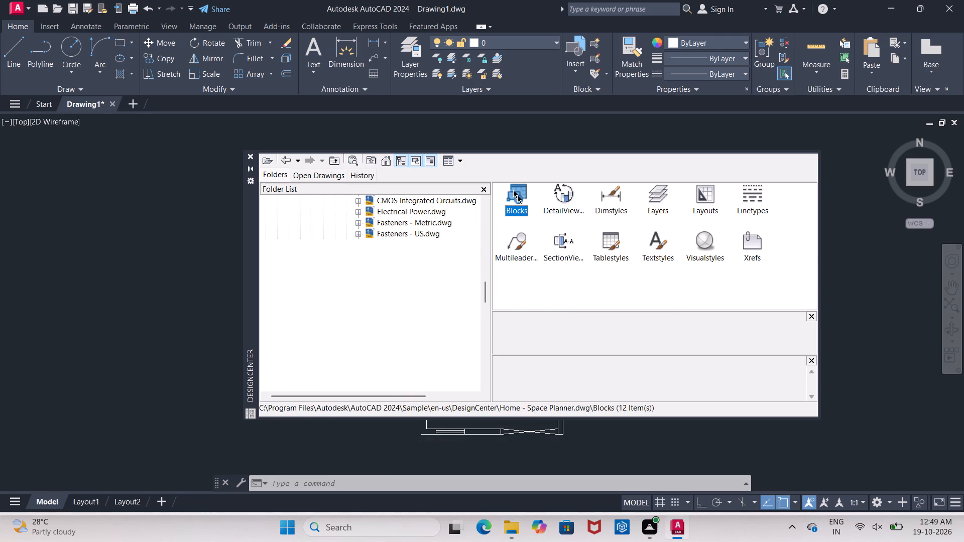
{"action": "left_click_drag", "start_coordinate": [517, 202], "coordinate": [337, 261]}
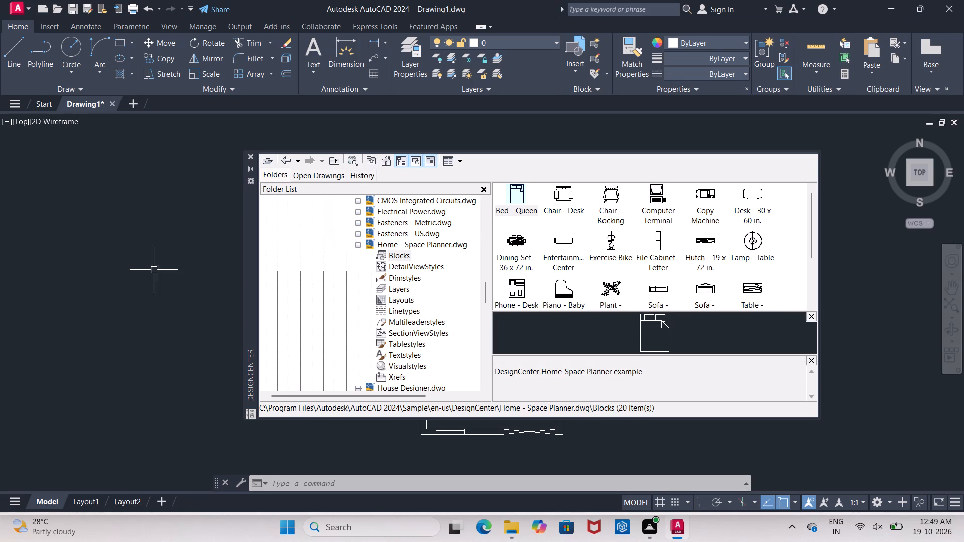
{"action": "left_click_drag", "start_coordinate": [518, 196], "coordinate": [513, 207]}
{"action": "left_click_drag", "start_coordinate": [513, 207], "coordinate": [116, 271]}
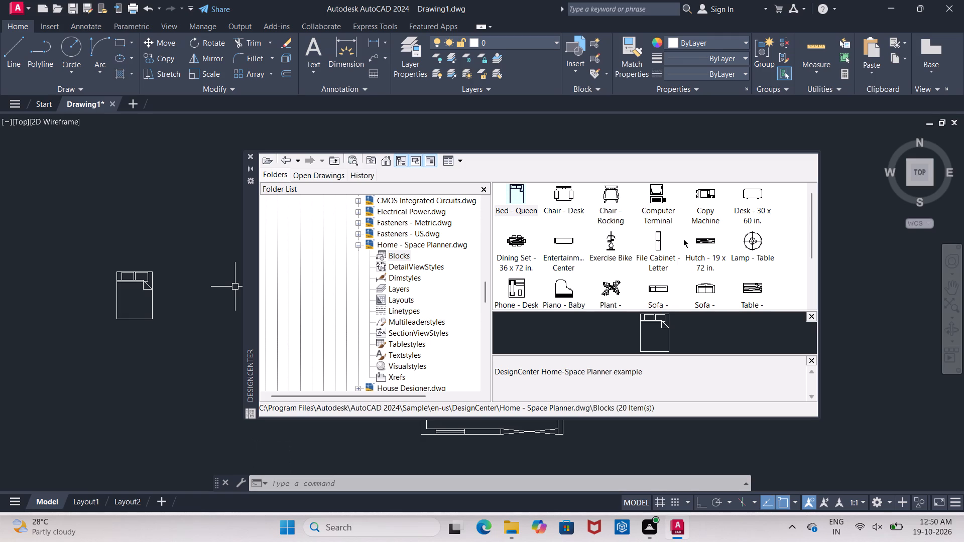
Insert the Lamp - Table block from Home - Space Planner.dwg to the south-west of the queen bed.
{"action": "scroll", "coordinate": [683, 239], "scroll_direction": "down", "scroll_amount": 1}
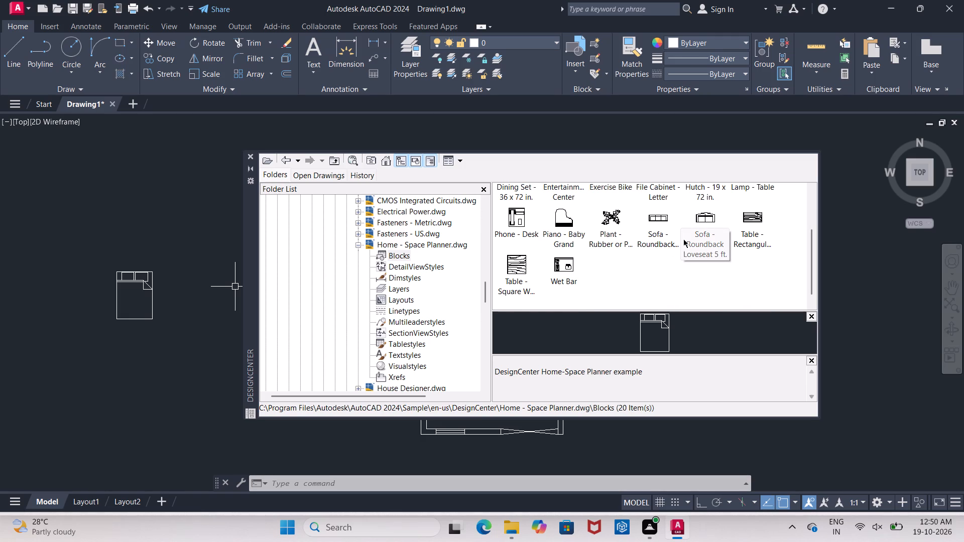
{"action": "scroll", "coordinate": [683, 239], "scroll_direction": "up", "scroll_amount": 1}
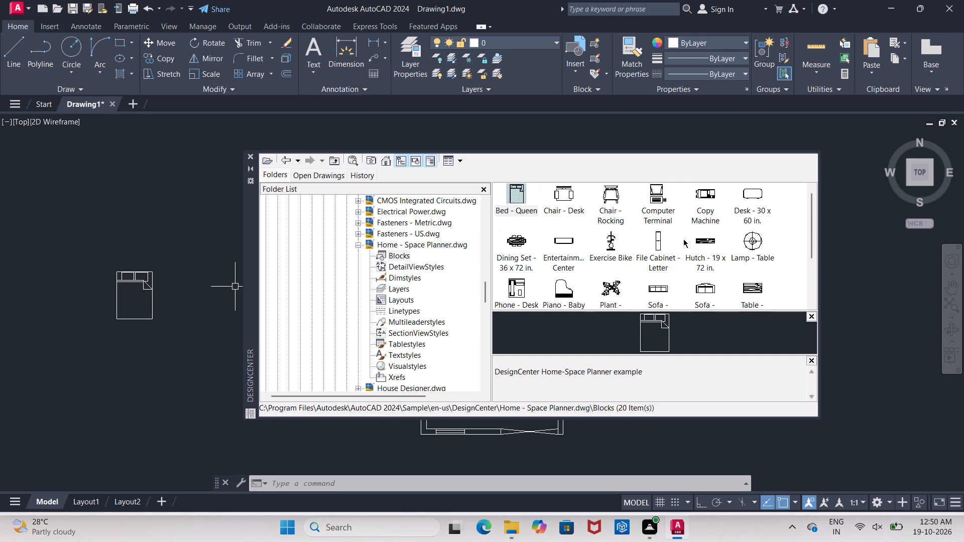
{"action": "scroll", "coordinate": [682, 239], "scroll_direction": "down", "scroll_amount": 1}
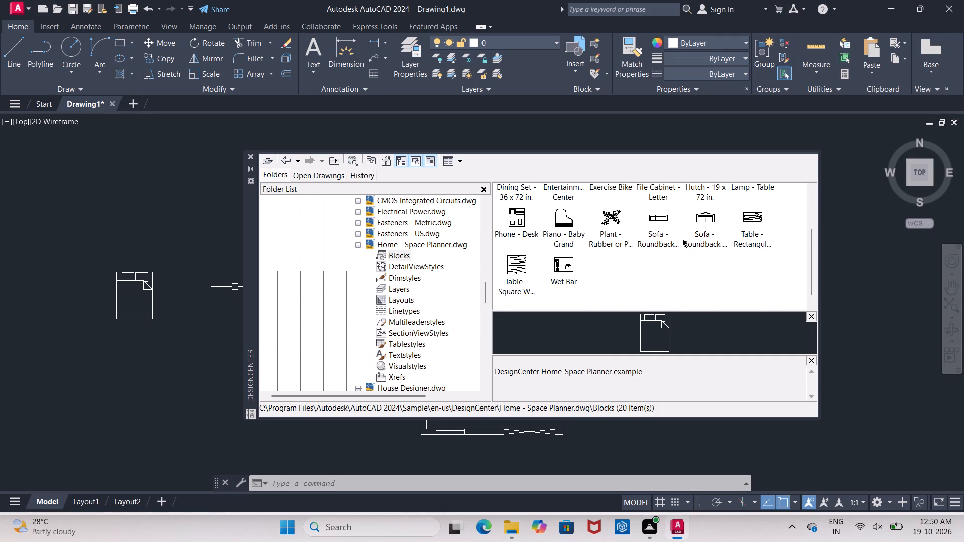
{"action": "scroll", "coordinate": [682, 239], "scroll_direction": "up", "scroll_amount": 1}
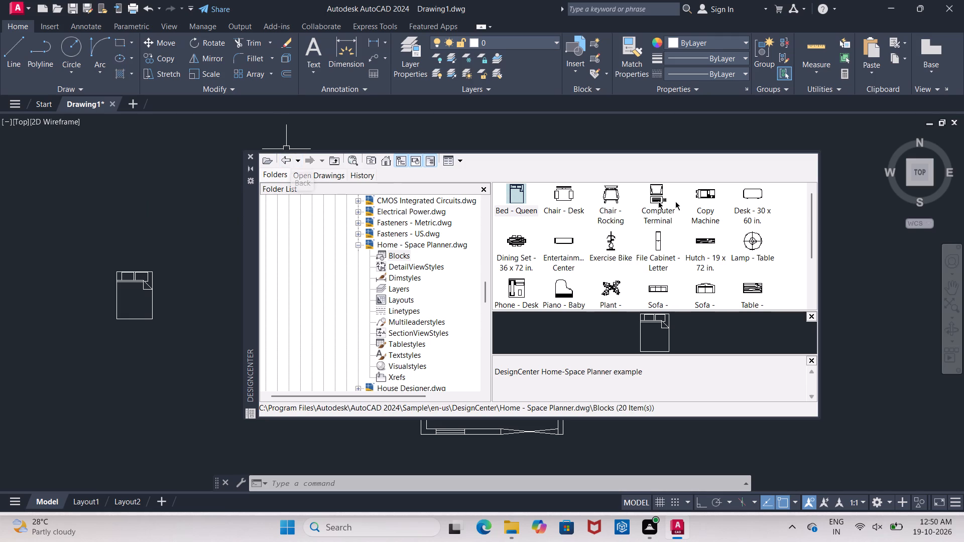
{"action": "left_click_drag", "start_coordinate": [753, 239], "coordinate": [136, 334]}
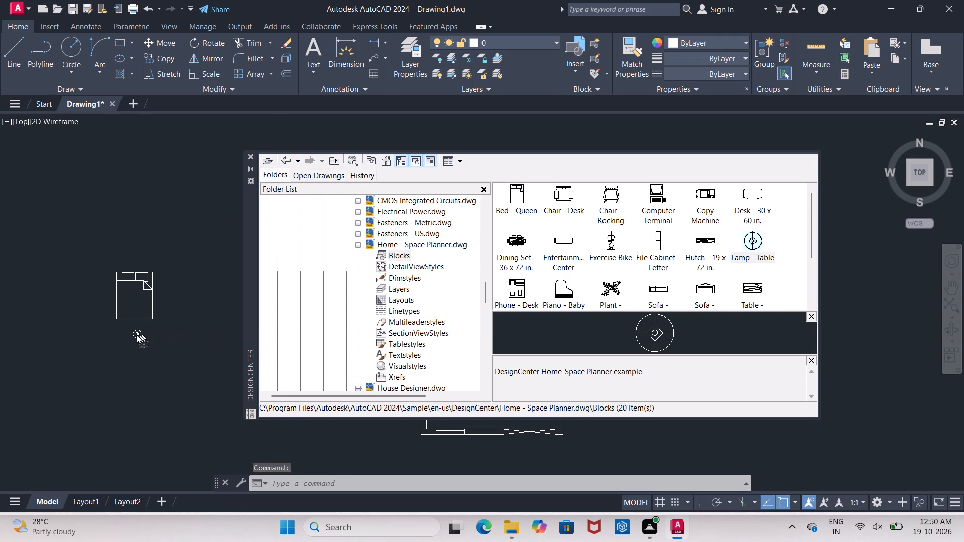
{"action": "left_click_drag", "start_coordinate": [136, 334], "coordinate": [76, 334]}
{"action": "left_click_drag", "start_coordinate": [70, 318], "coordinate": [77, 303]}
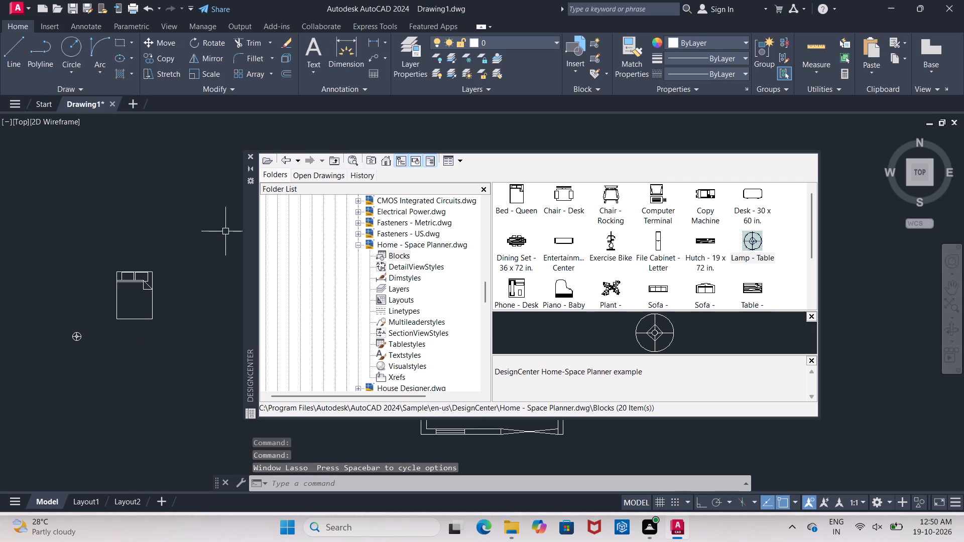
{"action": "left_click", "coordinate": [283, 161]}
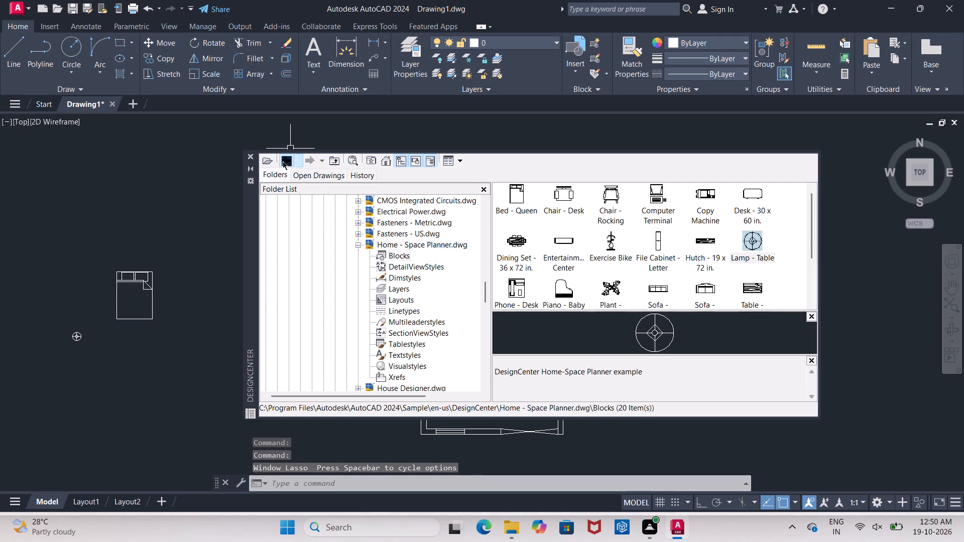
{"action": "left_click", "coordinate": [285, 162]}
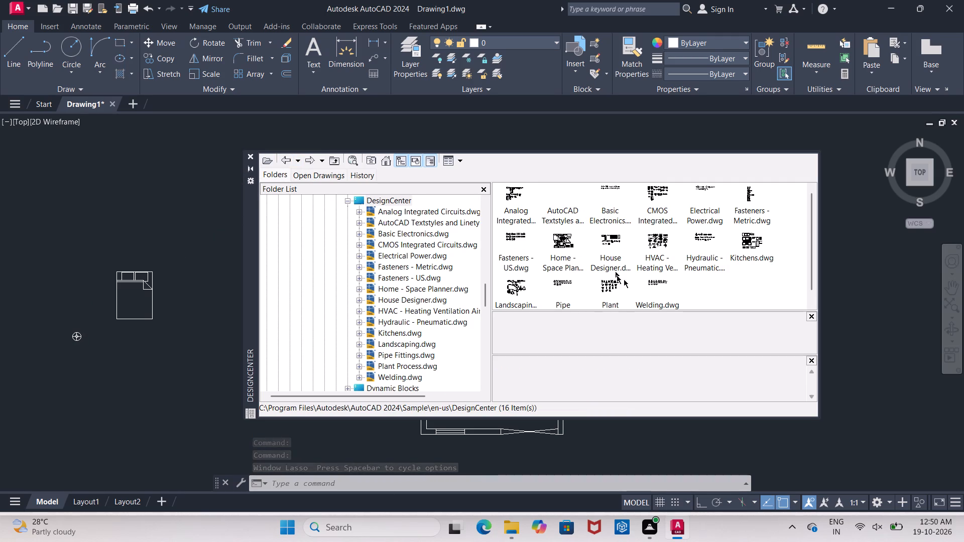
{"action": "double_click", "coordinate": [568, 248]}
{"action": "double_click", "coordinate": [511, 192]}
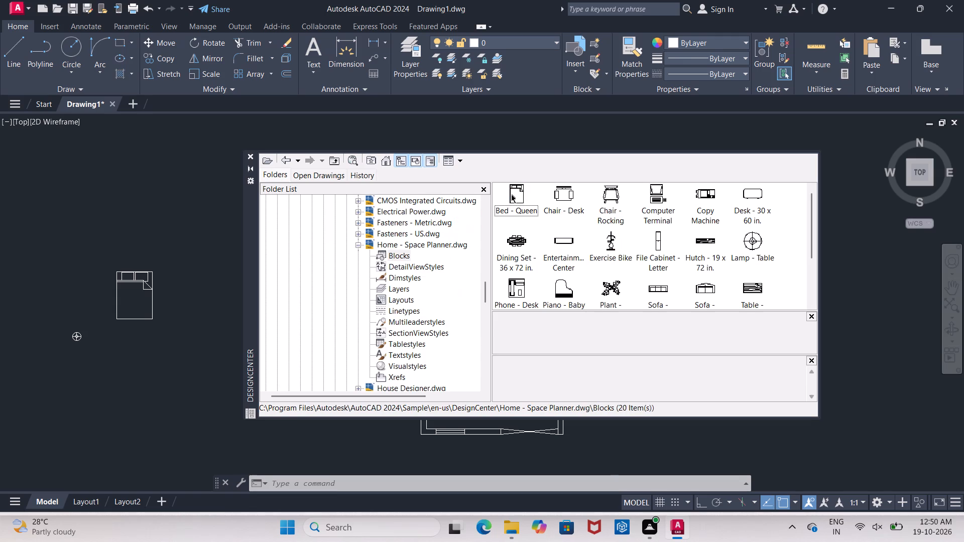
Insert the Toilet - top block from DesignCenter's House Designer.dwg to the north-east of the queen bed.
{"action": "double_click", "coordinate": [282, 157]}
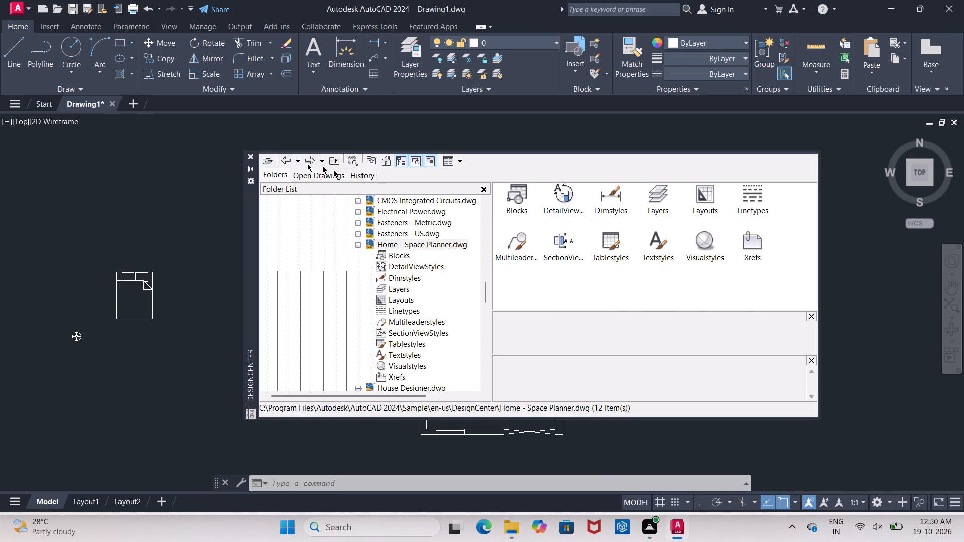
{"action": "left_click", "coordinate": [281, 160]}
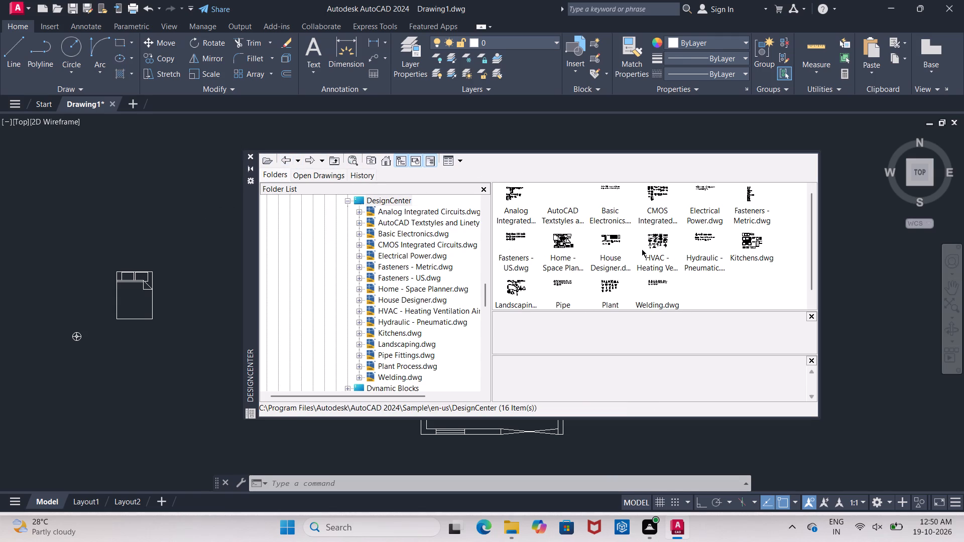
{"action": "double_click", "coordinate": [609, 239]}
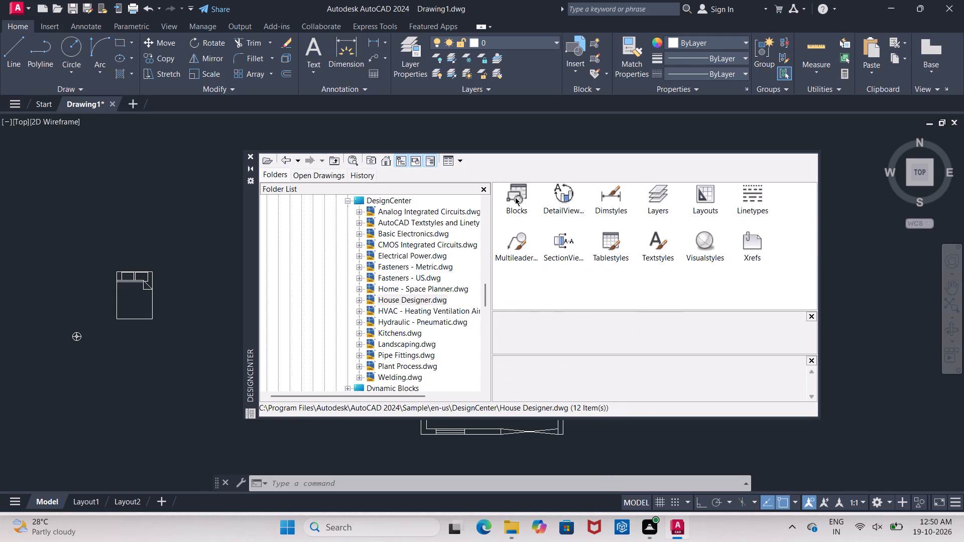
{"action": "double_click", "coordinate": [515, 197]}
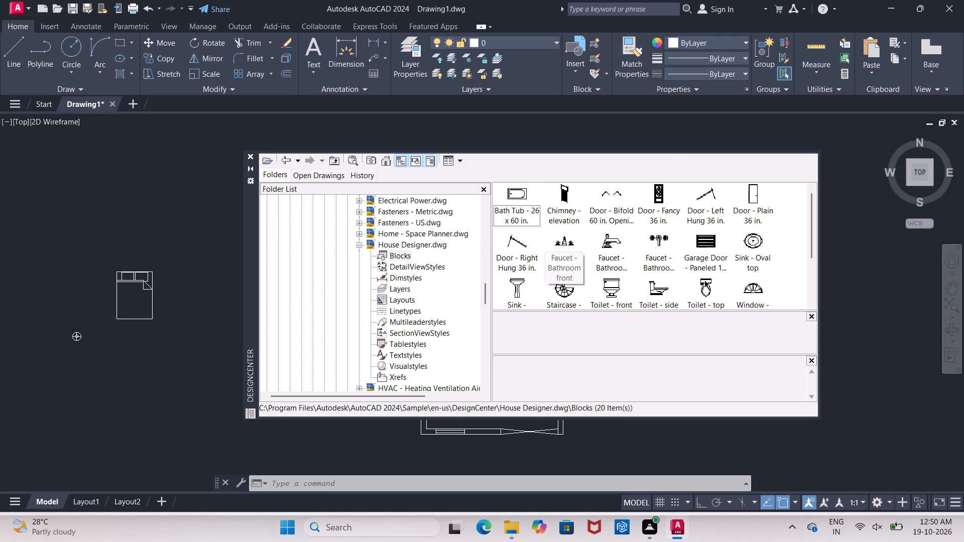
{"action": "left_click_drag", "start_coordinate": [704, 280], "coordinate": [260, 335]}
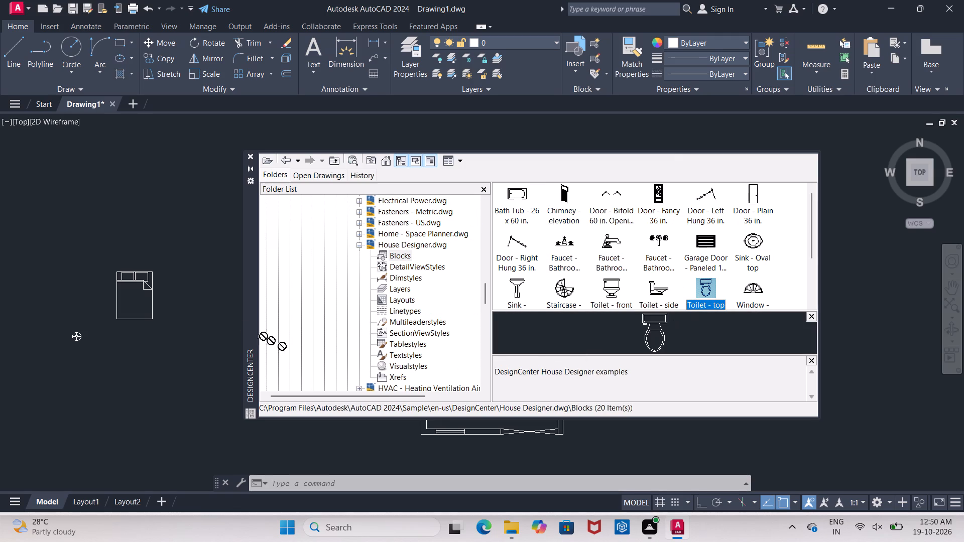
{"action": "left_click_drag", "start_coordinate": [260, 335], "coordinate": [186, 229]}
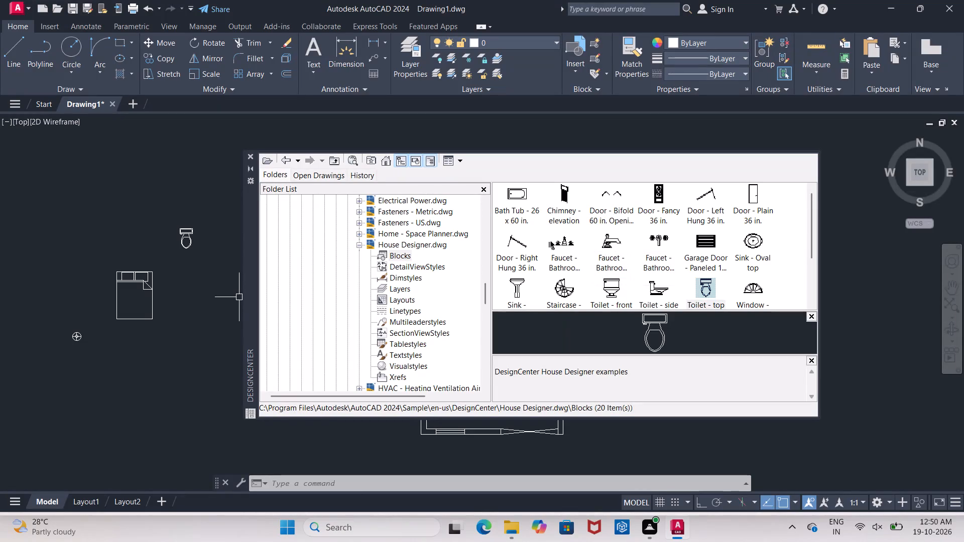
Insert the Faucet - Bathroom front block from House Designer.dwg just north of the toilet.
{"action": "left_click_drag", "start_coordinate": [561, 238], "coordinate": [201, 200]}
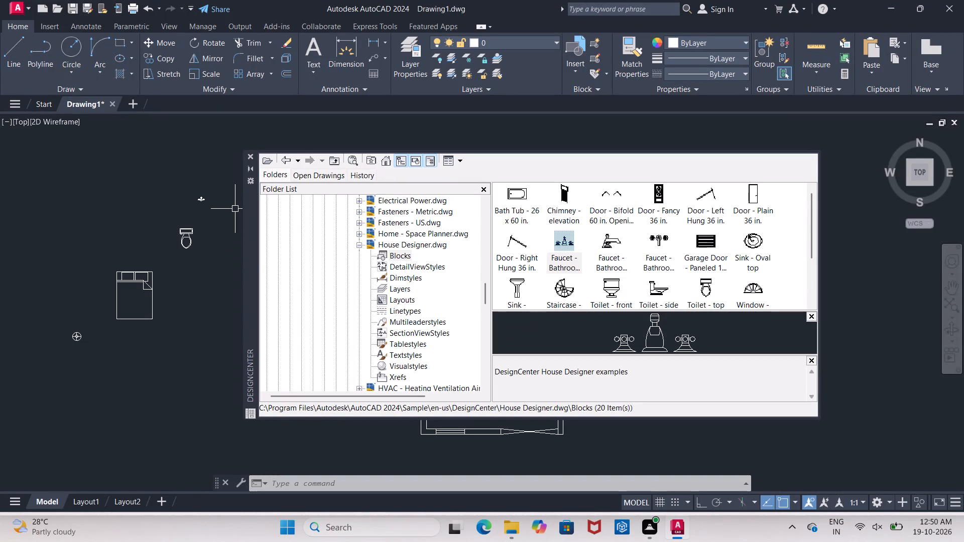
Insert the Range-Oven - 30 in top block from DesignCenter's Kitchens.dwg to the east of the queen bed.
{"action": "scroll", "coordinate": [740, 242], "scroll_direction": "down", "scroll_amount": 1}
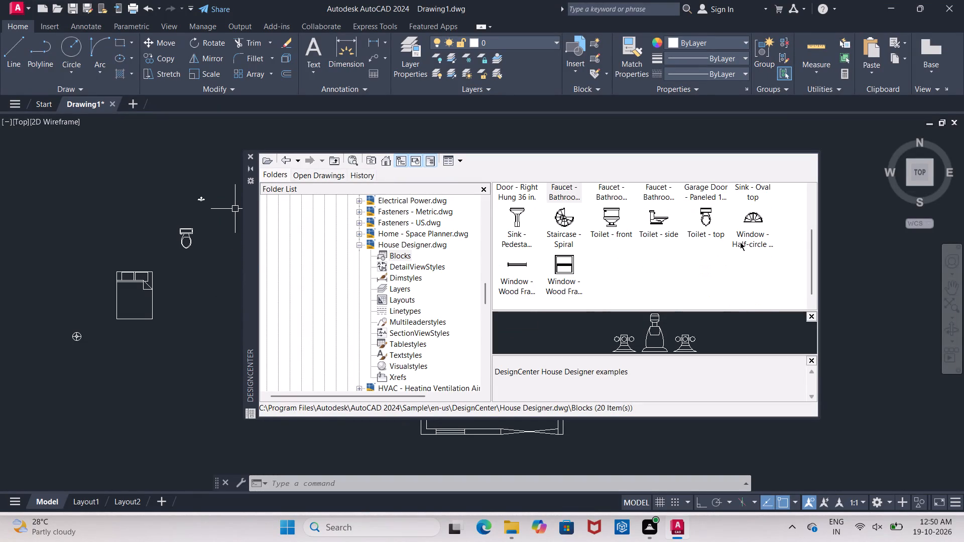
{"action": "scroll", "coordinate": [740, 243], "scroll_direction": "down", "scroll_amount": 1}
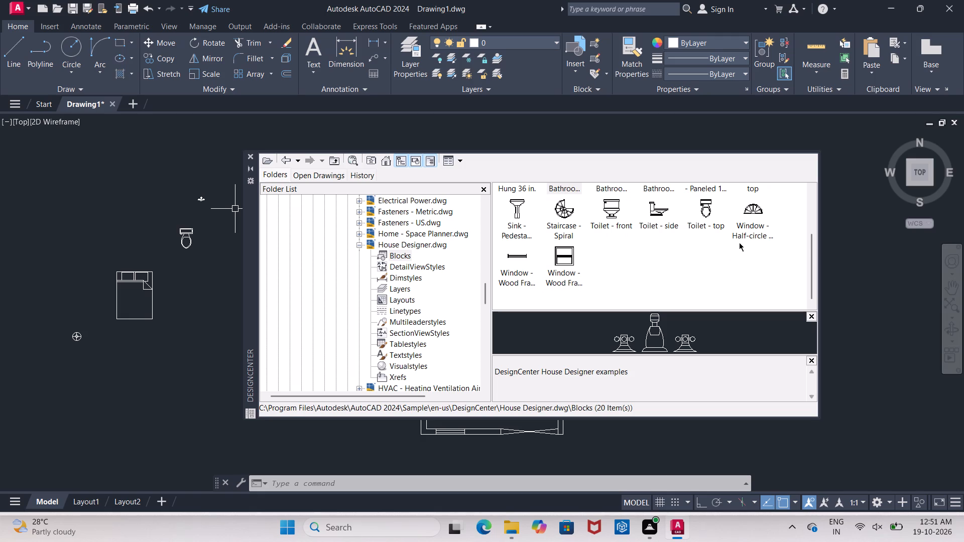
{"action": "scroll", "coordinate": [737, 242], "scroll_direction": "up", "scroll_amount": 1}
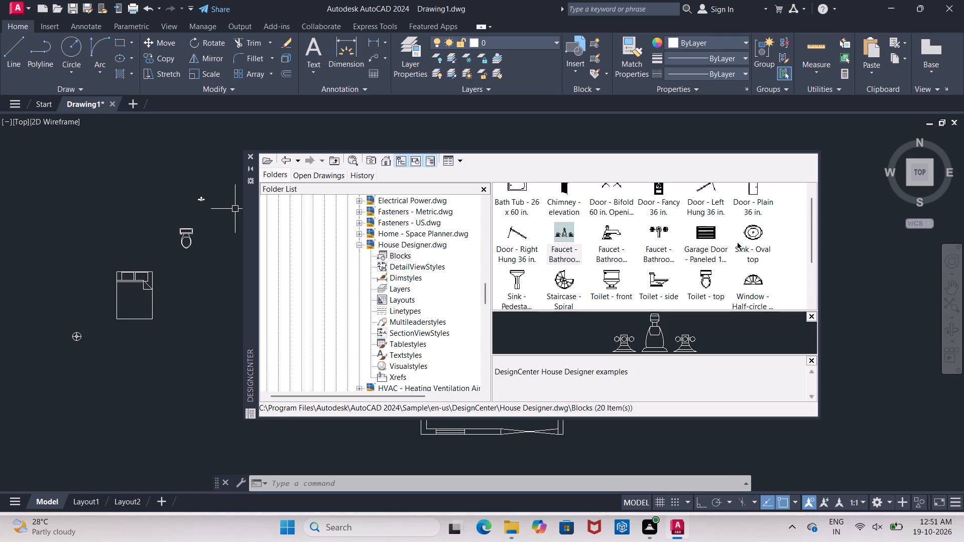
{"action": "left_click", "coordinate": [281, 160]}
{"action": "left_click", "coordinate": [285, 160]}
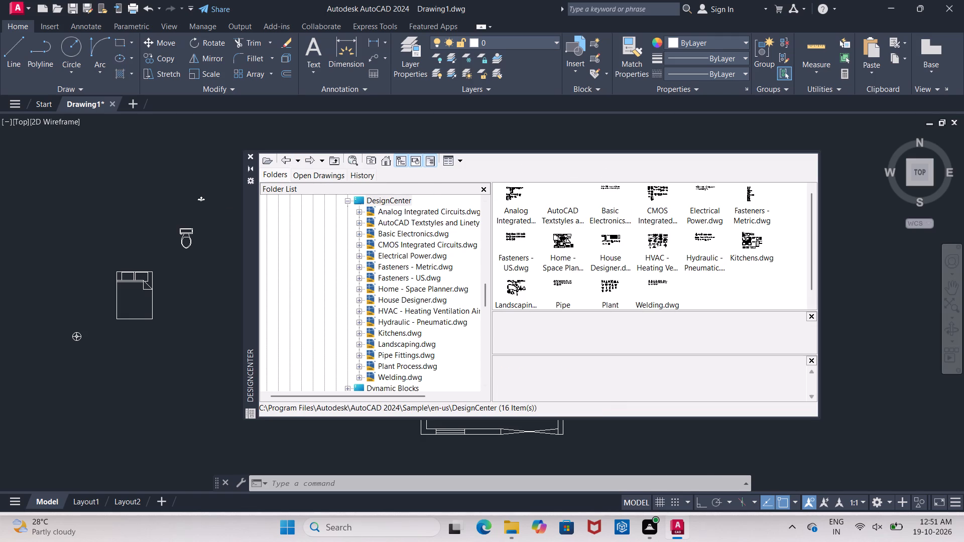
{"action": "double_click", "coordinate": [740, 240]}
{"action": "double_click", "coordinate": [517, 198]}
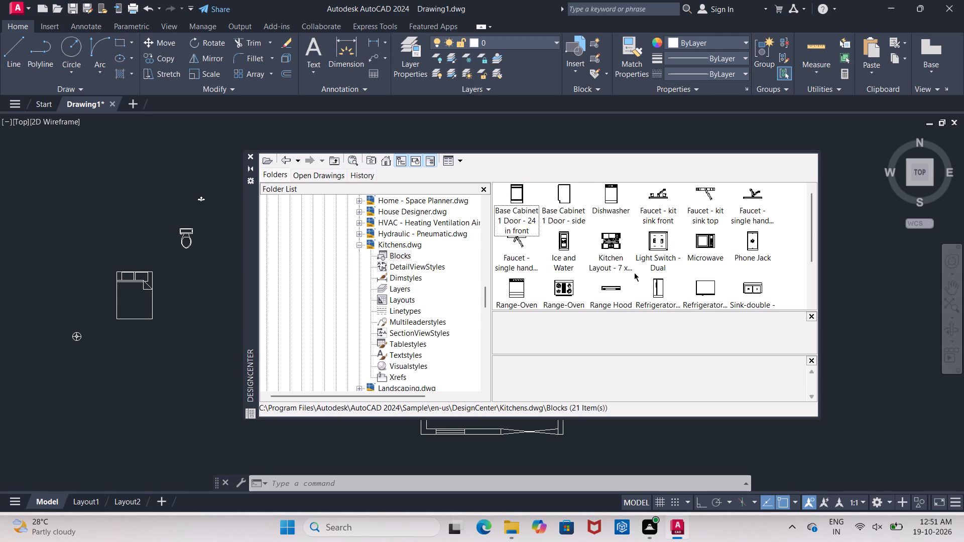
{"action": "left_click", "coordinate": [562, 287]}
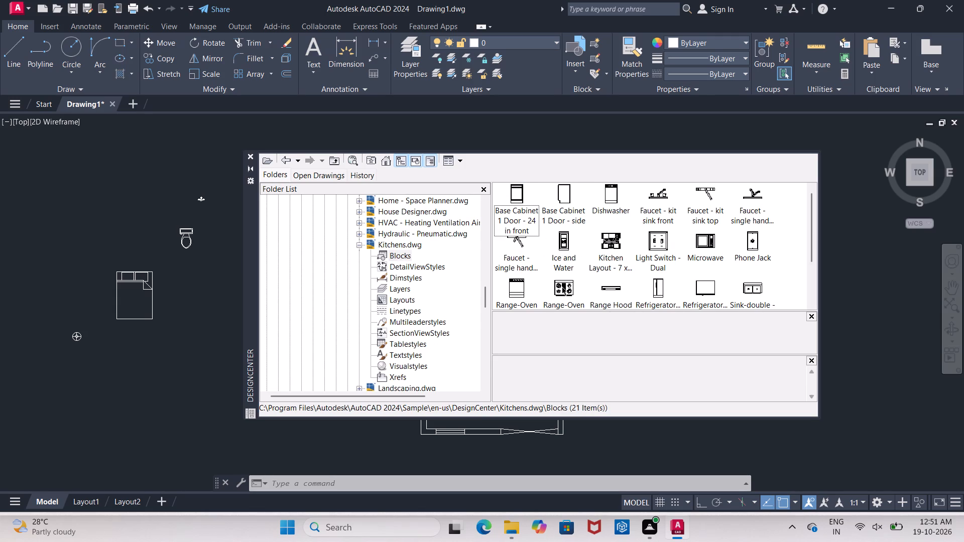
{"action": "left_click_drag", "start_coordinate": [562, 287], "coordinate": [306, 288]}
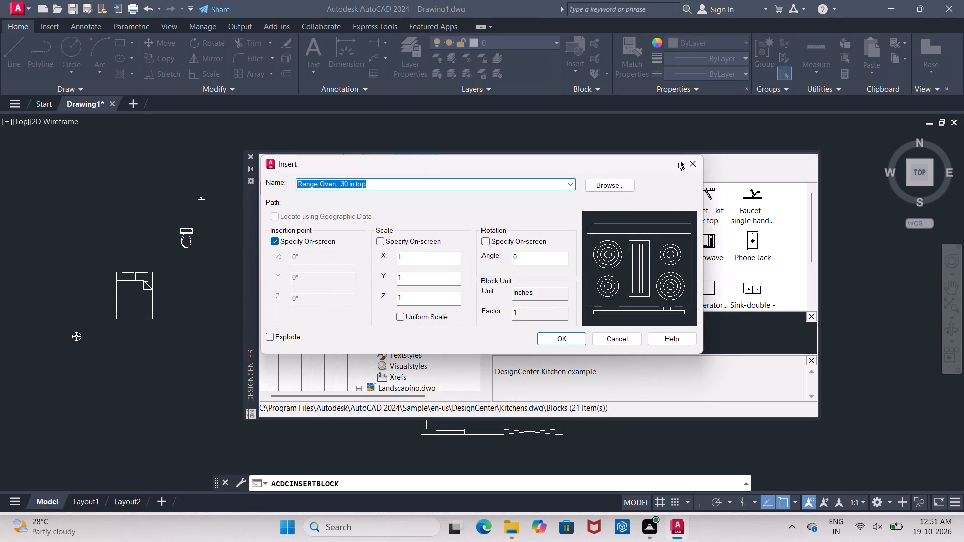
{"action": "left_click", "coordinate": [691, 157]}
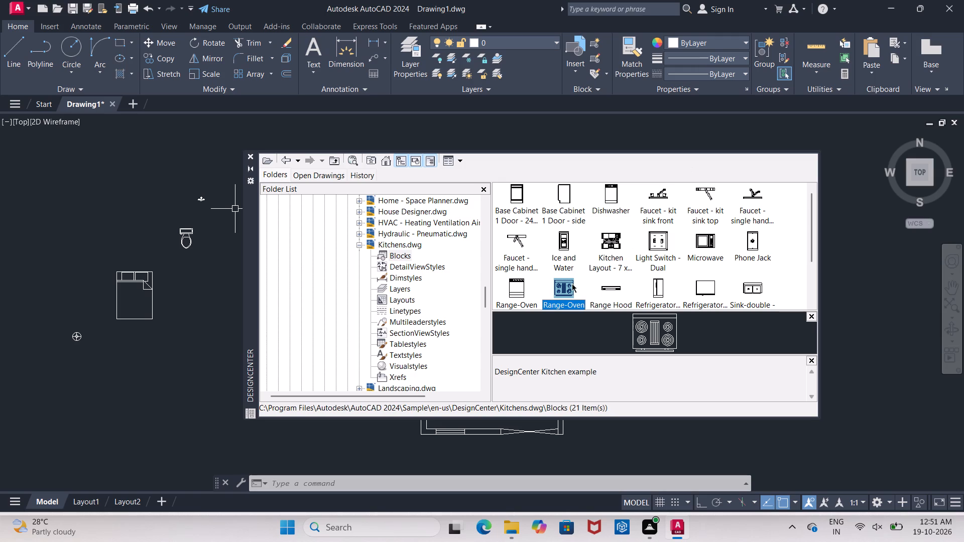
{"action": "left_click_drag", "start_coordinate": [567, 285], "coordinate": [192, 294]}
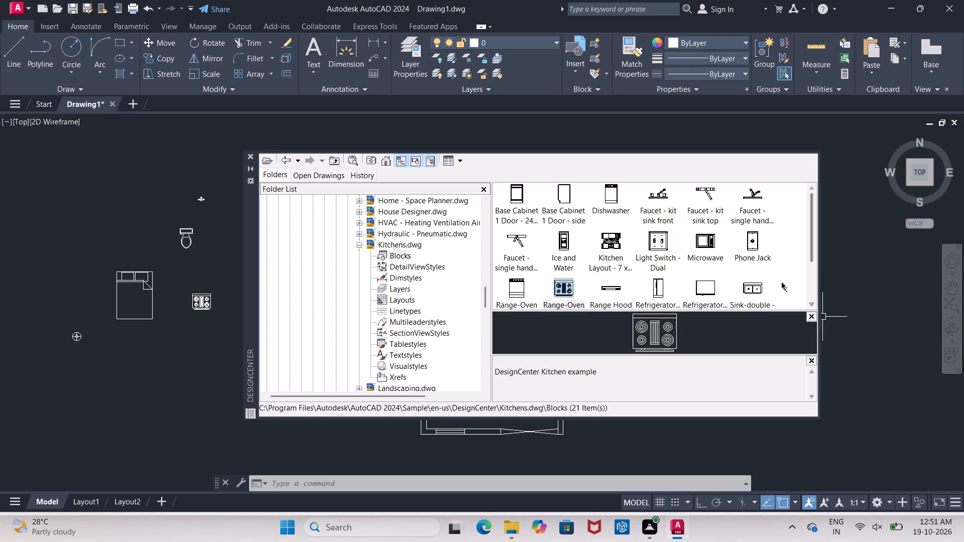
Insert the 36 in door refrigerator block shown in top view from Kitchens.dwg to the south of the range-oven.
{"action": "scroll", "coordinate": [780, 281], "scroll_direction": "down", "scroll_amount": 1}
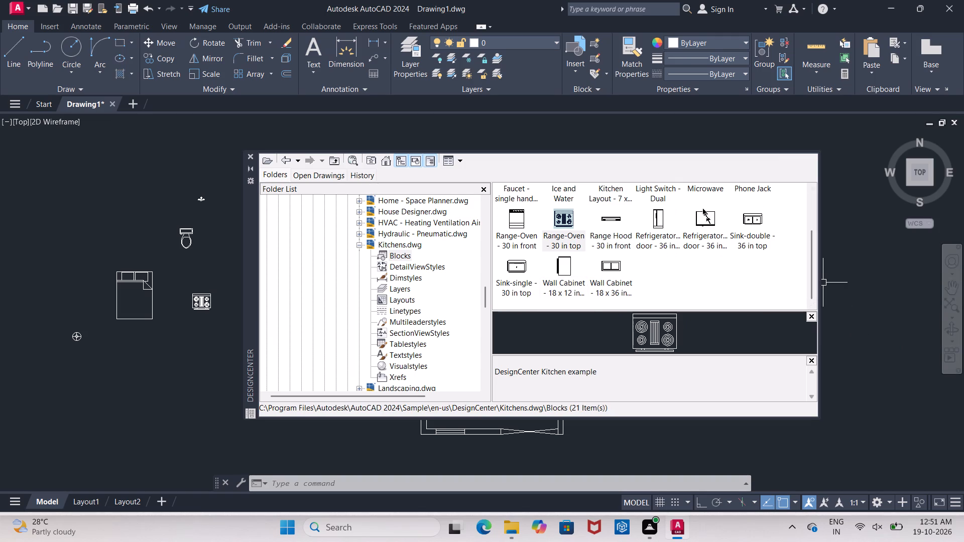
{"action": "left_click_drag", "start_coordinate": [707, 215], "coordinate": [298, 339]}
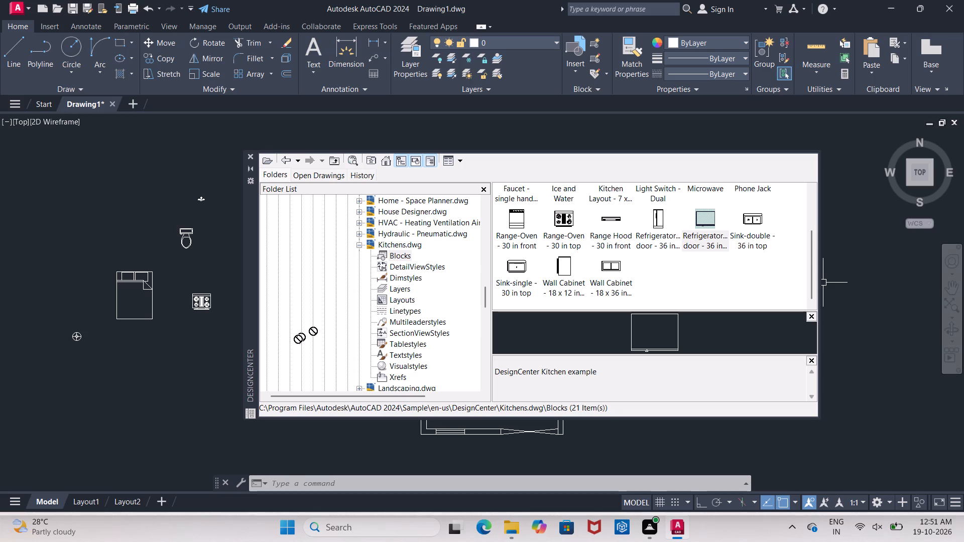
{"action": "left_click_drag", "start_coordinate": [298, 339], "coordinate": [206, 387]}
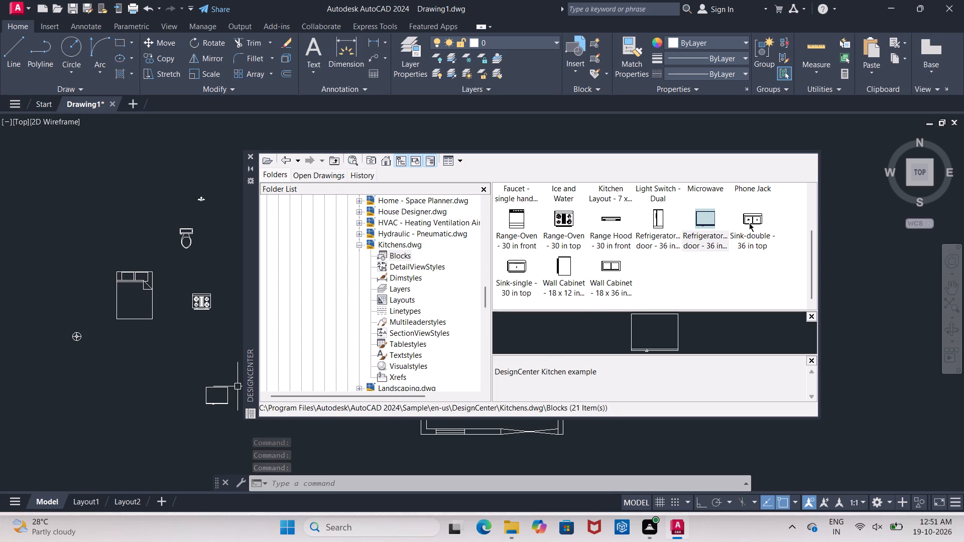
Insert the Sink-double - 36 in top block from Kitchens.dwg south of the queen bed and close DesignCenter.
{"action": "left_click_drag", "start_coordinate": [749, 223], "coordinate": [136, 370]}
{"action": "scroll", "coordinate": [637, 265], "scroll_direction": "up", "scroll_amount": 1}
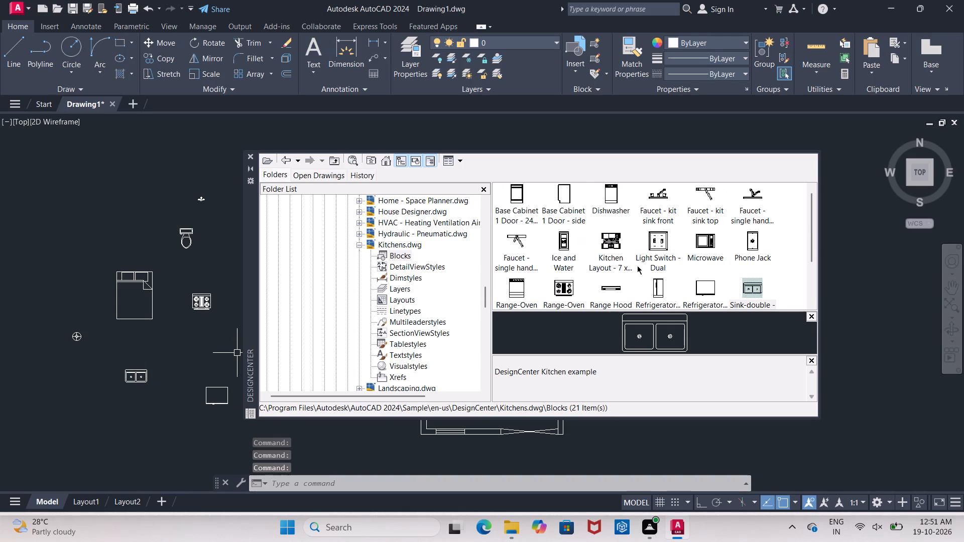
{"action": "scroll", "coordinate": [637, 265], "scroll_direction": "up", "scroll_amount": 3}
{"action": "left_click", "coordinate": [252, 154]}
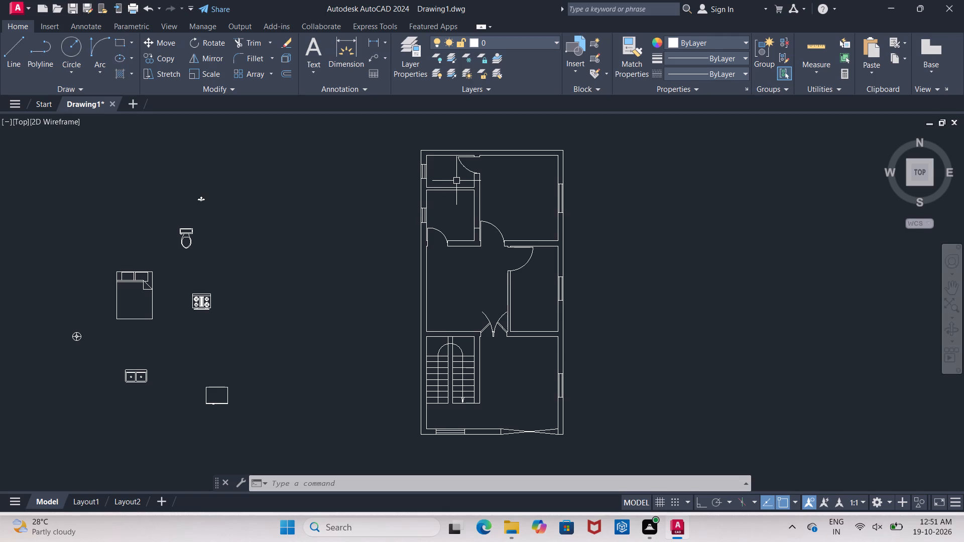
Move the queen bed into the plan's north-east room, with its headboard end just below the north wall.
{"action": "left_click", "coordinate": [93, 262]}
{"action": "left_click", "coordinate": [159, 329]}
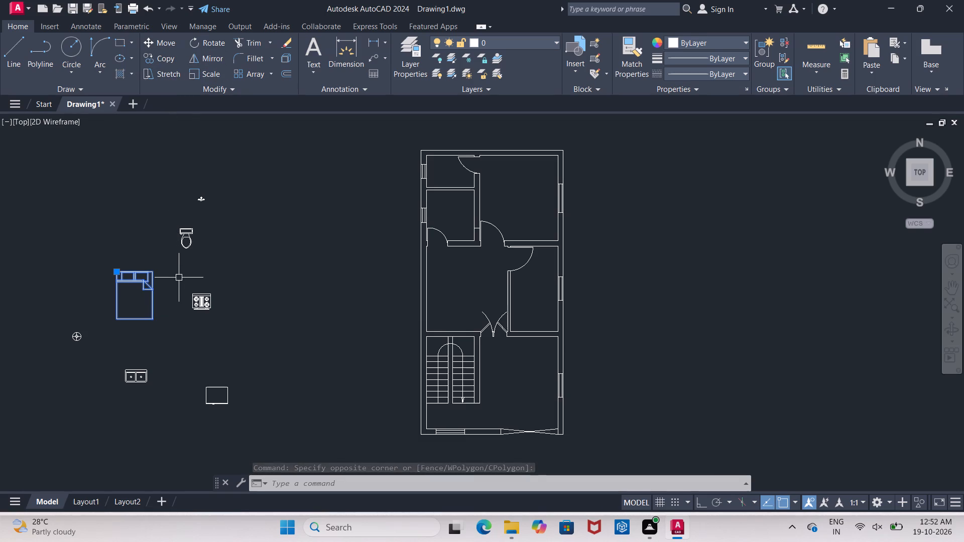
{"action": "left_click", "coordinate": [159, 43]}
{"action": "left_click", "coordinate": [133, 300]}
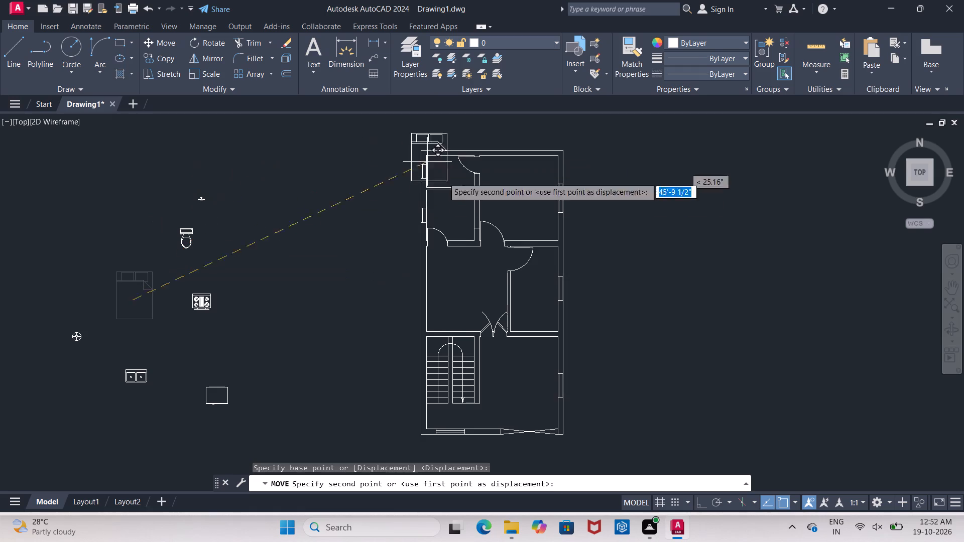
{"action": "scroll", "coordinate": [520, 187], "scroll_direction": "up", "scroll_amount": 2}
{"action": "middle_click_drag", "start_coordinate": [520, 187], "coordinate": [443, 314]}
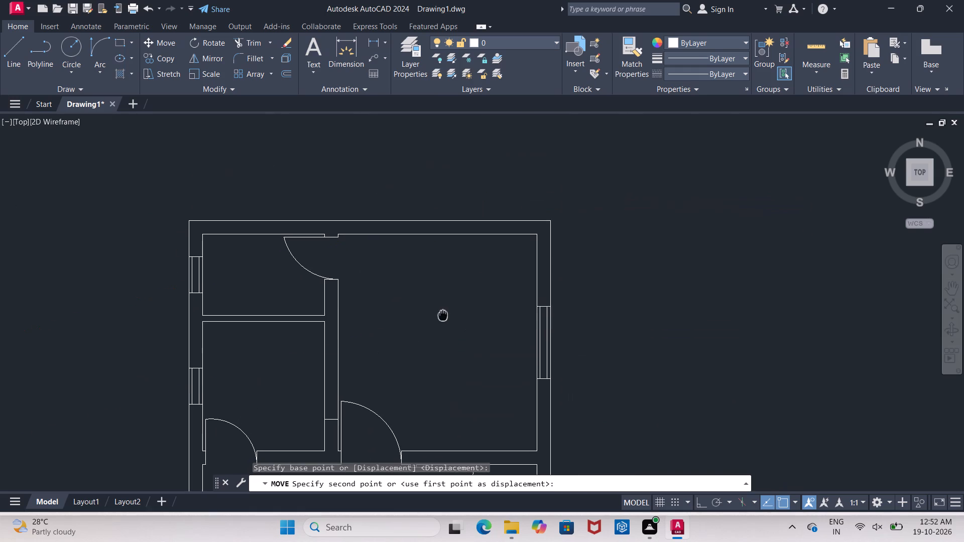
{"action": "scroll", "coordinate": [443, 311], "scroll_direction": "up", "scroll_amount": 1}
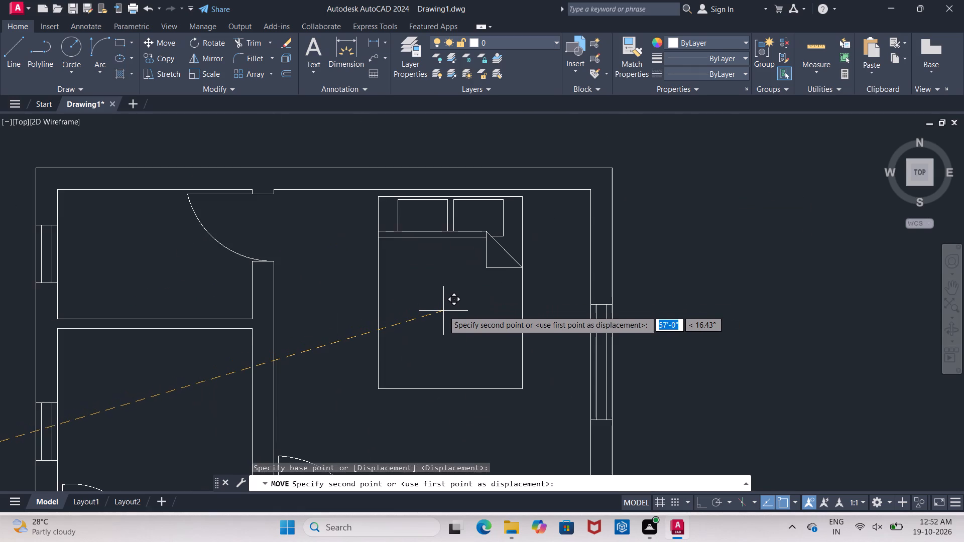
{"action": "scroll", "coordinate": [443, 309], "scroll_direction": "up", "scroll_amount": 2}
{"action": "middle_click_drag", "start_coordinate": [443, 309], "coordinate": [447, 394]}
{"action": "scroll", "coordinate": [447, 394], "scroll_direction": "down", "scroll_amount": 1}
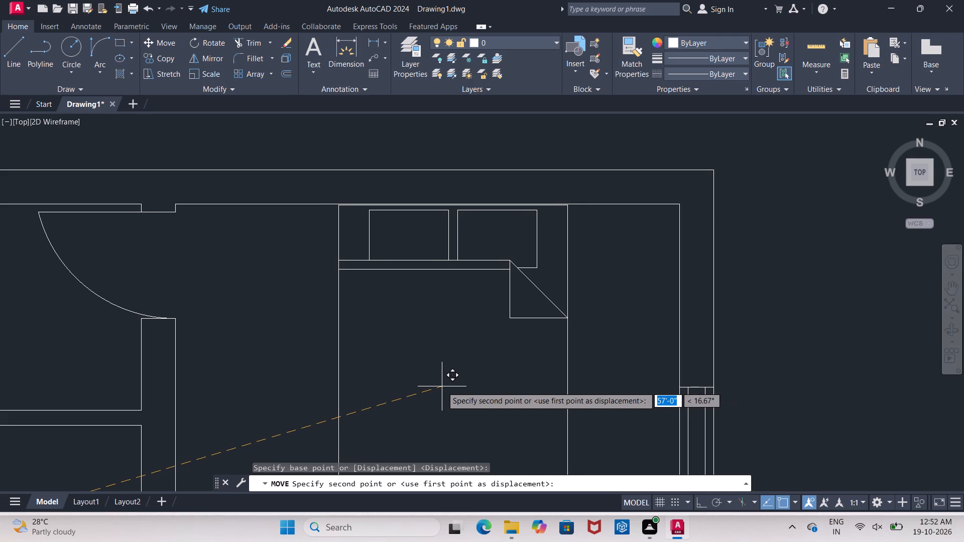
{"action": "left_click", "coordinate": [442, 386]}
Move the queen bed slightly north so its headboard edge sits flush against the inner face of the north wall.
{"action": "scroll", "coordinate": [450, 201], "scroll_direction": "up", "scroll_amount": 4}
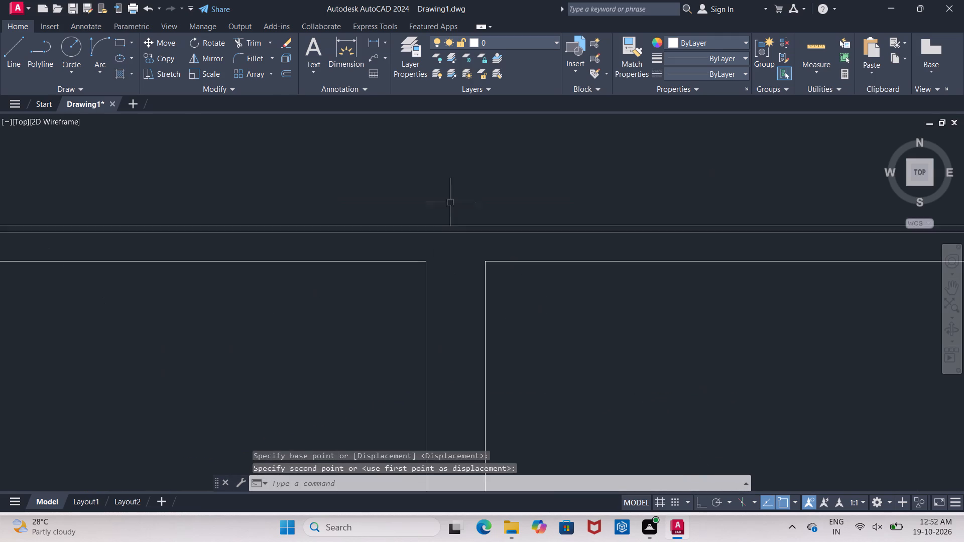
{"action": "left_click", "coordinate": [443, 232]}
{"action": "left_click", "coordinate": [168, 49]}
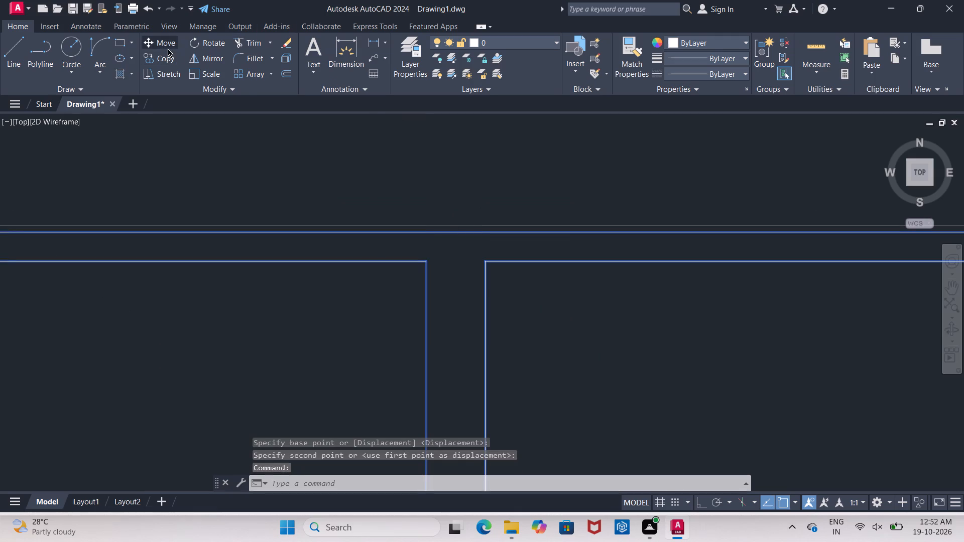
{"action": "left_click", "coordinate": [459, 232]}
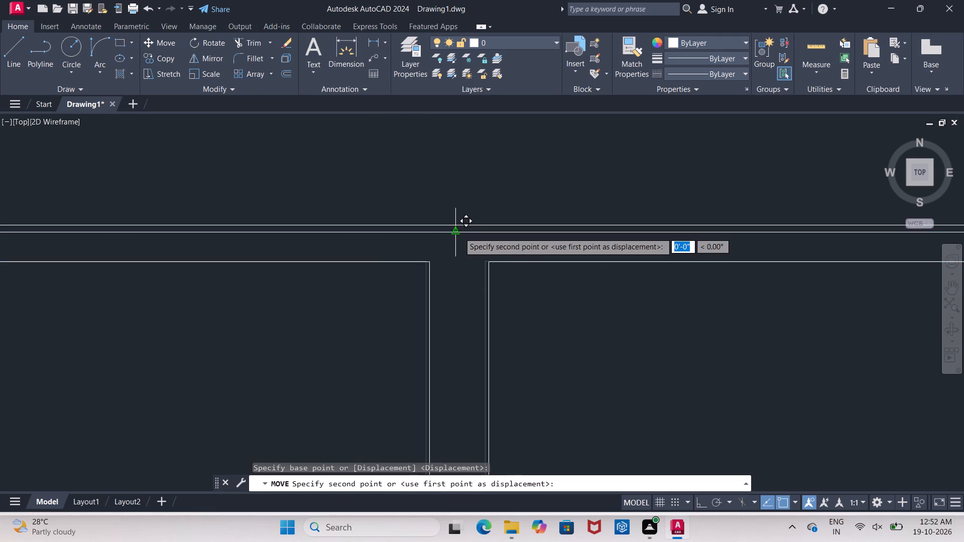
{"action": "left_click", "coordinate": [457, 226]}
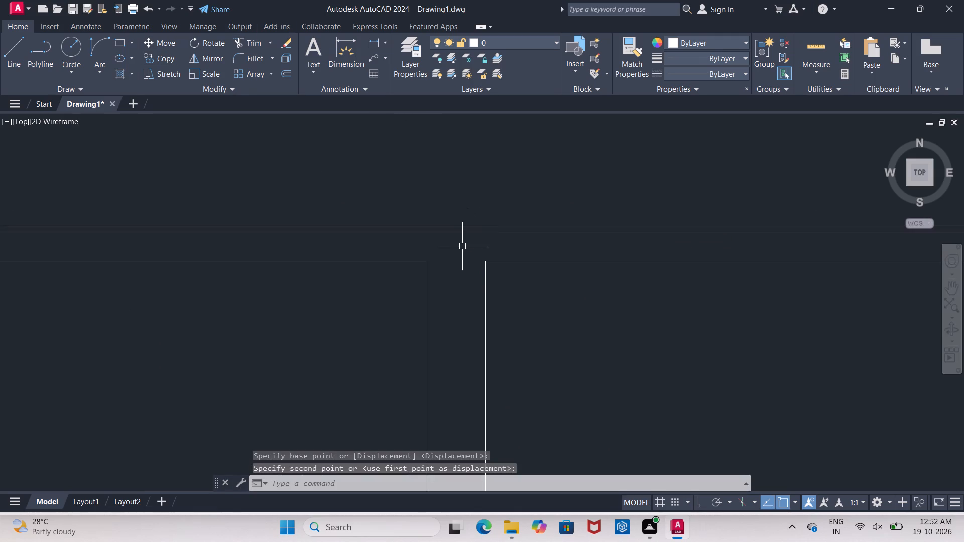
{"action": "scroll", "coordinate": [458, 238], "scroll_direction": "up", "scroll_amount": 3}
{"action": "left_click", "coordinate": [456, 216]}
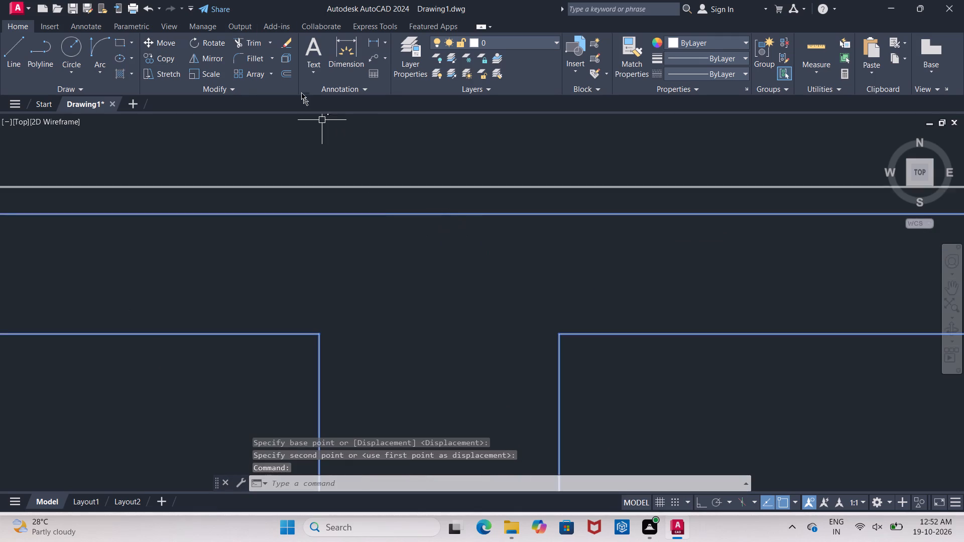
{"action": "left_click", "coordinate": [159, 48]}
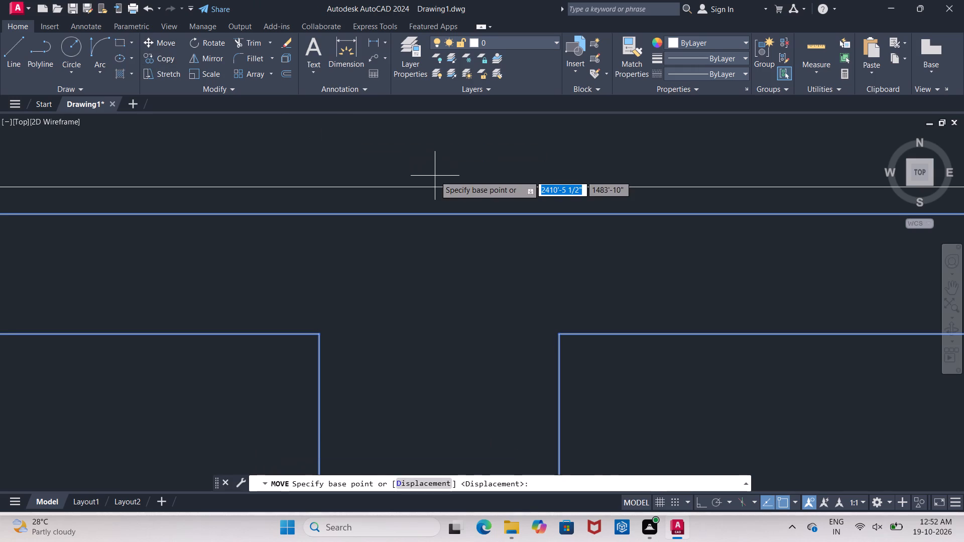
{"action": "left_click", "coordinate": [436, 214]}
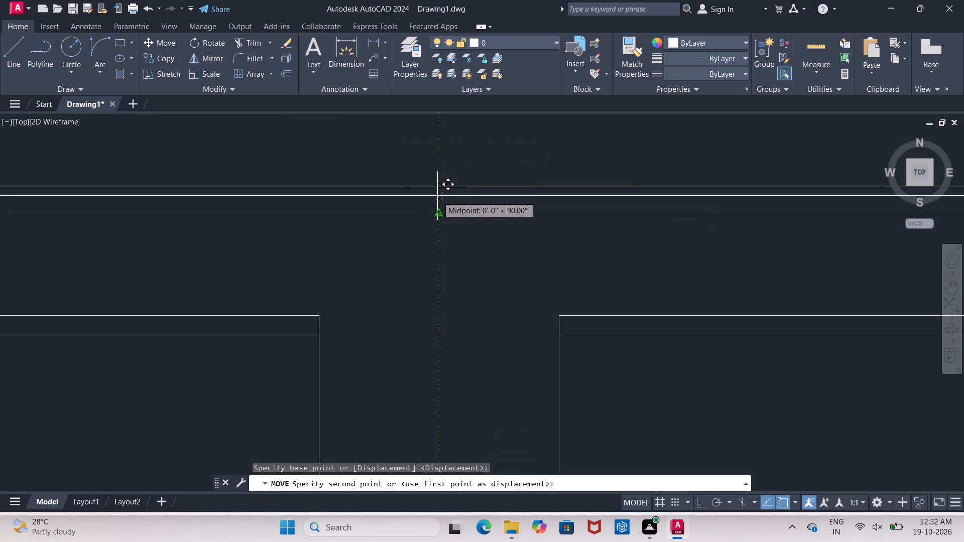
{"action": "left_click", "coordinate": [437, 191]}
Move the small round block with the diamond centre into the north-east room, just east of the bed's headboard end and below the north wall.
{"action": "scroll", "coordinate": [440, 198], "scroll_direction": "down", "scroll_amount": 5}
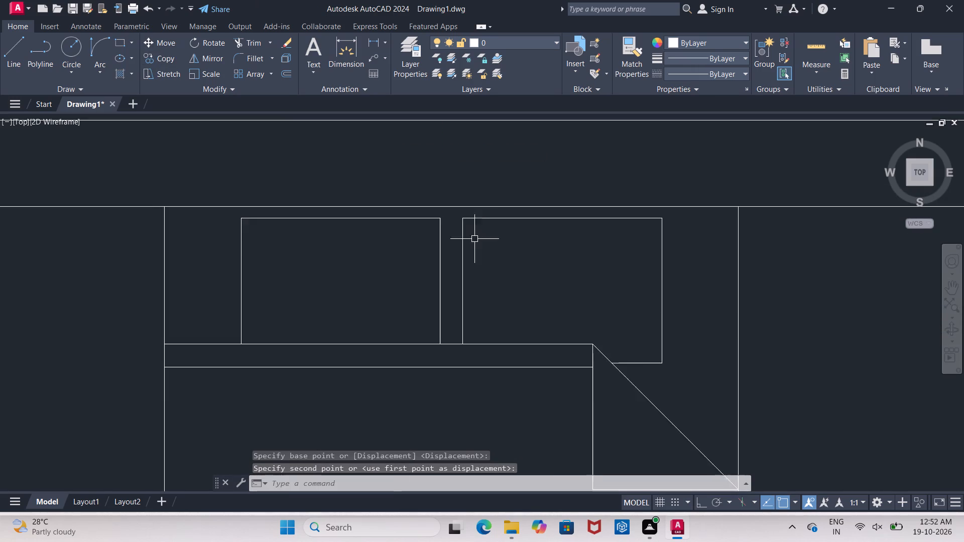
{"action": "scroll", "coordinate": [479, 245], "scroll_direction": "down", "scroll_amount": 3}
{"action": "scroll", "coordinate": [509, 305], "scroll_direction": "down", "scroll_amount": 1}
{"action": "middle_click_drag", "start_coordinate": [509, 305], "coordinate": [573, 225]}
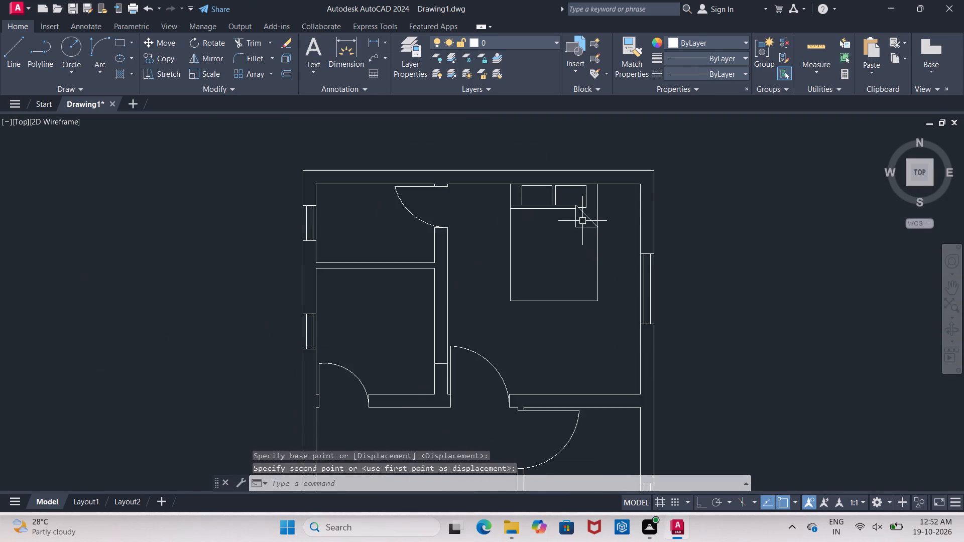
{"action": "scroll", "coordinate": [583, 221], "scroll_direction": "down", "scroll_amount": 3}
{"action": "left_click", "coordinate": [303, 319]}
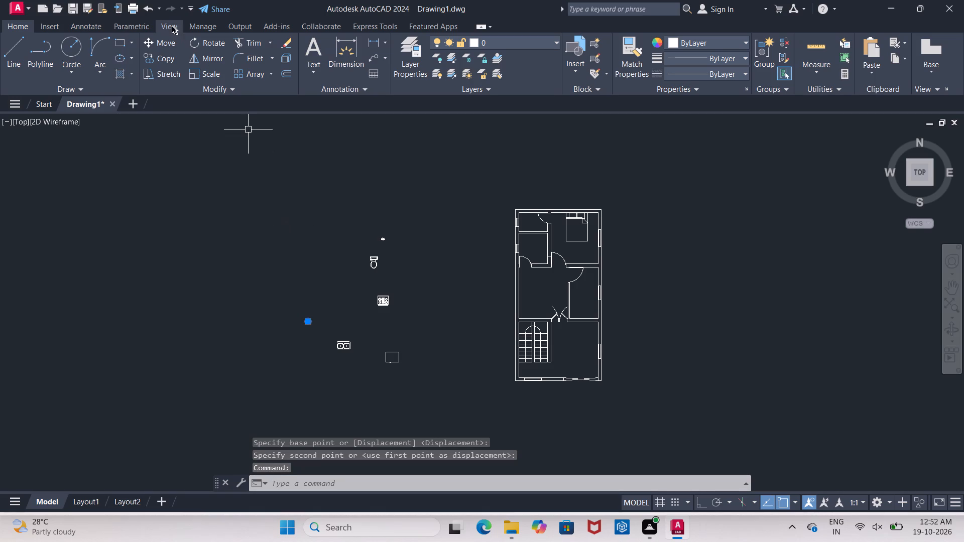
{"action": "left_click", "coordinate": [160, 47]}
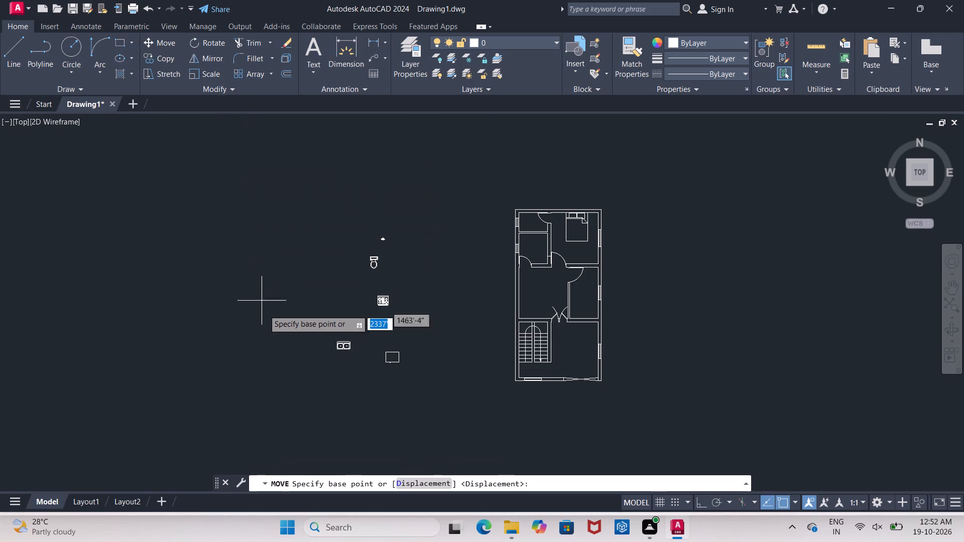
{"action": "scroll", "coordinate": [298, 321], "scroll_direction": "up", "scroll_amount": 3}
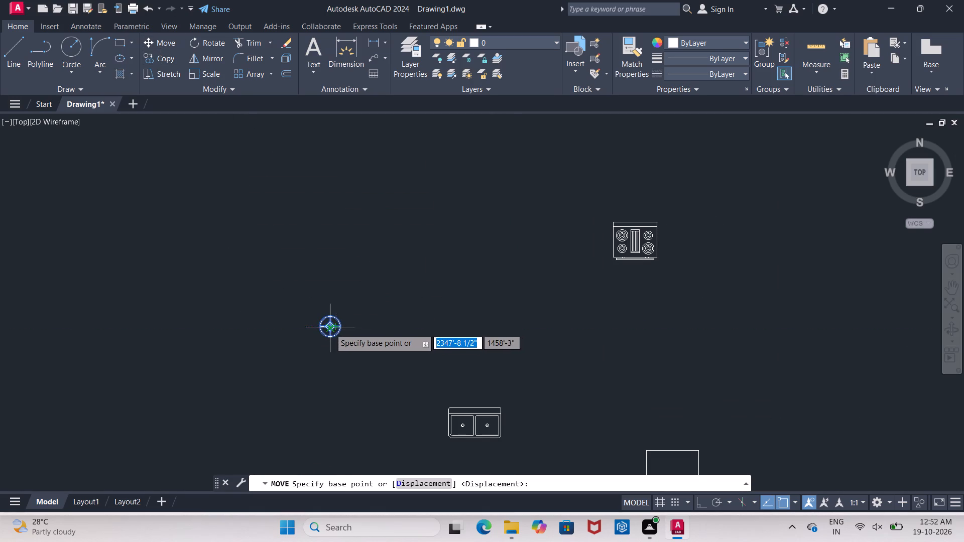
{"action": "left_click", "coordinate": [330, 329]}
{"action": "middle_click_drag", "start_coordinate": [736, 272], "coordinate": [230, 402]}
{"action": "middle_click_drag", "start_coordinate": [676, 237], "coordinate": [49, 434]}
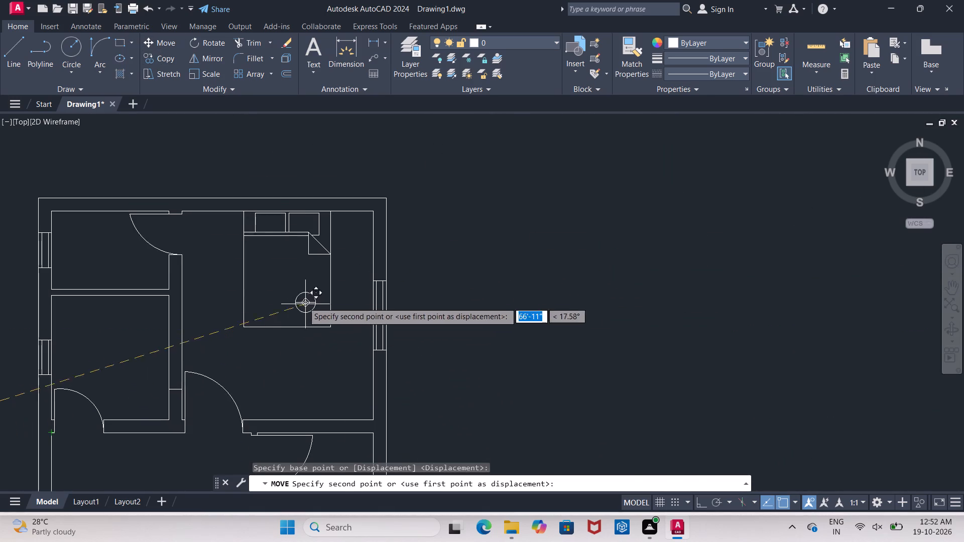
{"action": "scroll", "coordinate": [304, 223], "scroll_direction": "up", "scroll_amount": 1}
{"action": "scroll", "coordinate": [354, 219], "scroll_direction": "up", "scroll_amount": 4}
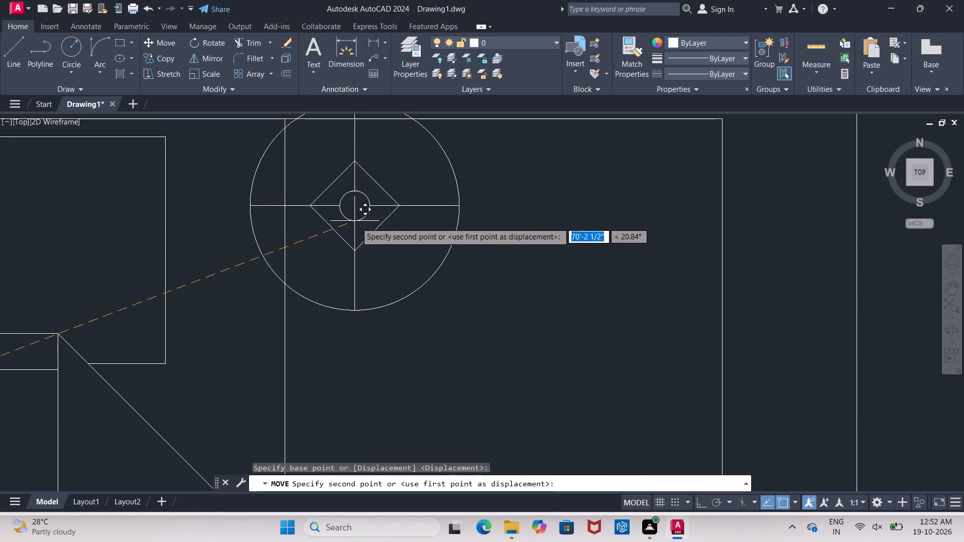
{"action": "middle_click_drag", "start_coordinate": [356, 223], "coordinate": [355, 306]}
{"action": "scroll", "coordinate": [363, 314], "scroll_direction": "up", "scroll_amount": 2}
{"action": "middle_click_drag", "start_coordinate": [365, 316], "coordinate": [366, 316]}
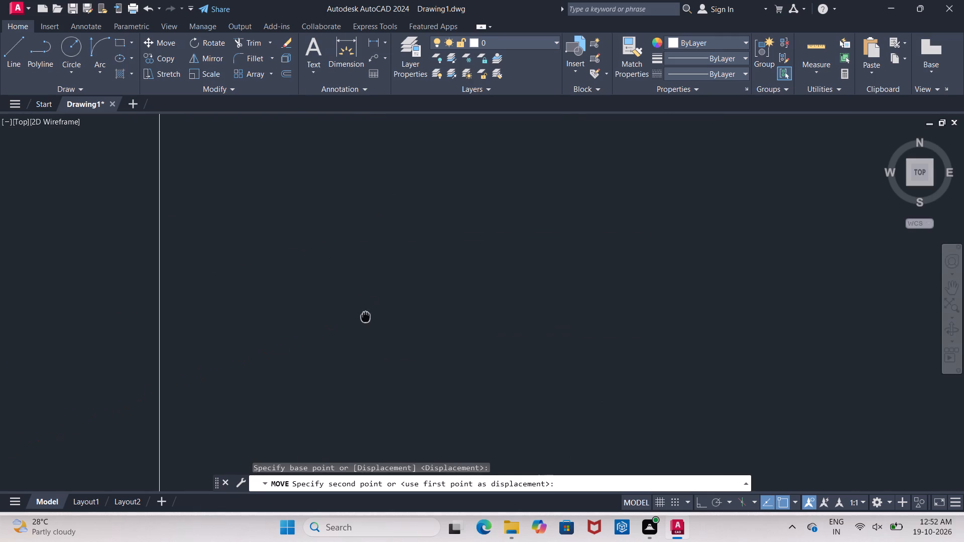
{"action": "middle_click_drag", "start_coordinate": [366, 316], "coordinate": [373, 326]}
{"action": "scroll", "coordinate": [373, 326], "scroll_direction": "down", "scroll_amount": 1}
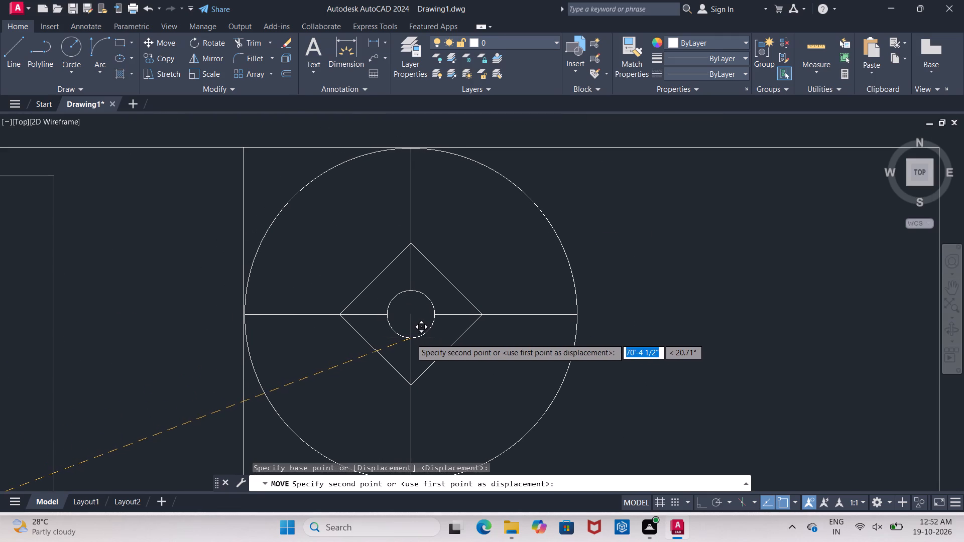
{"action": "left_click", "coordinate": [411, 338]}
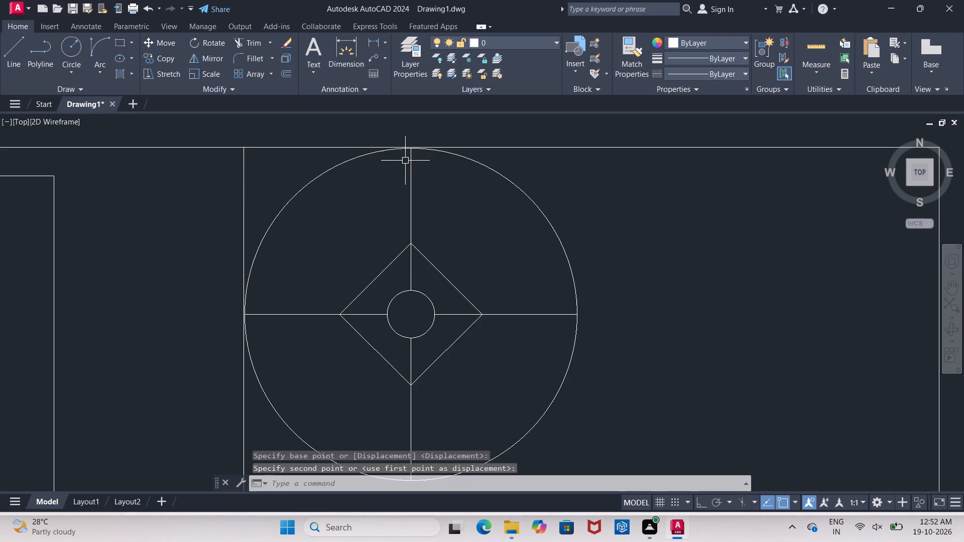
Move the round block slightly north so the top of its circle touches the inner face of the north wall.
{"action": "scroll", "coordinate": [406, 157], "scroll_direction": "up", "scroll_amount": 6}
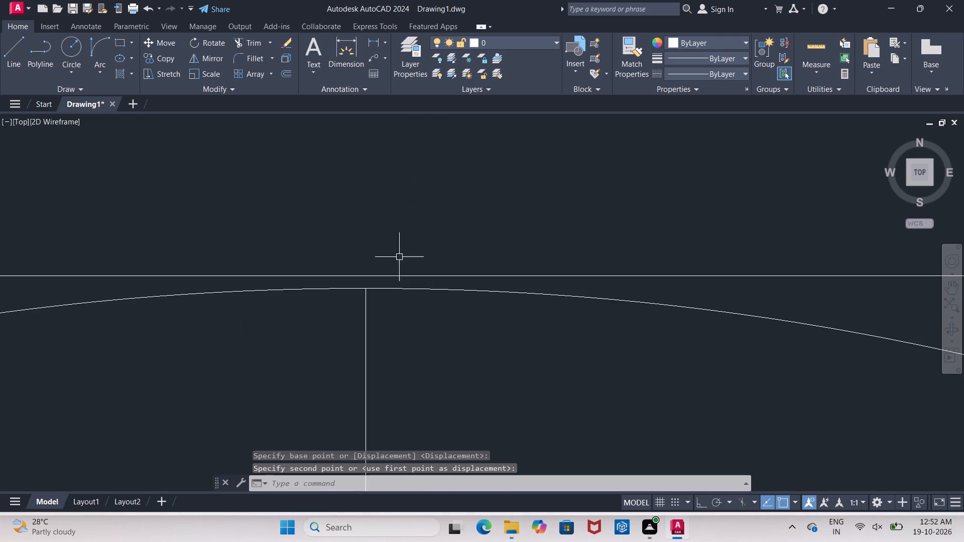
{"action": "left_click", "coordinate": [380, 289]}
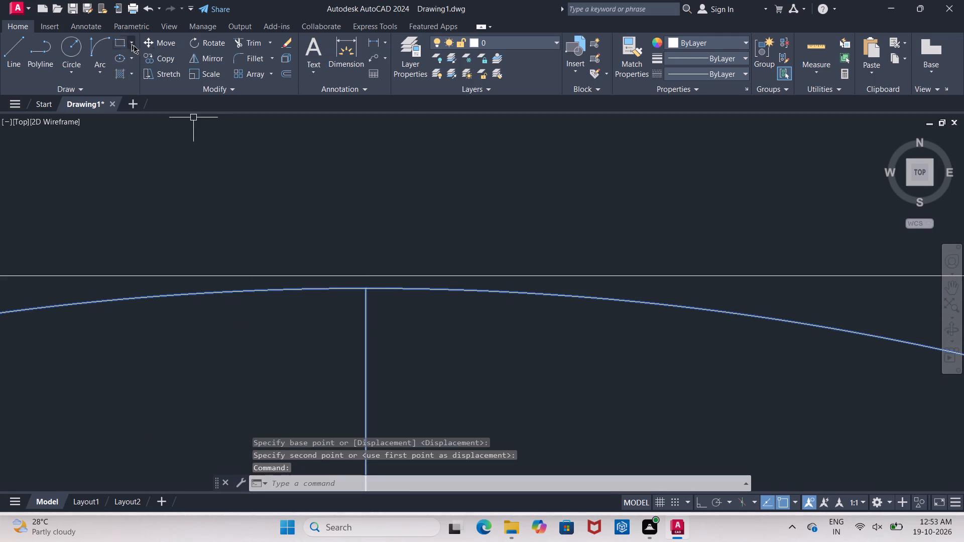
{"action": "left_click", "coordinate": [163, 45]}
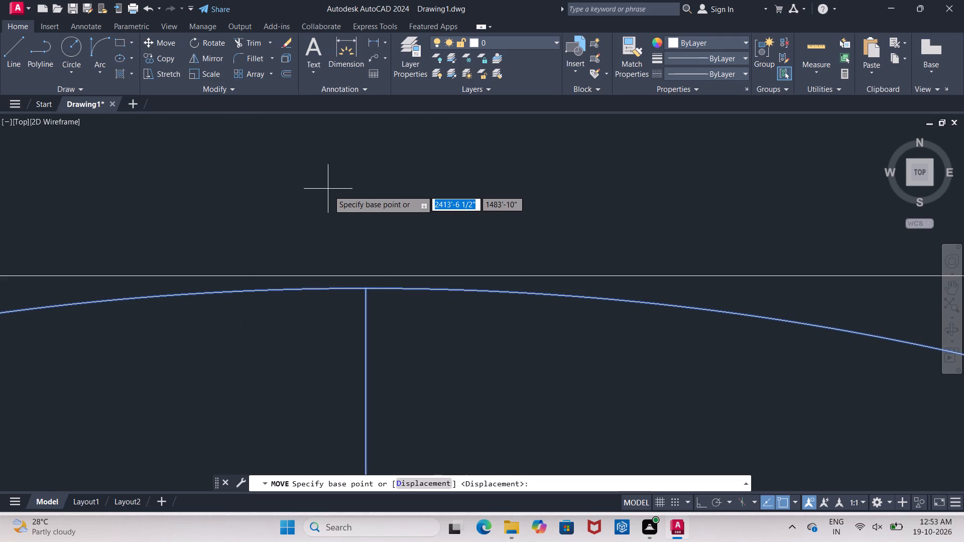
{"action": "scroll", "coordinate": [364, 288], "scroll_direction": "up", "scroll_amount": 2}
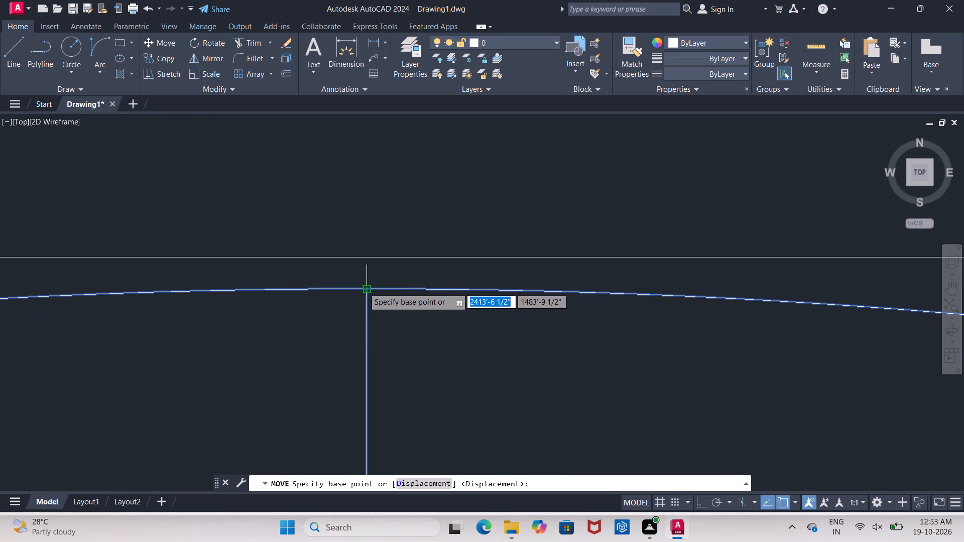
{"action": "left_click", "coordinate": [364, 288]}
{"action": "left_click", "coordinate": [368, 260]}
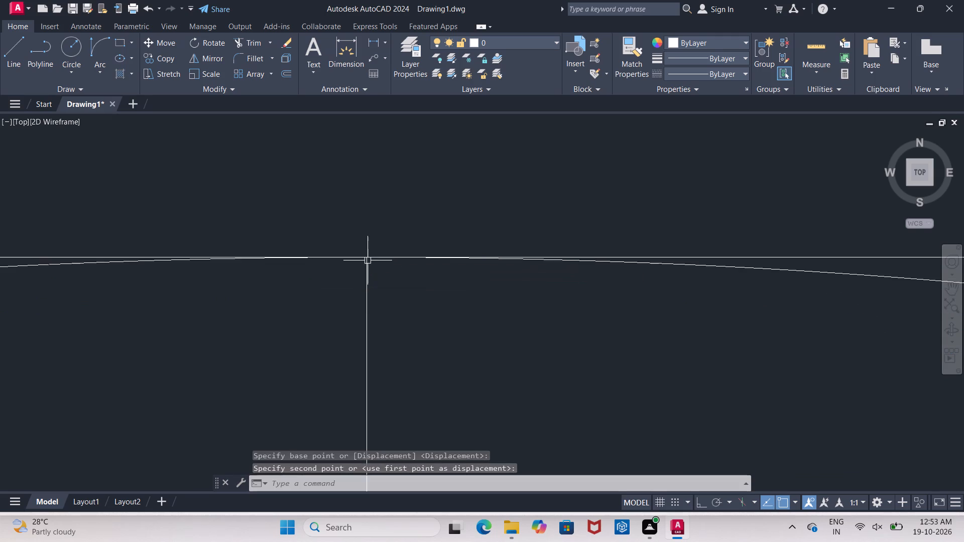
Move the round block slightly west so its circle touches the bed's east edge.
{"action": "scroll", "coordinate": [370, 262], "scroll_direction": "down", "scroll_amount": 4}
{"action": "scroll", "coordinate": [373, 323], "scroll_direction": "down", "scroll_amount": 3}
{"action": "middle_click_drag", "start_coordinate": [384, 325], "coordinate": [440, 139]}
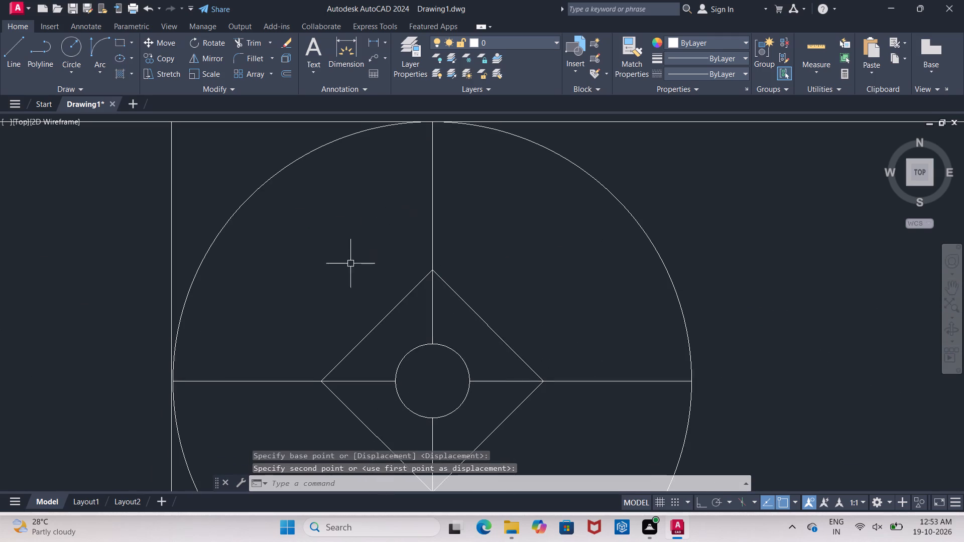
{"action": "middle_click_drag", "start_coordinate": [240, 344], "coordinate": [480, 190]}
{"action": "scroll", "coordinate": [404, 228], "scroll_direction": "up", "scroll_amount": 3}
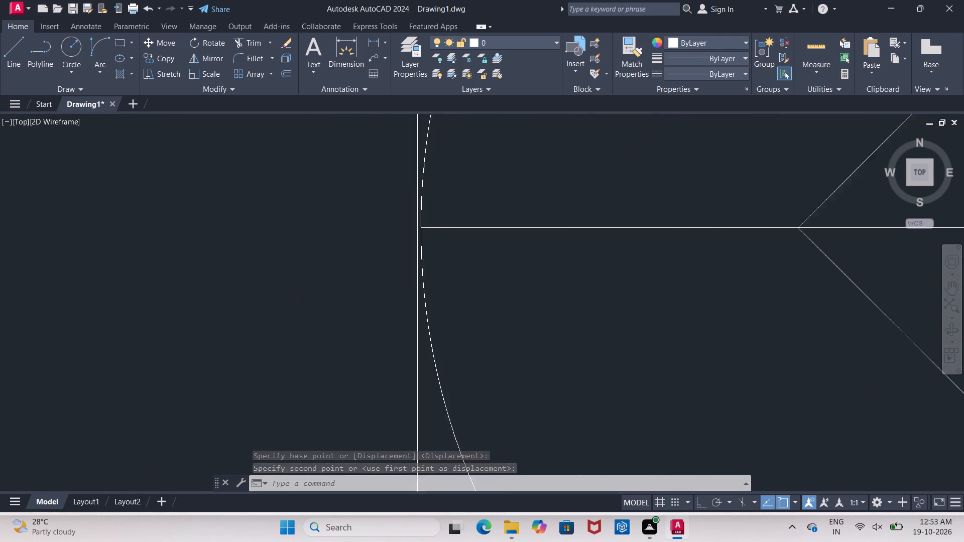
{"action": "scroll", "coordinate": [405, 226], "scroll_direction": "up", "scroll_amount": 4}
{"action": "left_click", "coordinate": [551, 241]}
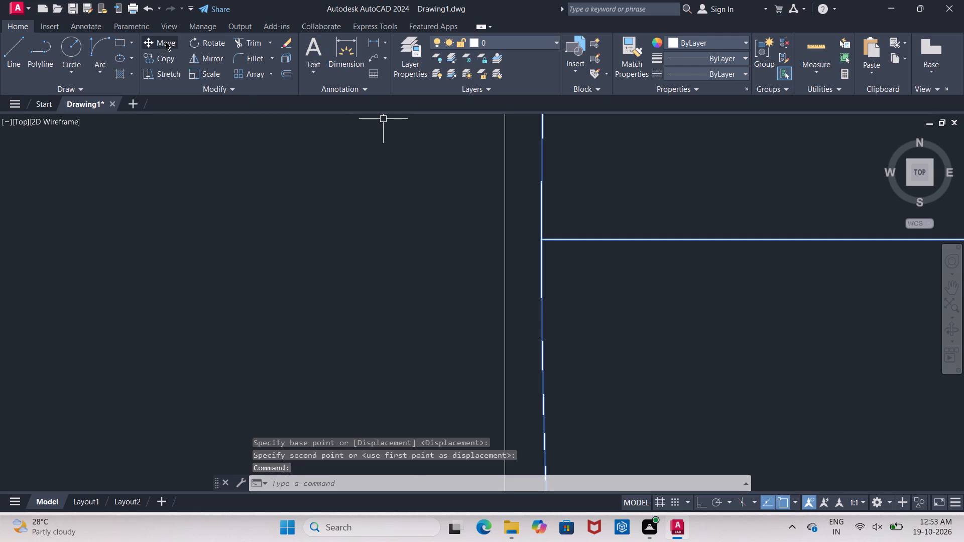
{"action": "left_click", "coordinate": [166, 42]}
{"action": "left_click", "coordinate": [541, 238]}
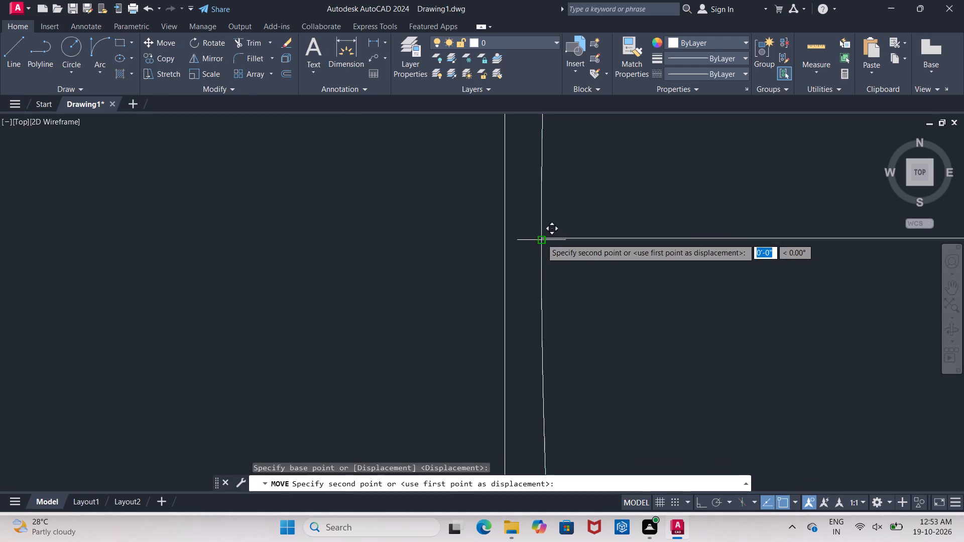
{"action": "left_click", "coordinate": [505, 239]}
Turn Ortho on and copy the round block from its east edge point to the bed's north-west corner.
{"action": "scroll", "coordinate": [506, 243], "scroll_direction": "down", "scroll_amount": 3}
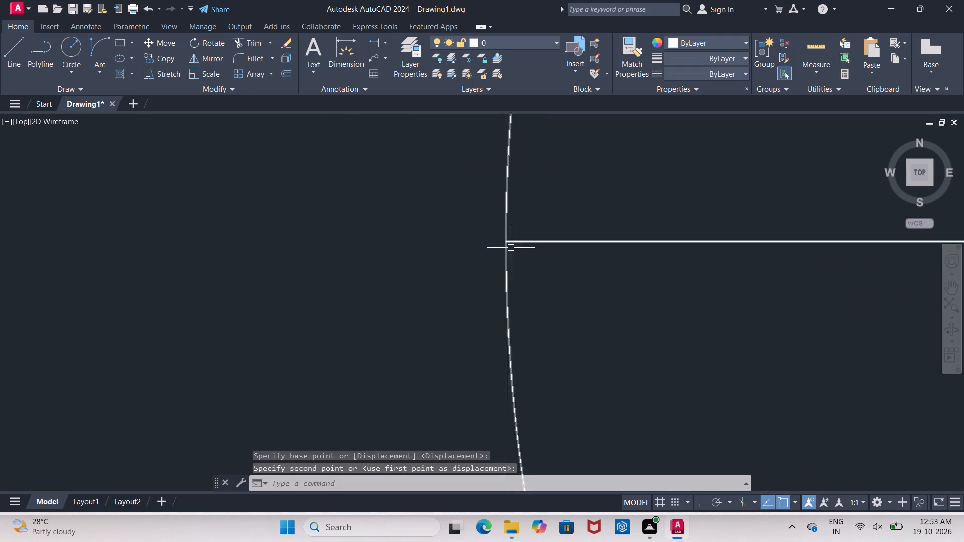
{"action": "scroll", "coordinate": [511, 248], "scroll_direction": "down", "scroll_amount": 7}
{"action": "left_click", "coordinate": [634, 230]}
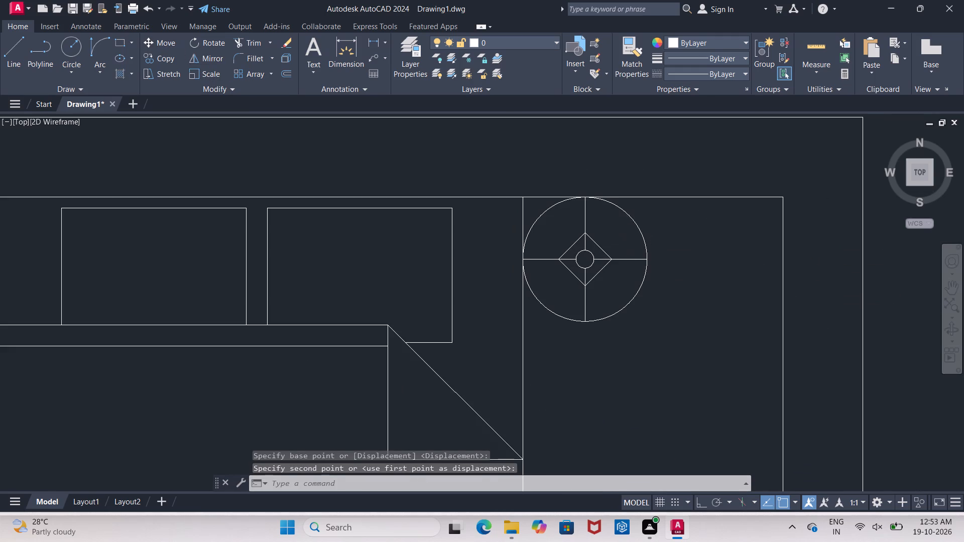
{"action": "double_click", "coordinate": [637, 227]}
{"action": "left_click", "coordinate": [637, 224]}
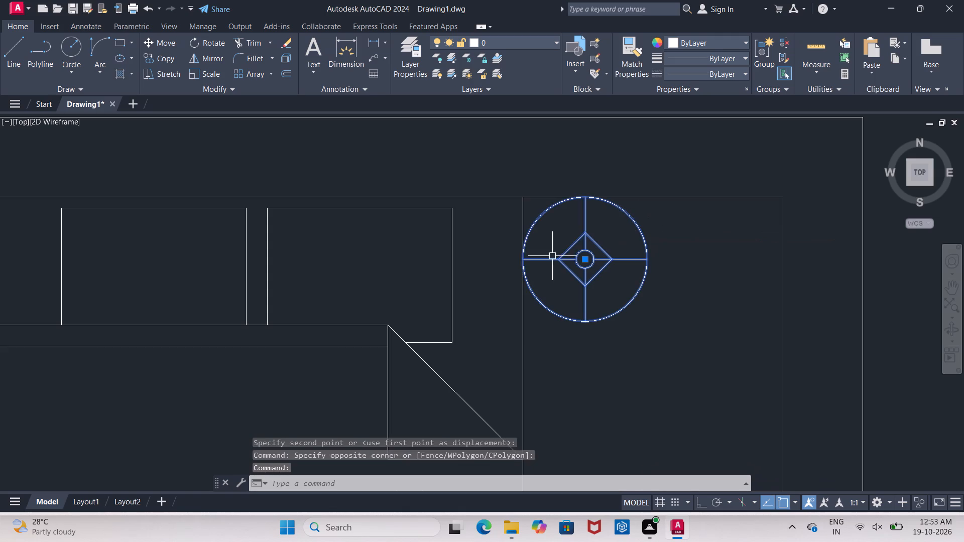
{"action": "left_click", "coordinate": [698, 502]}
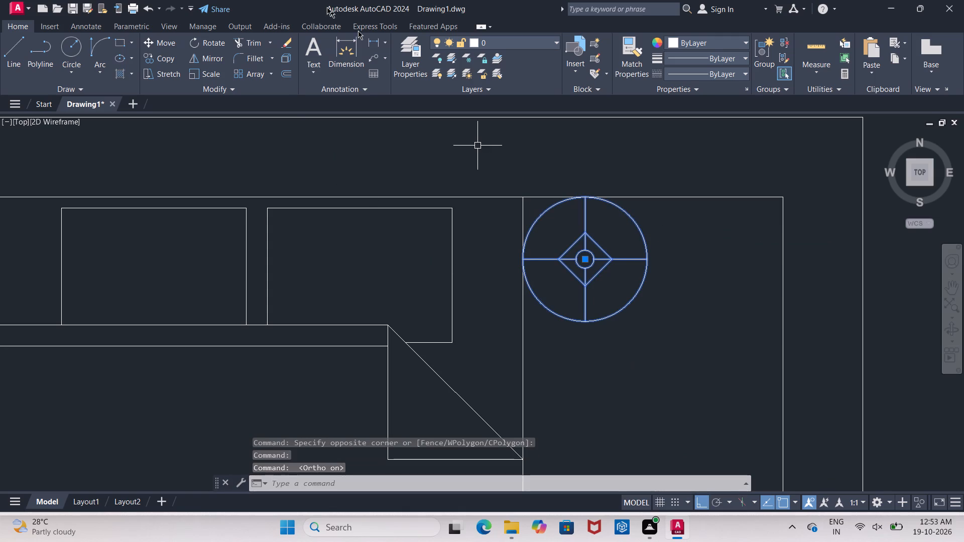
{"action": "left_click", "coordinate": [163, 58]}
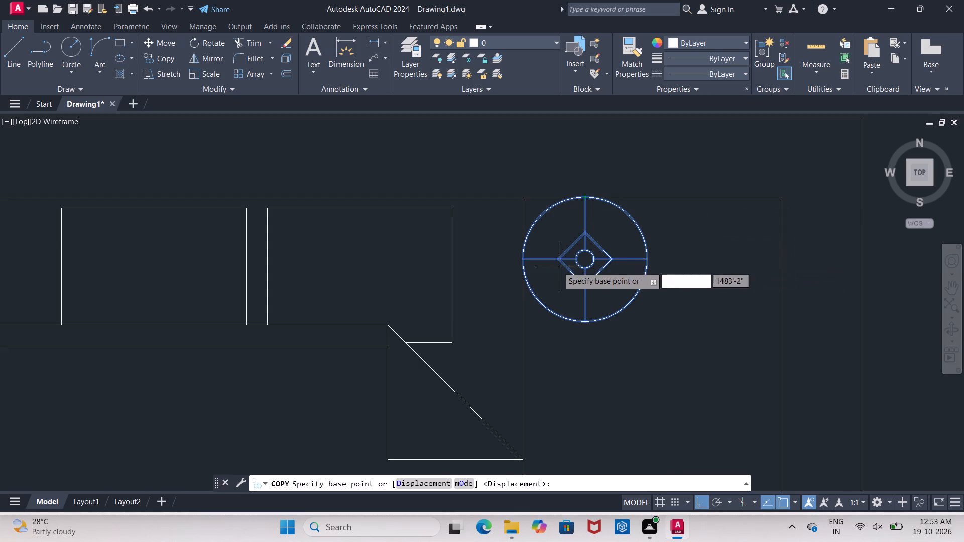
{"action": "left_click", "coordinate": [647, 261]}
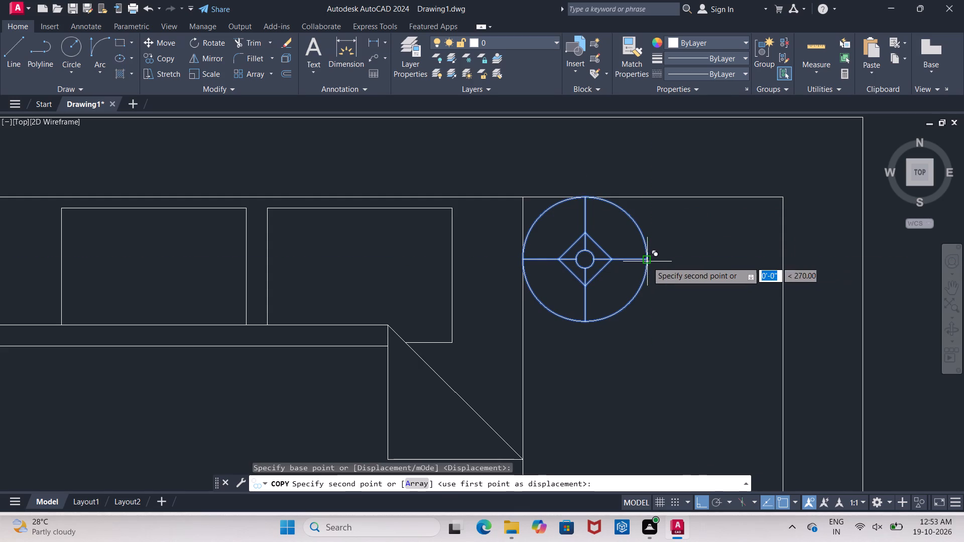
{"action": "middle_click_drag", "start_coordinate": [335, 271], "coordinate": [628, 259]}
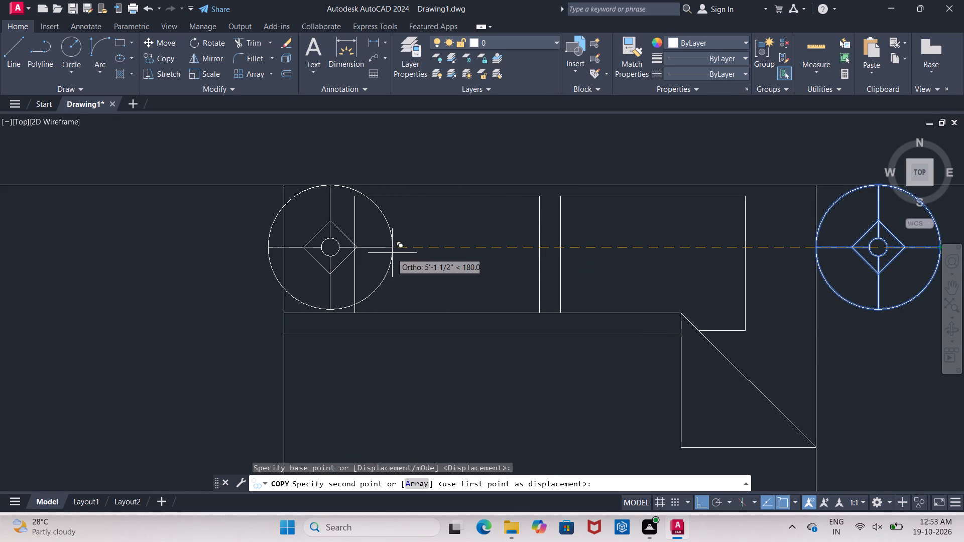
{"action": "left_click", "coordinate": [283, 248]}
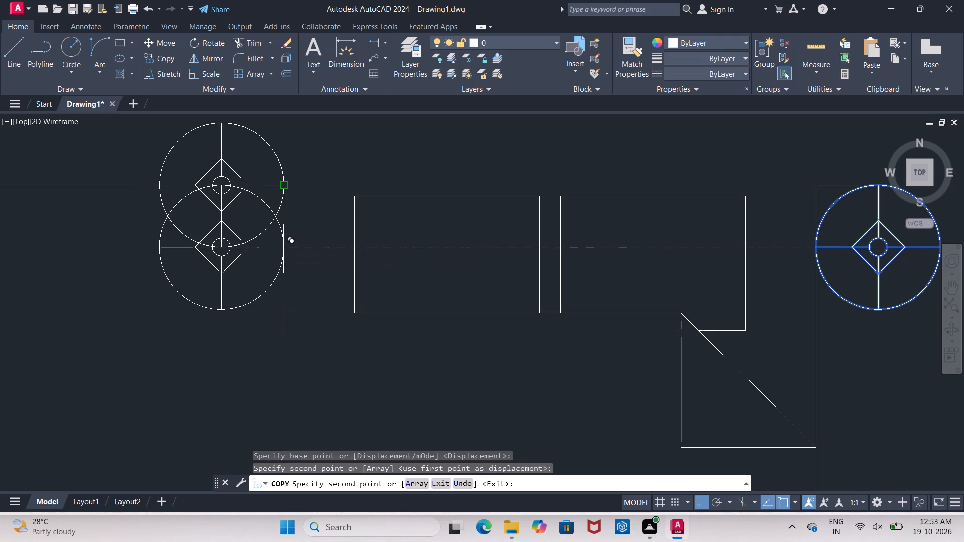
{"action": "key", "text": "Escape"}
Move the copied round block 7 inches south so it sits below the north wall, against the bed's west edge.
{"action": "scroll", "coordinate": [248, 206], "scroll_direction": "up", "scroll_amount": 2}
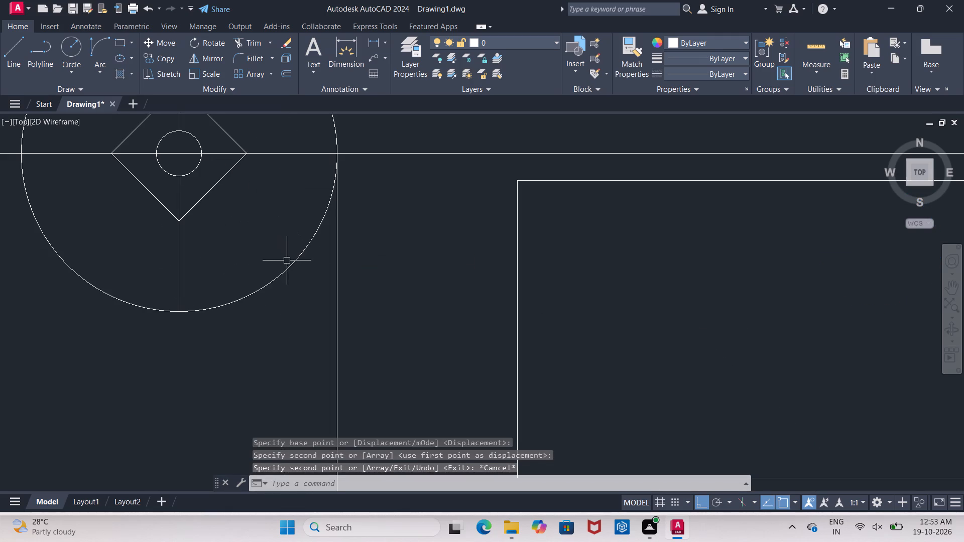
{"action": "left_click", "coordinate": [289, 264]}
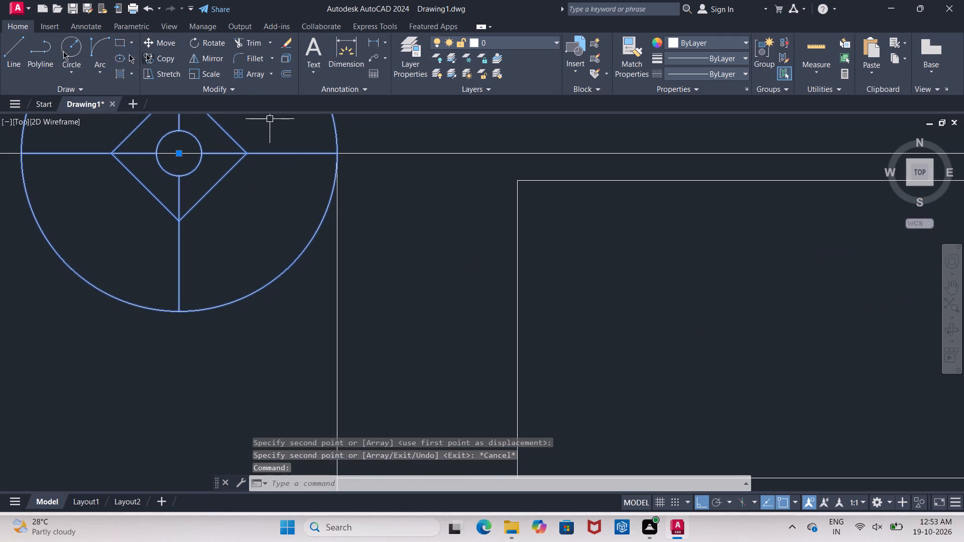
{"action": "left_click", "coordinate": [155, 46]}
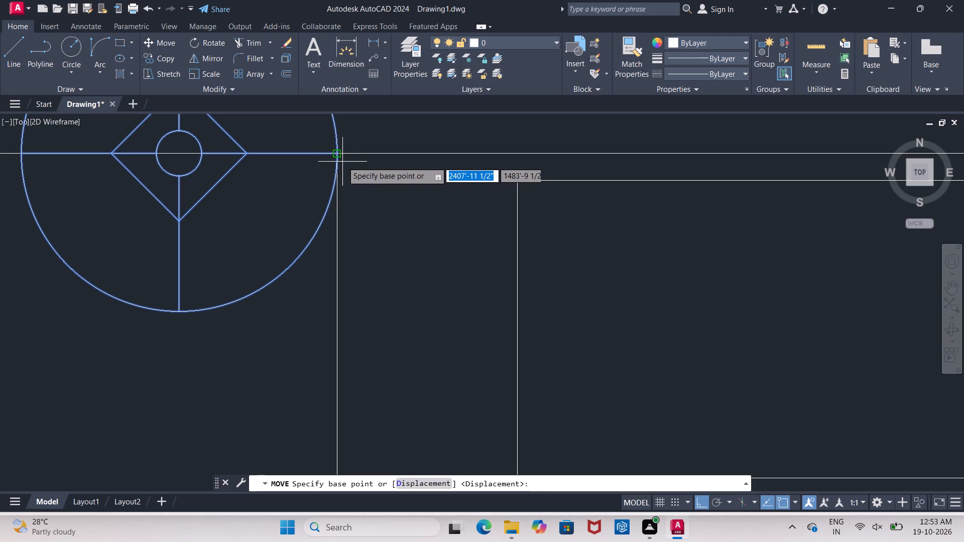
{"action": "left_click", "coordinate": [336, 158]}
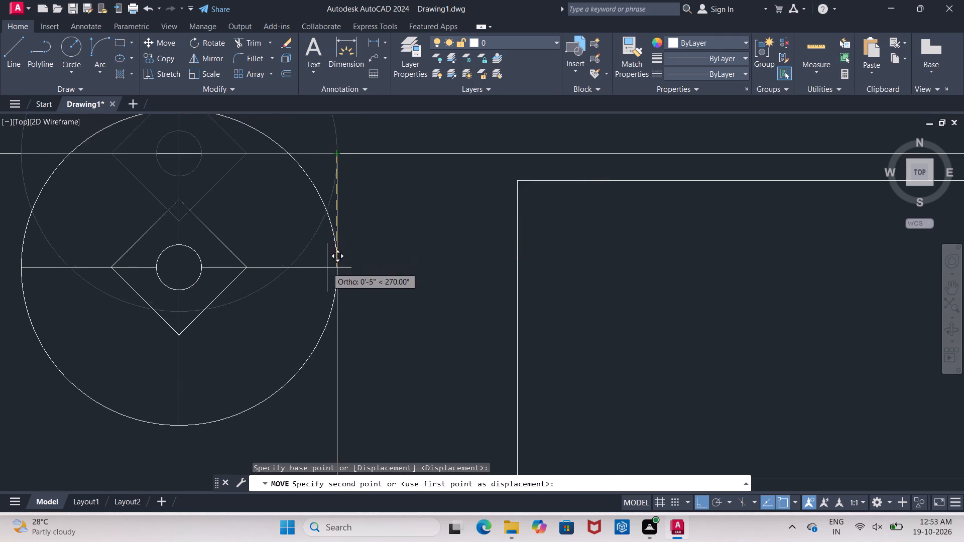
{"action": "left_click", "coordinate": [326, 311]}
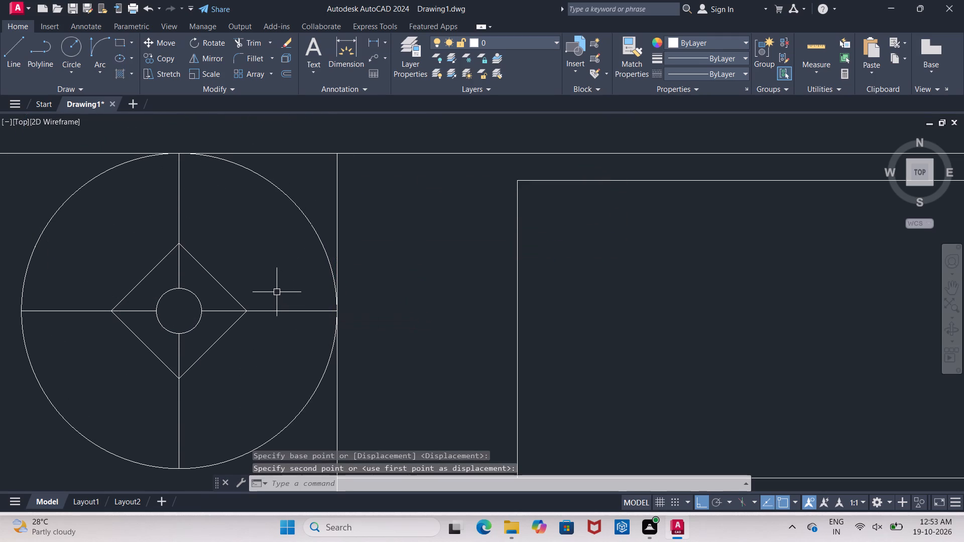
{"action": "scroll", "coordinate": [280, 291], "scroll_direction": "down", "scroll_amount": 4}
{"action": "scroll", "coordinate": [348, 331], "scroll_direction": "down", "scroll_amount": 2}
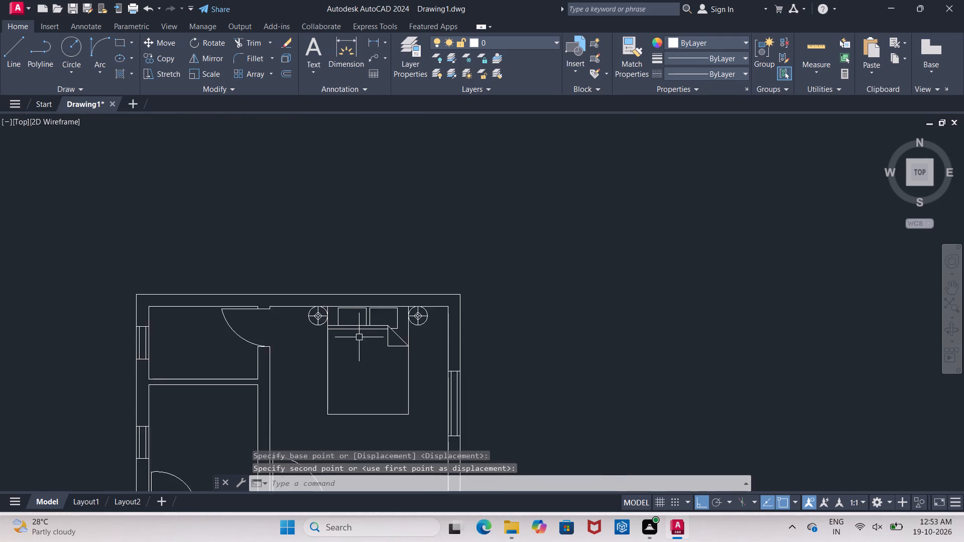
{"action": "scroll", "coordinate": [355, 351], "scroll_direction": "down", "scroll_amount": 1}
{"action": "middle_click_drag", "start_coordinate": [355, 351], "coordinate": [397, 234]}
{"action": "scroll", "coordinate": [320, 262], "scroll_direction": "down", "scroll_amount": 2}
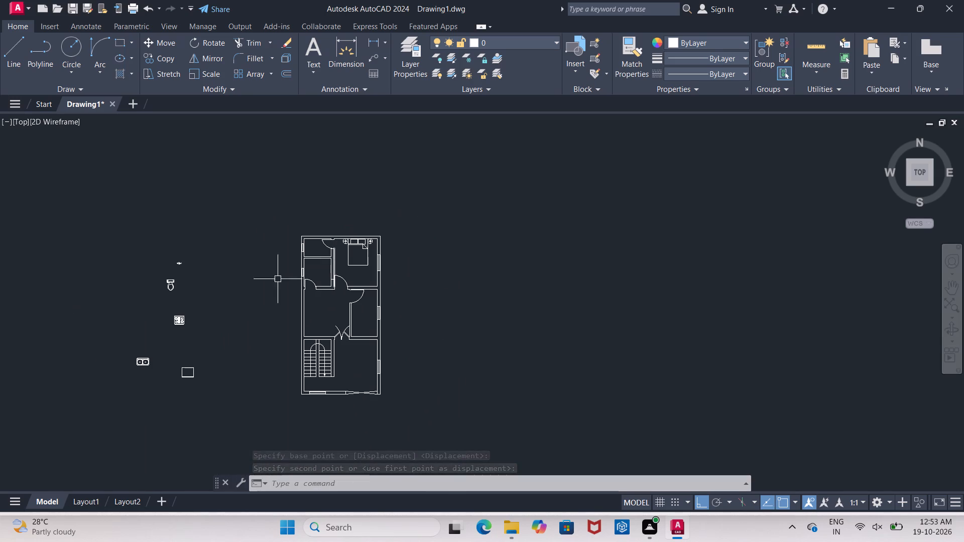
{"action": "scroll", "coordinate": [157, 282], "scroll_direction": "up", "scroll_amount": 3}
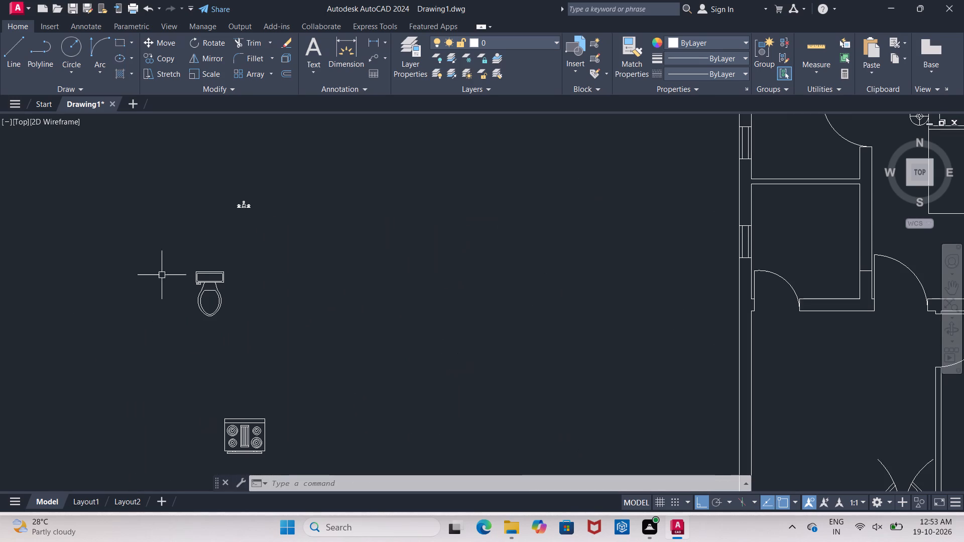
Rotate the toilet block 90° counterclockwise about its tank's north edge, so the tank faces west and the bowl east.
{"action": "left_click", "coordinate": [161, 253]}
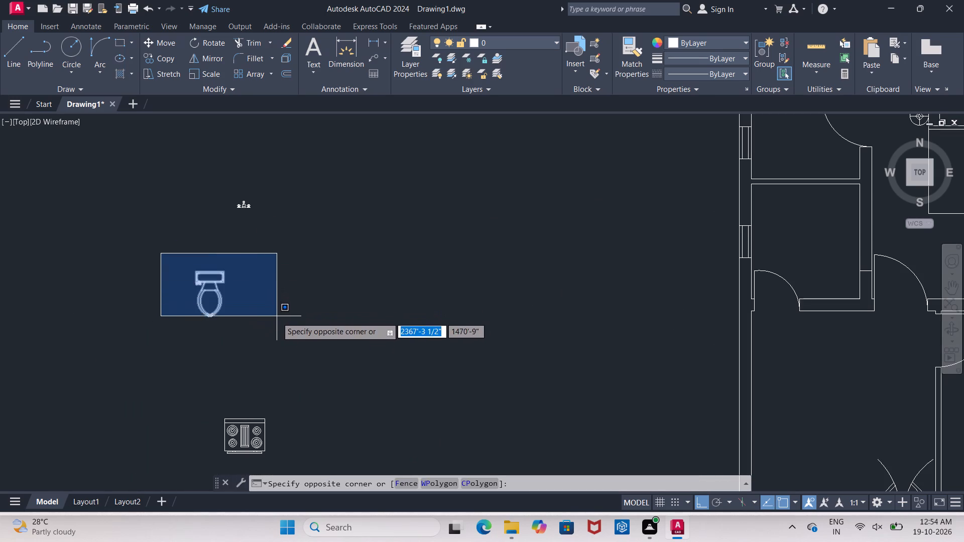
{"action": "left_click", "coordinate": [280, 333]}
{"action": "left_click", "coordinate": [192, 48]}
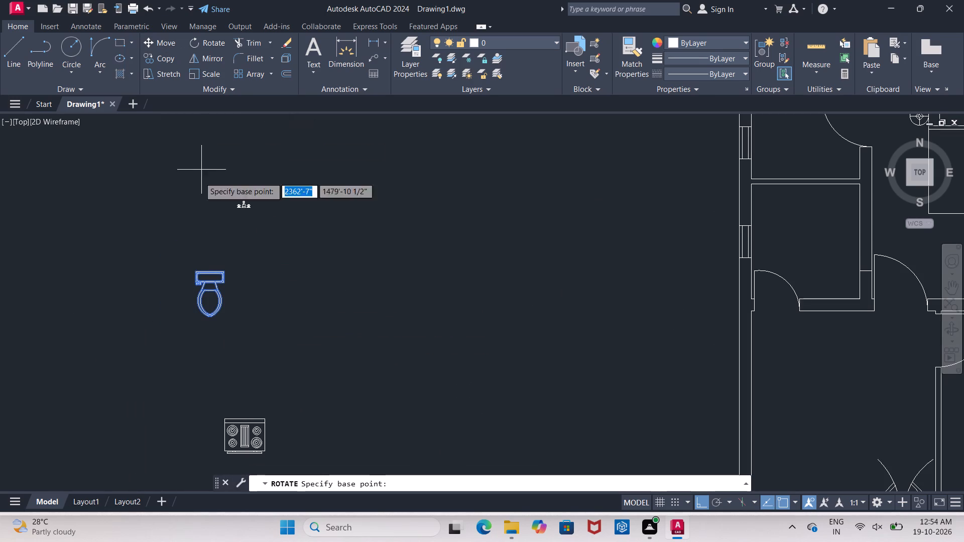
{"action": "left_click", "coordinate": [220, 272]}
{"action": "left_click", "coordinate": [218, 231]}
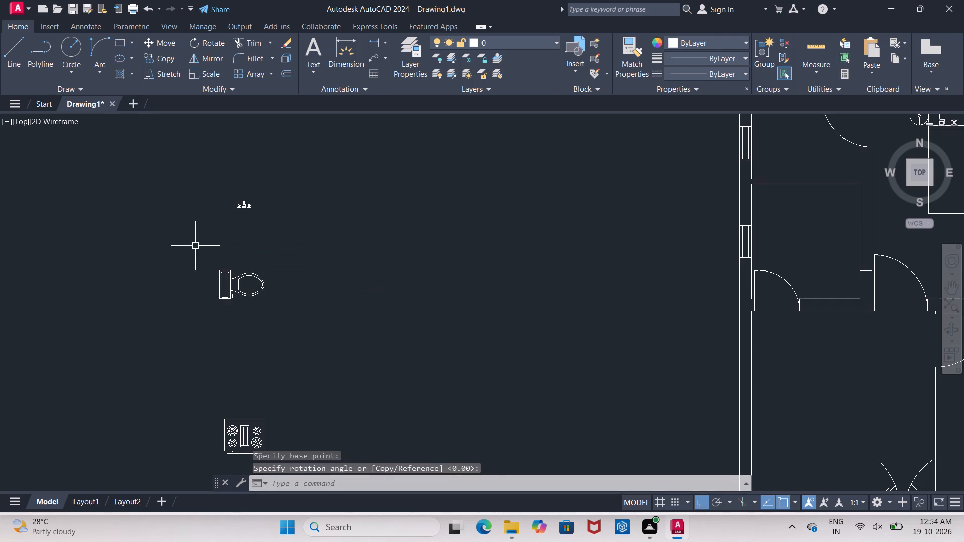
Turn Ortho off and move the toilet block into the north-west bathroom, with its tank against the west wall beside the window.
{"action": "left_click_drag", "start_coordinate": [173, 257], "coordinate": [182, 259]}
{"action": "left_click", "coordinate": [273, 325]}
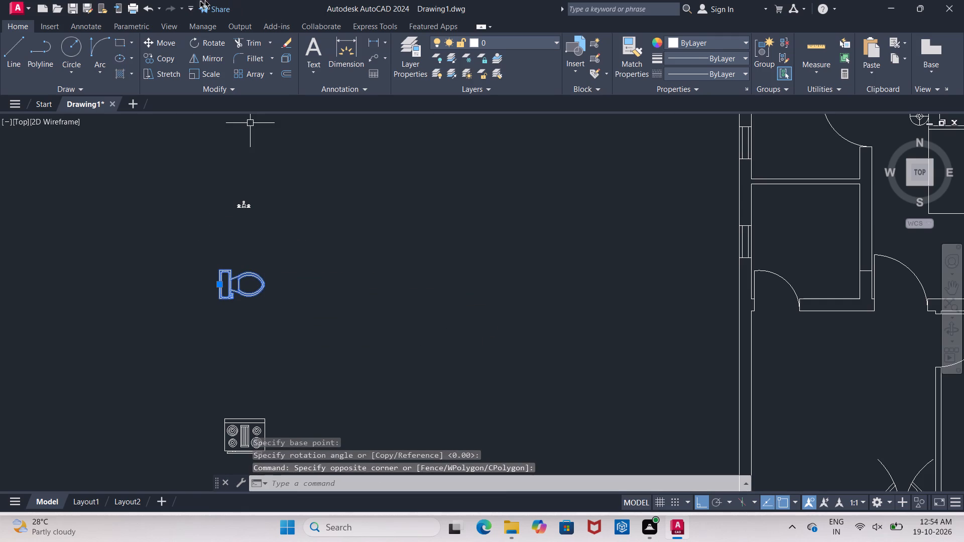
{"action": "left_click", "coordinate": [146, 44]}
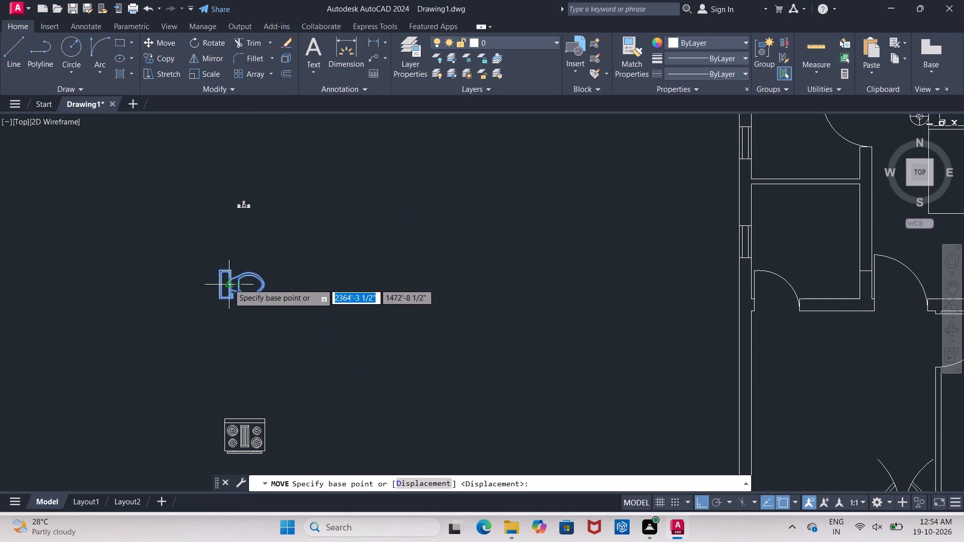
{"action": "left_click", "coordinate": [221, 286]}
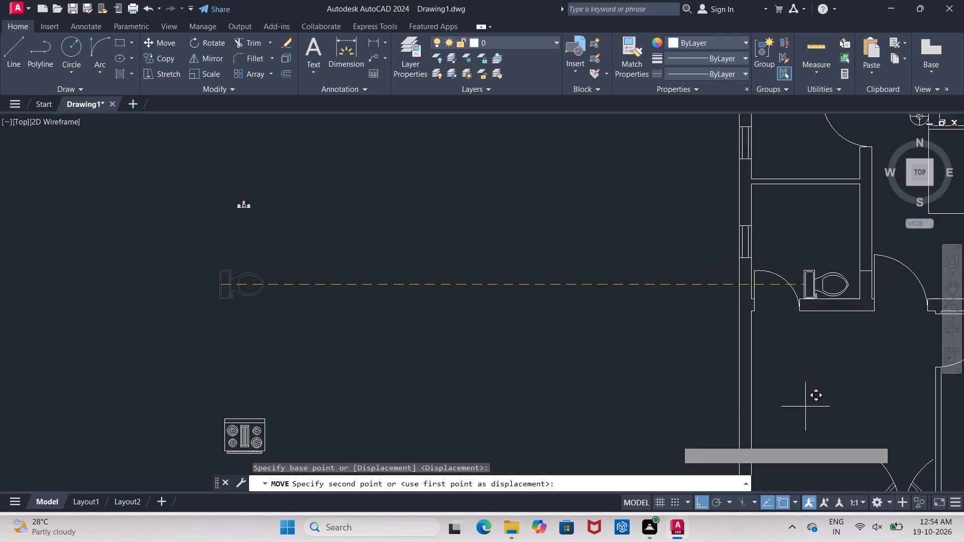
{"action": "left_click", "coordinate": [699, 504]}
{"action": "middle_click_drag", "start_coordinate": [793, 176], "coordinate": [693, 333]}
{"action": "scroll", "coordinate": [655, 308], "scroll_direction": "up", "scroll_amount": 3}
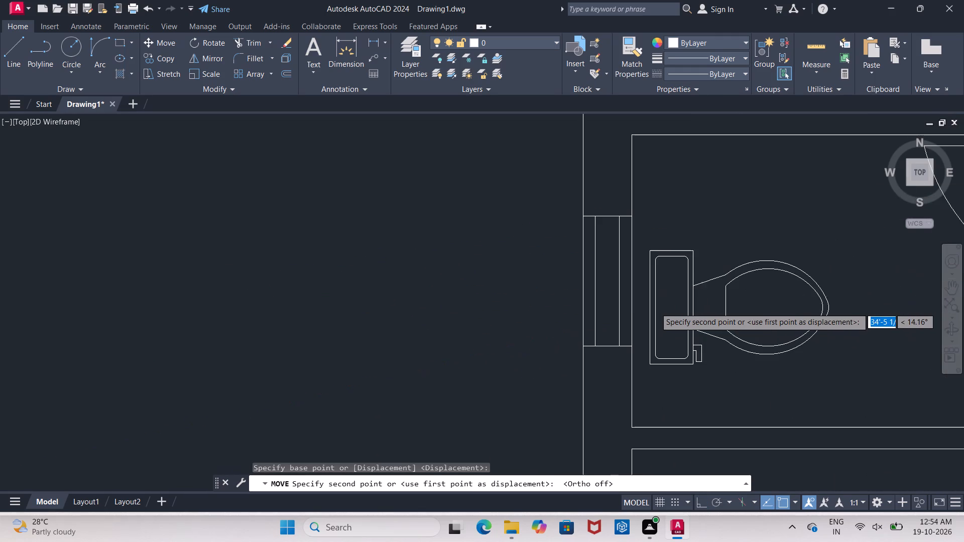
{"action": "scroll", "coordinate": [655, 308], "scroll_direction": "up", "scroll_amount": 2}
{"action": "middle_click_drag", "start_coordinate": [654, 279], "coordinate": [643, 328]}
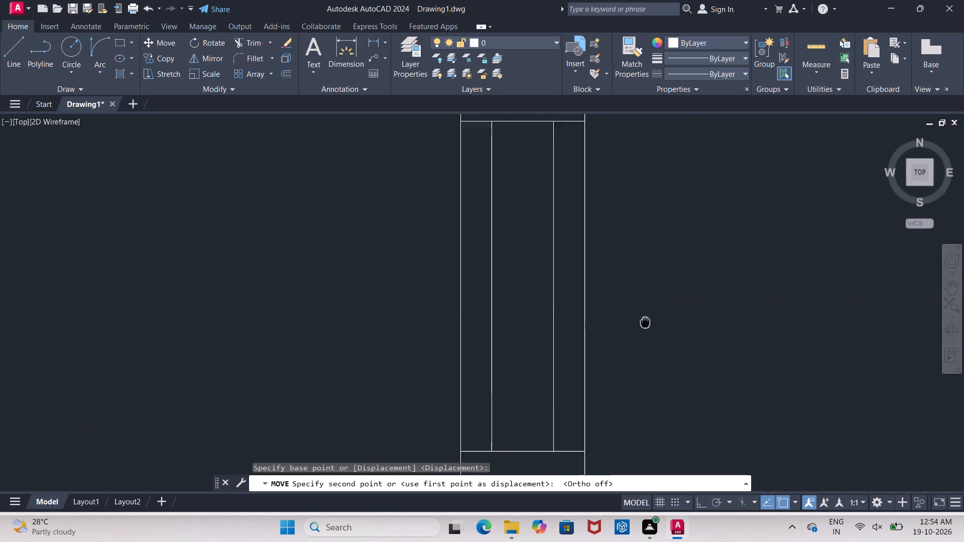
{"action": "middle_click_drag", "start_coordinate": [643, 328], "coordinate": [642, 331]}
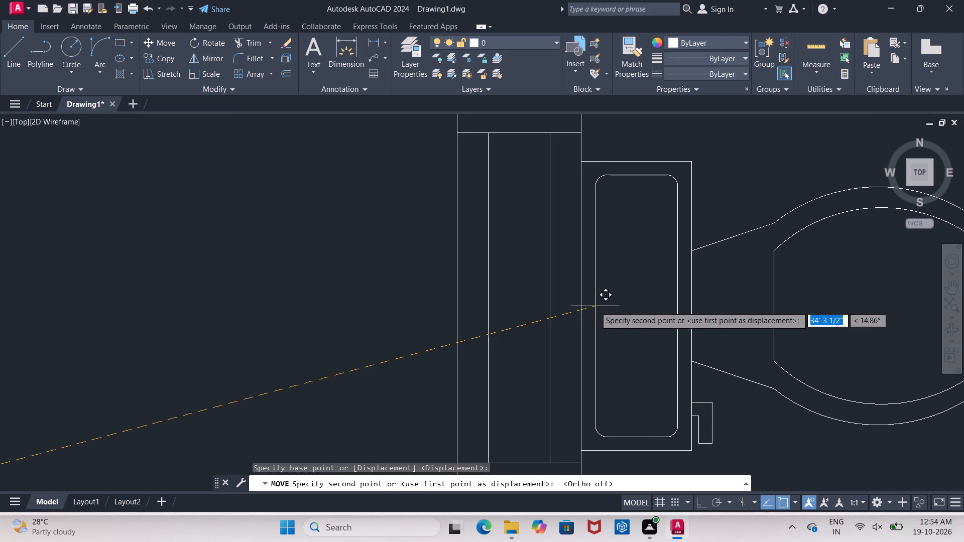
{"action": "left_click", "coordinate": [595, 306]}
Move the toilet slightly west so the back of its tank touches the west wall's inner face.
{"action": "scroll", "coordinate": [613, 357], "scroll_direction": "down", "scroll_amount": 1}
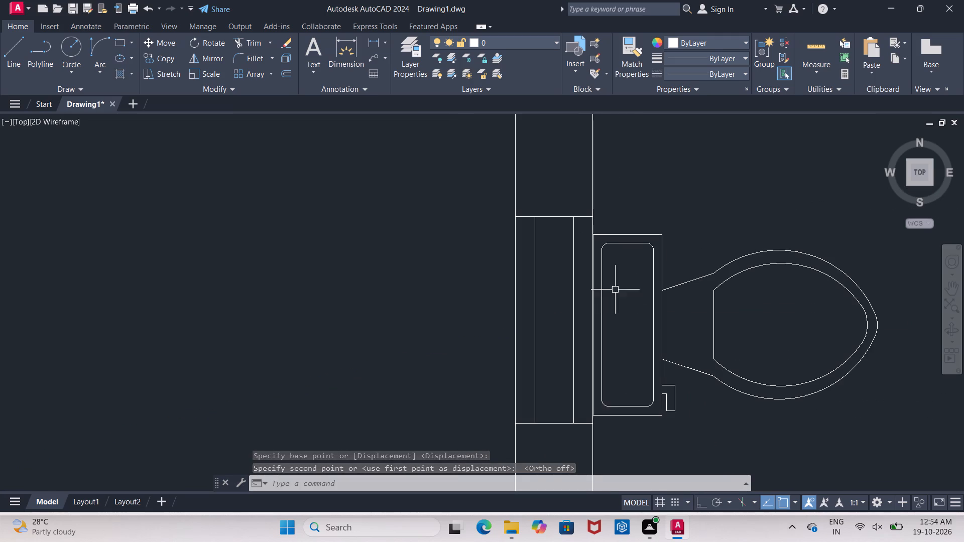
{"action": "scroll", "coordinate": [615, 373], "scroll_direction": "up", "scroll_amount": 4}
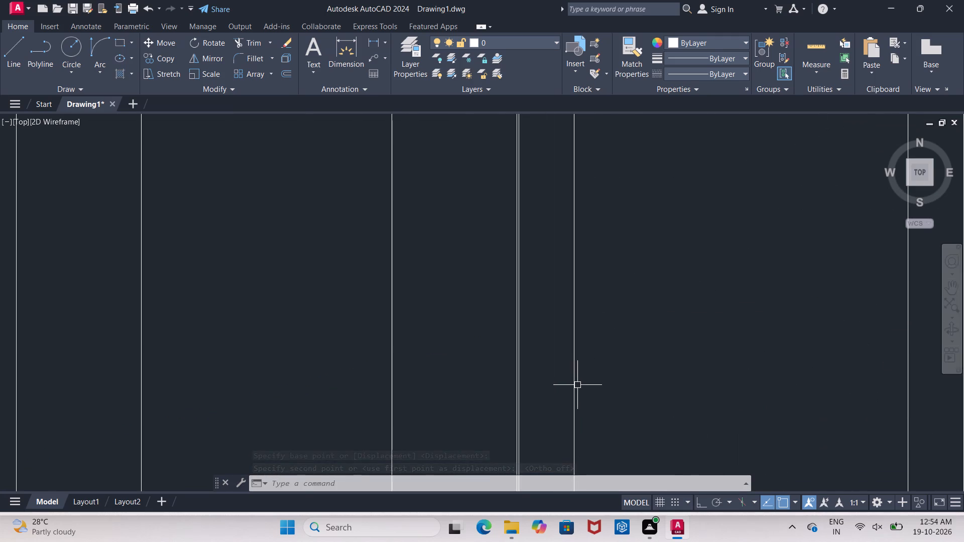
{"action": "left_click", "coordinate": [573, 385]}
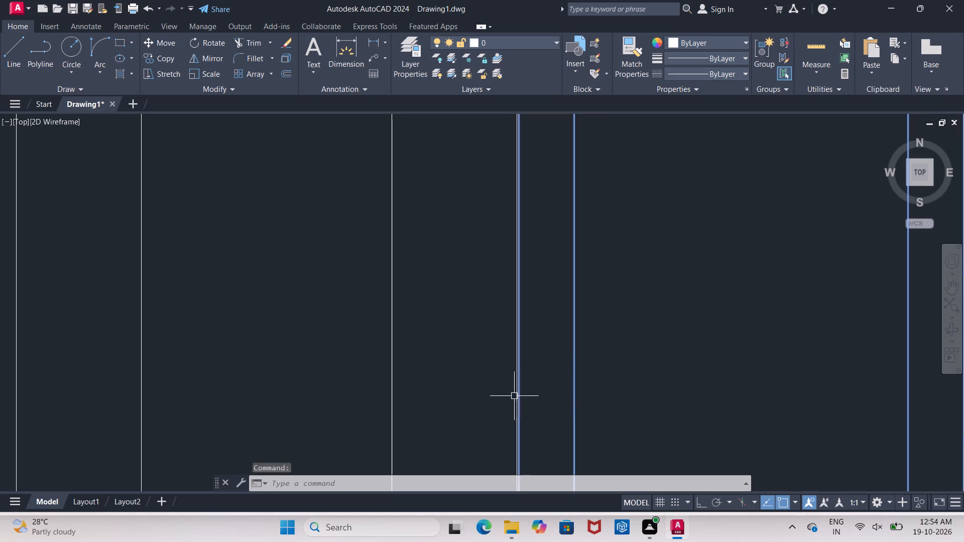
{"action": "scroll", "coordinate": [514, 396], "scroll_direction": "up", "scroll_amount": 6}
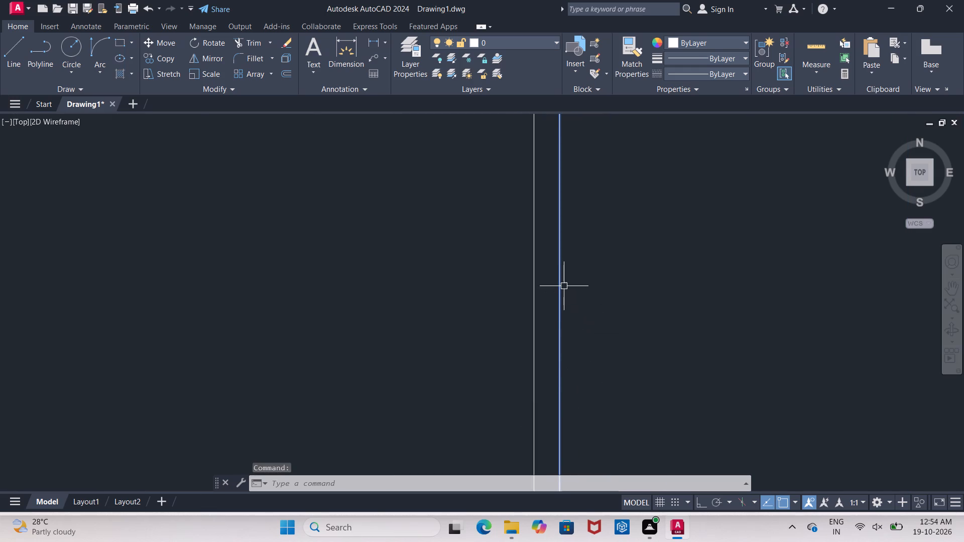
{"action": "left_click", "coordinate": [160, 39]}
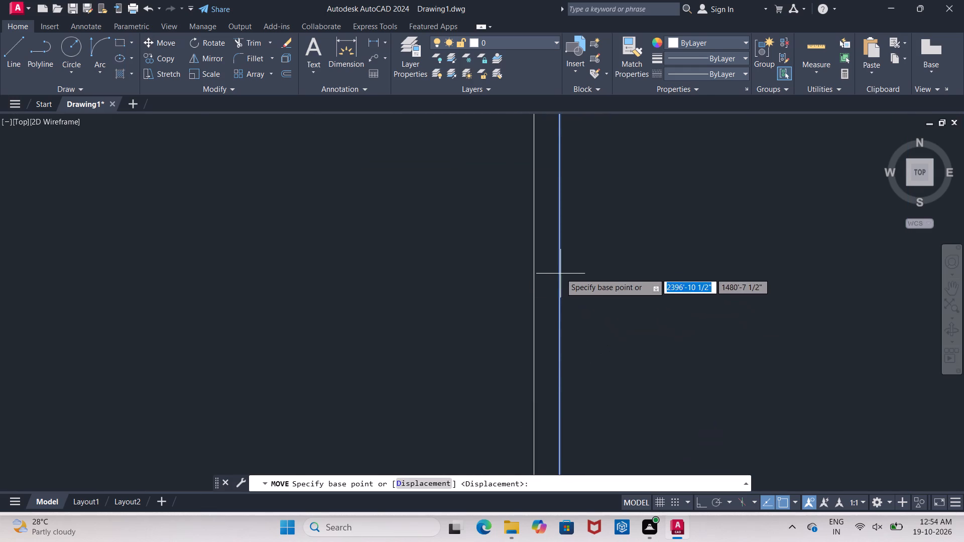
{"action": "left_click", "coordinate": [560, 273]}
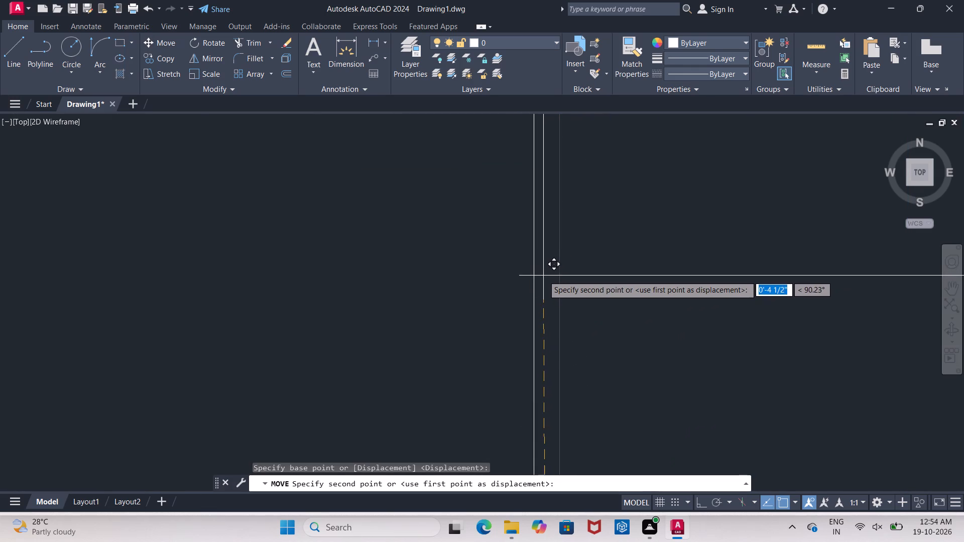
{"action": "left_click", "coordinate": [534, 279]}
Move the toilet about 11 inches south along the west wall so its tank is centred on the window.
{"action": "scroll", "coordinate": [546, 294], "scroll_direction": "down", "scroll_amount": 7}
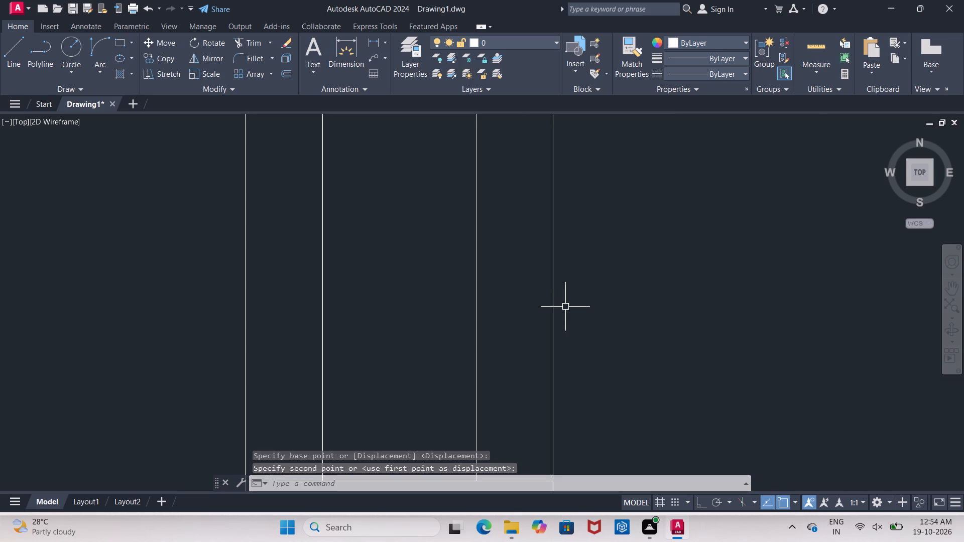
{"action": "scroll", "coordinate": [566, 307], "scroll_direction": "down", "scroll_amount": 4}
{"action": "left_click", "coordinate": [585, 159]}
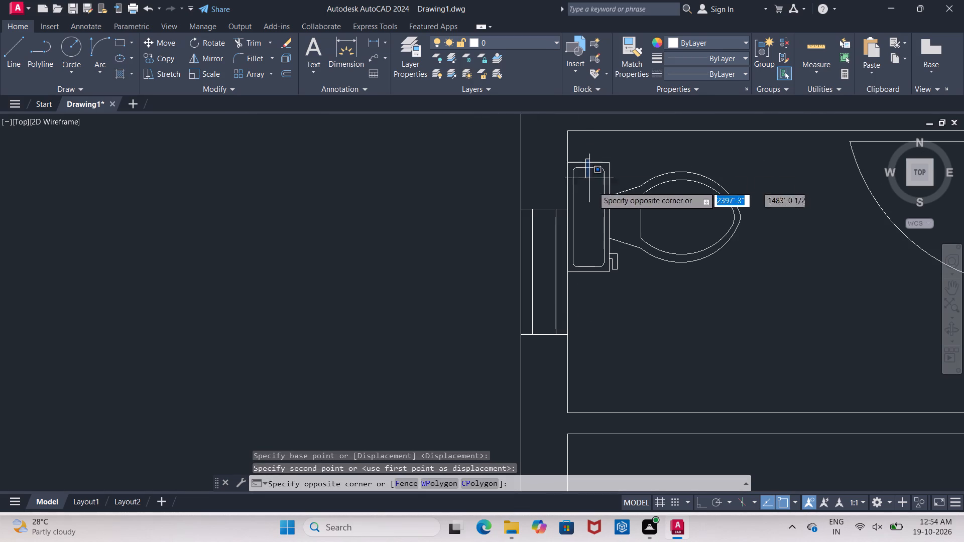
{"action": "left_click", "coordinate": [593, 281]}
{"action": "left_click", "coordinate": [617, 271]}
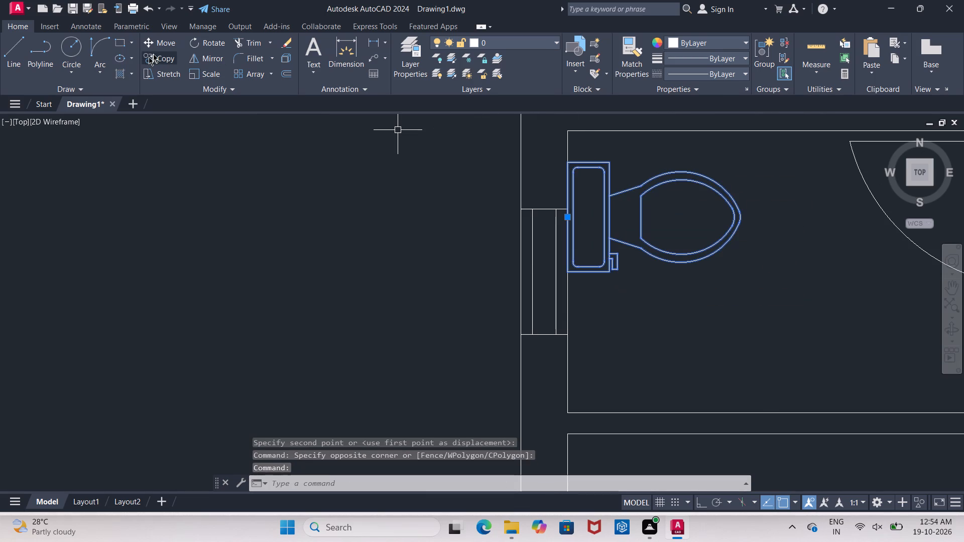
{"action": "left_click", "coordinate": [160, 45]}
{"action": "left_click", "coordinate": [588, 216]}
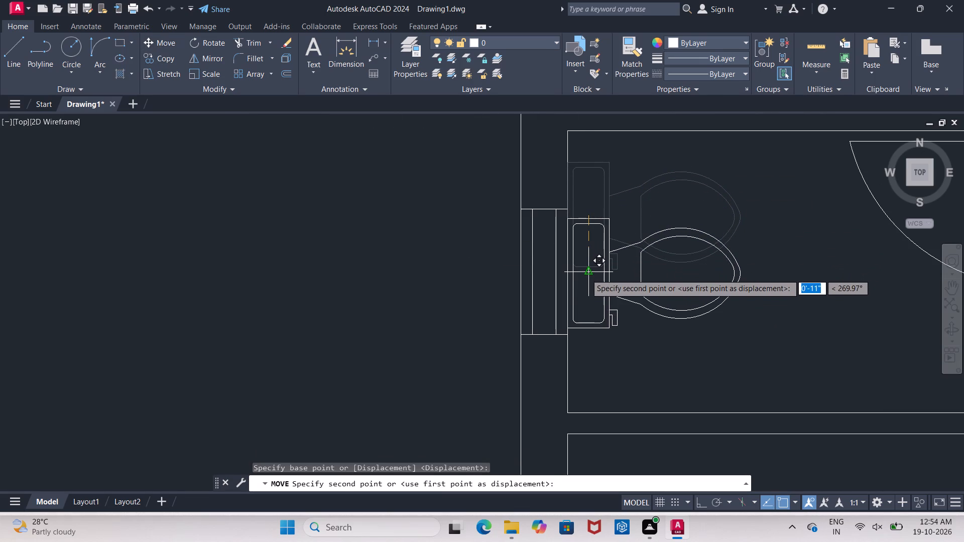
{"action": "left_click", "coordinate": [586, 275]}
Copy the toilet about 6'-2" straight south into the second bathroom, against the west wall at its window.
{"action": "scroll", "coordinate": [599, 300], "scroll_direction": "down", "scroll_amount": 1}
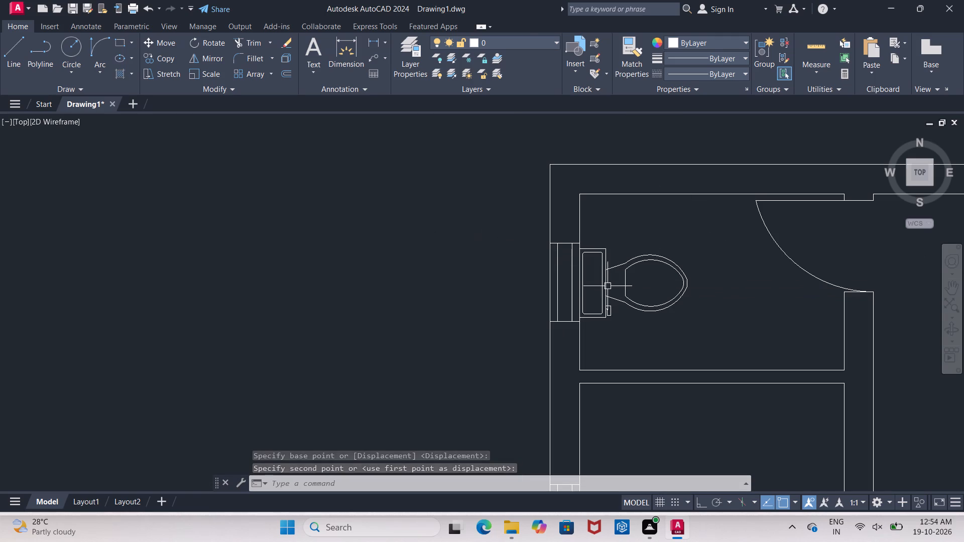
{"action": "left_click", "coordinate": [606, 288]}
{"action": "left_click", "coordinate": [165, 59]}
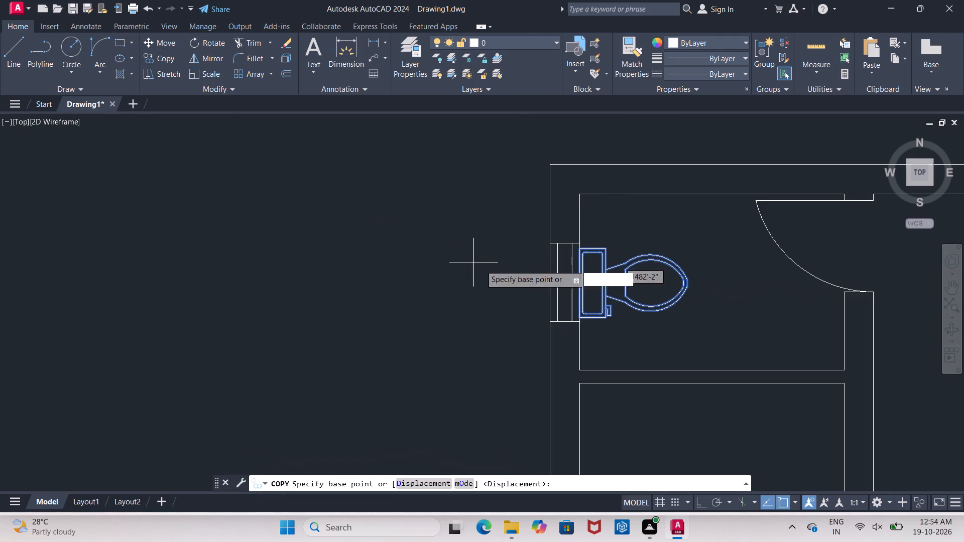
{"action": "left_click", "coordinate": [591, 284]}
{"action": "middle_click_drag", "start_coordinate": [589, 370], "coordinate": [589, 205]}
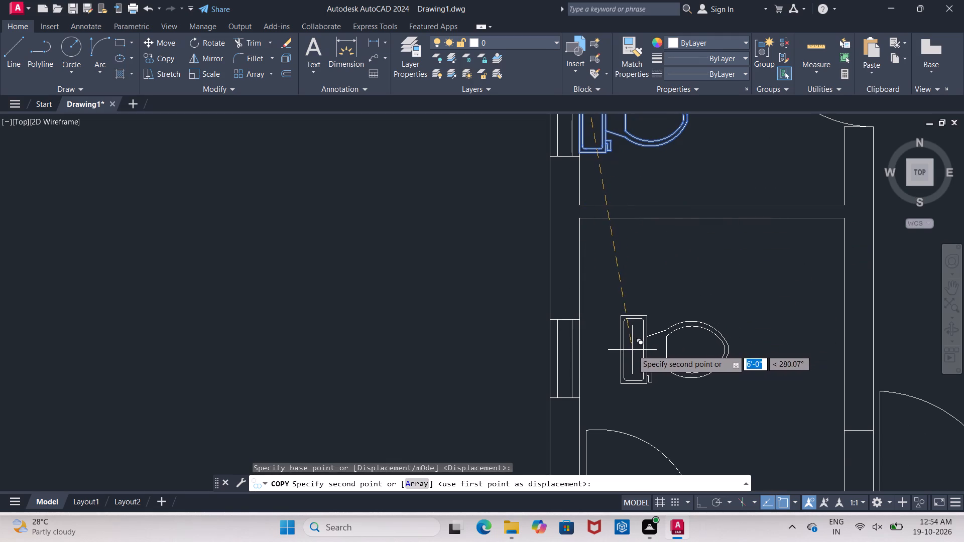
{"action": "scroll", "coordinate": [576, 362], "scroll_direction": "up", "scroll_amount": 3}
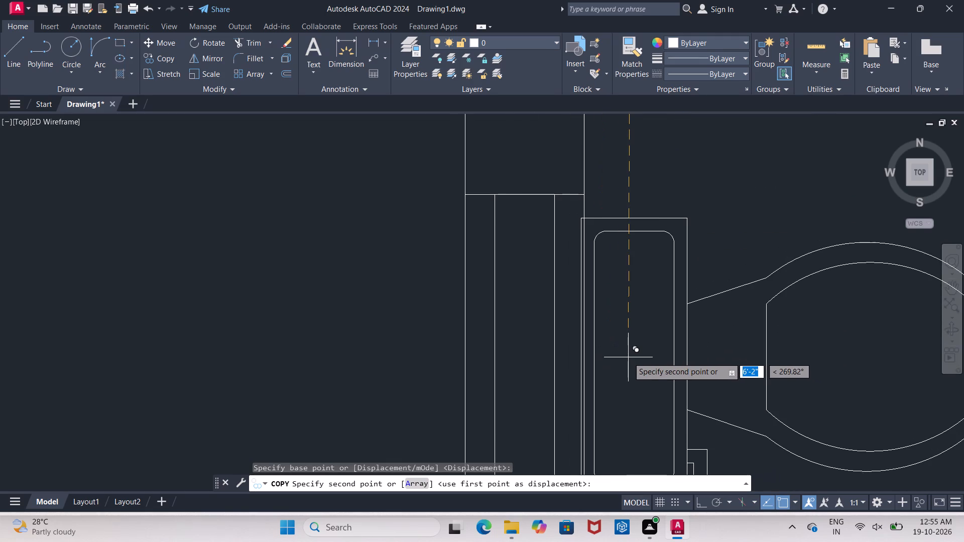
{"action": "scroll", "coordinate": [628, 357], "scroll_direction": "down", "scroll_amount": 1}
{"action": "middle_click_drag", "start_coordinate": [628, 356], "coordinate": [620, 327]}
{"action": "middle_click_drag", "start_coordinate": [621, 328], "coordinate": [623, 303]}
{"action": "scroll", "coordinate": [621, 306], "scroll_direction": "up", "scroll_amount": 1}
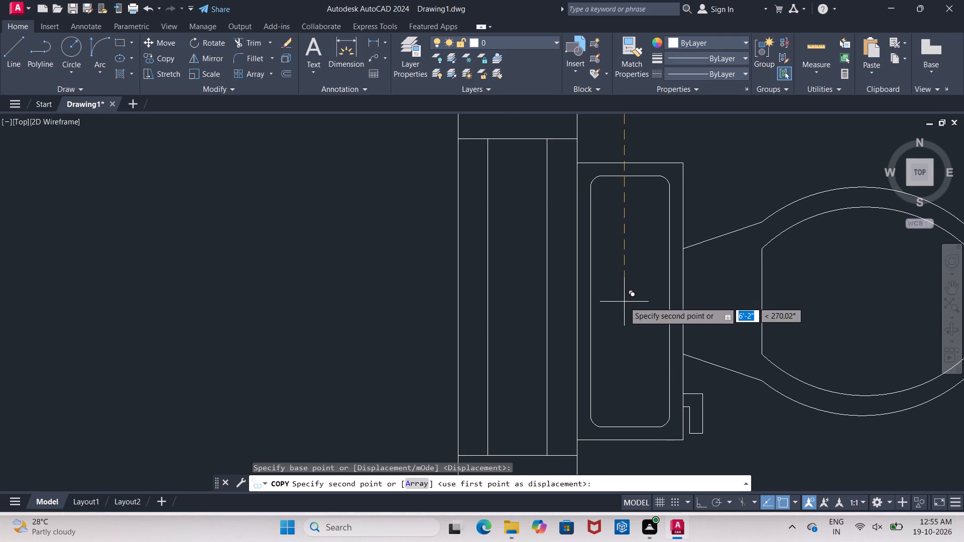
{"action": "left_click", "coordinate": [624, 301]}
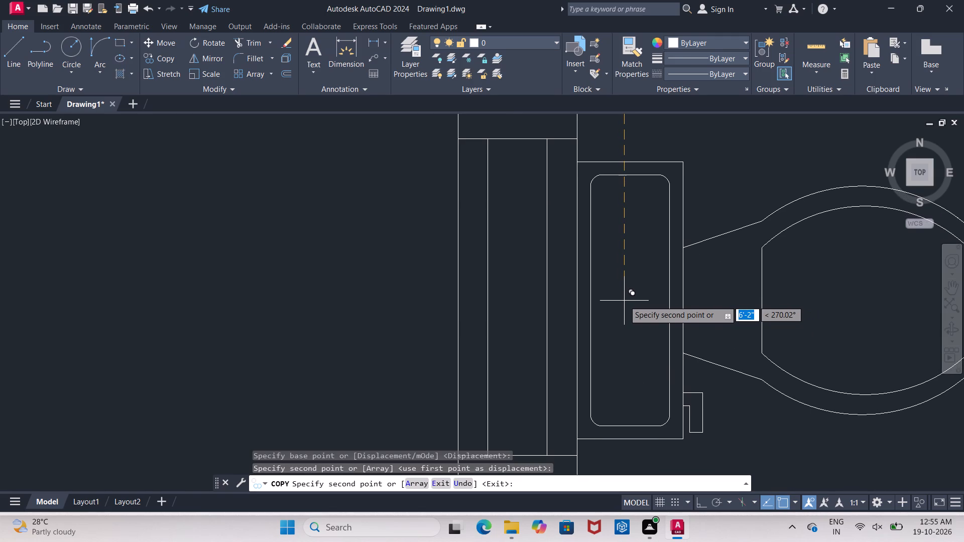
{"action": "scroll", "coordinate": [624, 301], "scroll_direction": "down", "scroll_amount": 1}
{"action": "key", "text": "Escape"}
Move the small faucet block with two taps into the north-west bathroom, placing its base along the south wall's inner face.
{"action": "scroll", "coordinate": [624, 301], "scroll_direction": "down", "scroll_amount": 6}
{"action": "middle_click_drag", "start_coordinate": [454, 356], "coordinate": [467, 295]}
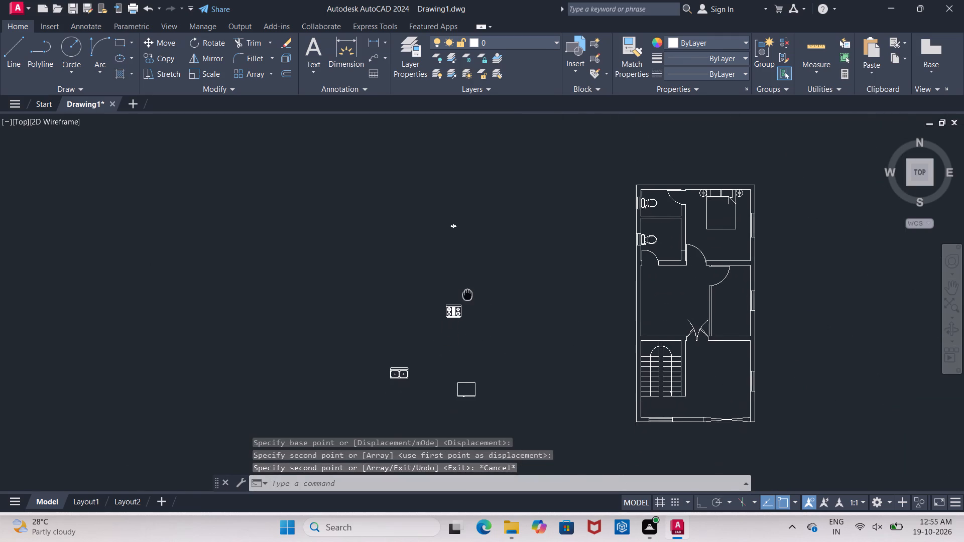
{"action": "middle_click_drag", "start_coordinate": [467, 295], "coordinate": [462, 306]}
{"action": "scroll", "coordinate": [450, 252], "scroll_direction": "up", "scroll_amount": 2}
{"action": "scroll", "coordinate": [452, 205], "scroll_direction": "up", "scroll_amount": 2}
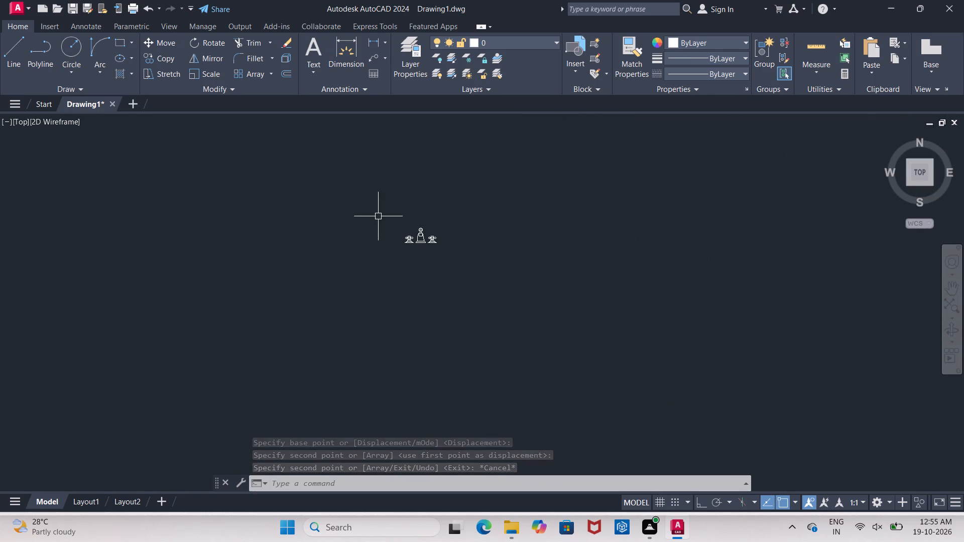
{"action": "left_click_drag", "start_coordinate": [378, 216], "coordinate": [385, 218]}
{"action": "left_click", "coordinate": [643, 349]}
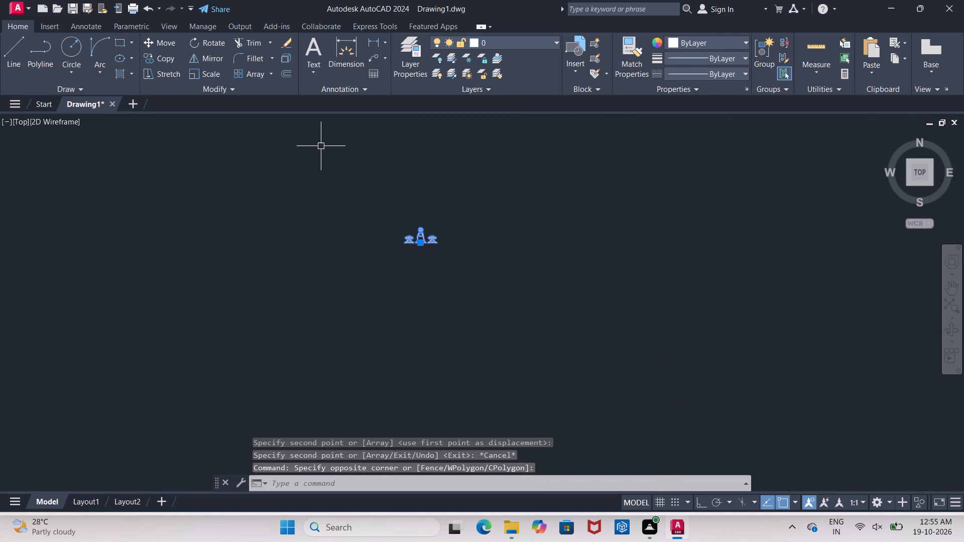
{"action": "left_click", "coordinate": [178, 47]}
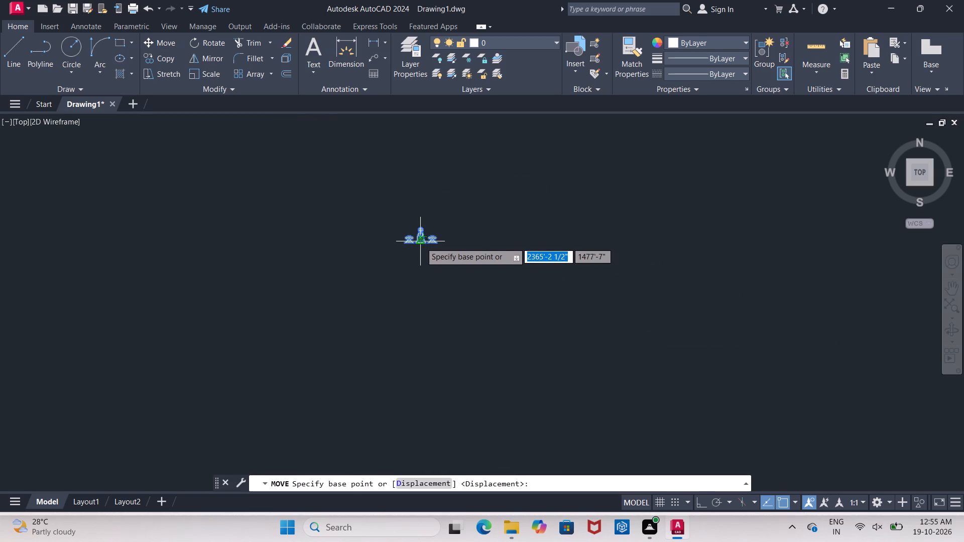
{"action": "left_click", "coordinate": [421, 242]}
{"action": "middle_click_drag", "start_coordinate": [817, 339], "coordinate": [327, 396]}
{"action": "middle_click_drag", "start_coordinate": [726, 378], "coordinate": [289, 296]}
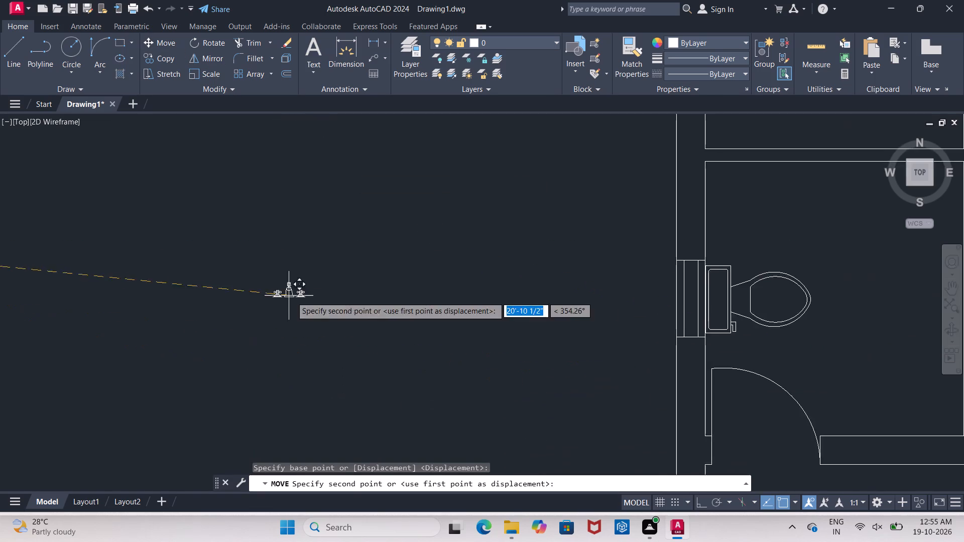
{"action": "scroll", "coordinate": [333, 294], "scroll_direction": "down", "scroll_amount": 3}
{"action": "scroll", "coordinate": [452, 258], "scroll_direction": "up", "scroll_amount": 2}
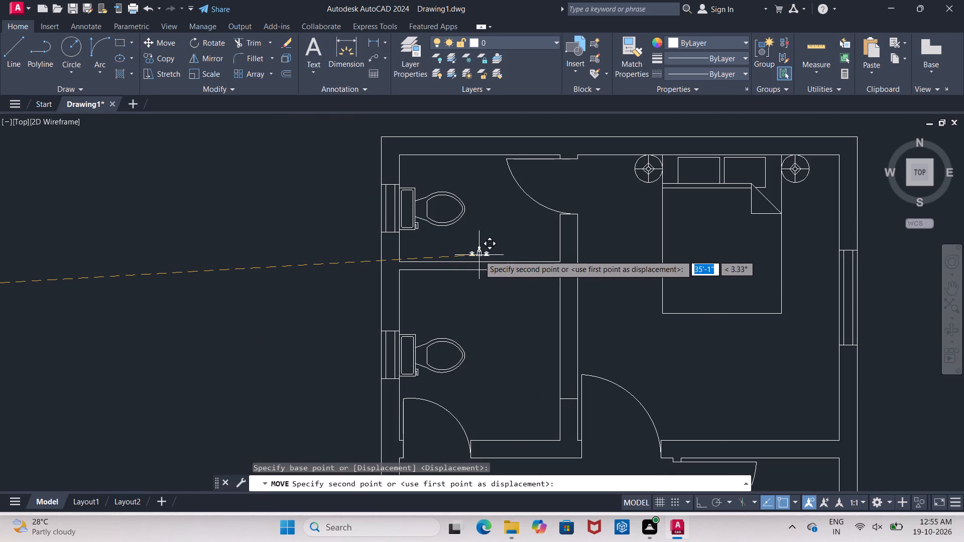
{"action": "scroll", "coordinate": [489, 254], "scroll_direction": "up", "scroll_amount": 5}
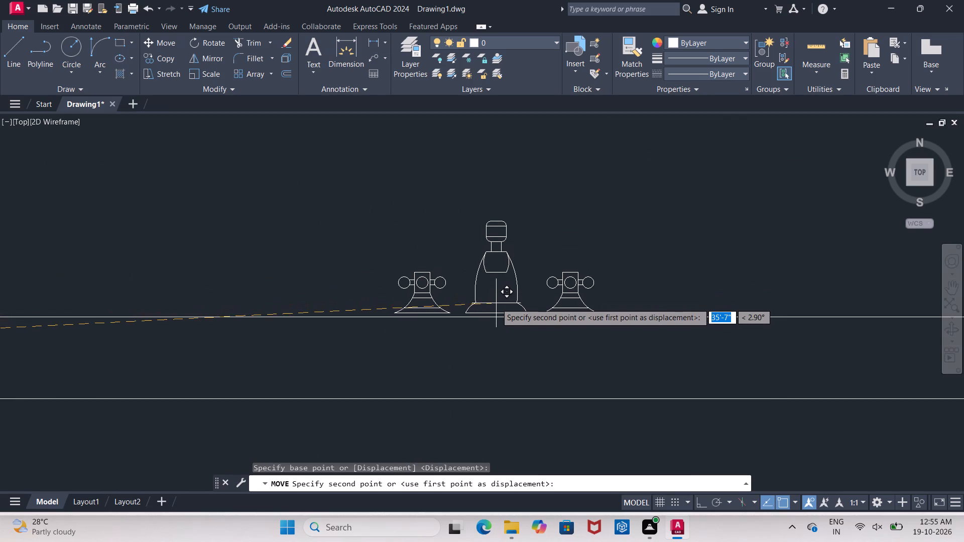
{"action": "scroll", "coordinate": [496, 307], "scroll_direction": "up", "scroll_amount": 2}
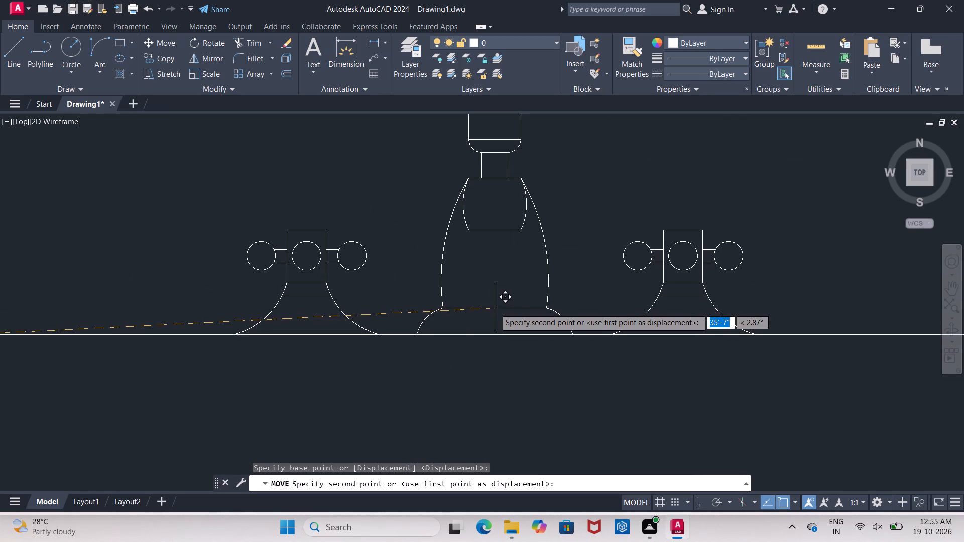
{"action": "left_click", "coordinate": [495, 308]}
Move the faucet block slightly south by its base midpoint so the base lies exactly on the north-west bathroom's south wall line.
{"action": "scroll", "coordinate": [464, 339], "scroll_direction": "up", "scroll_amount": 5}
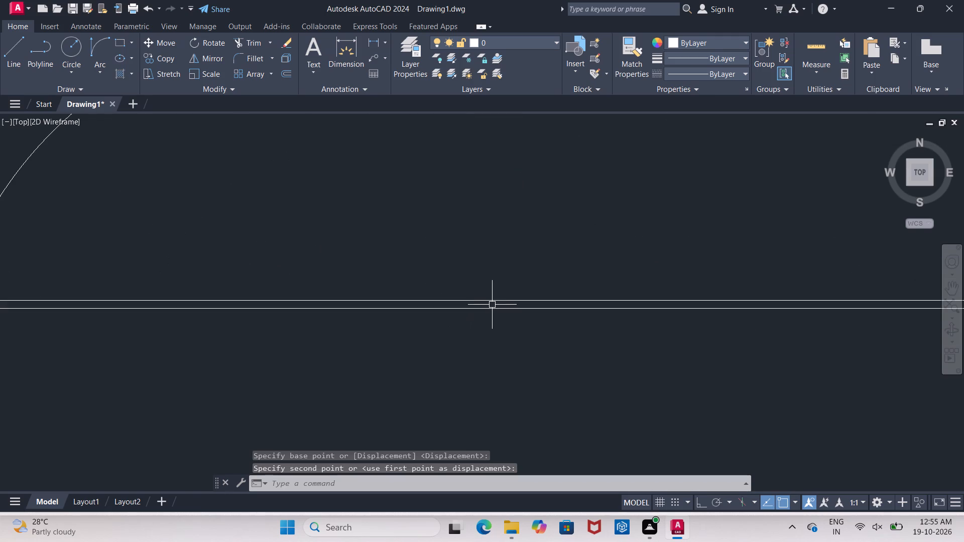
{"action": "left_click", "coordinate": [495, 301]}
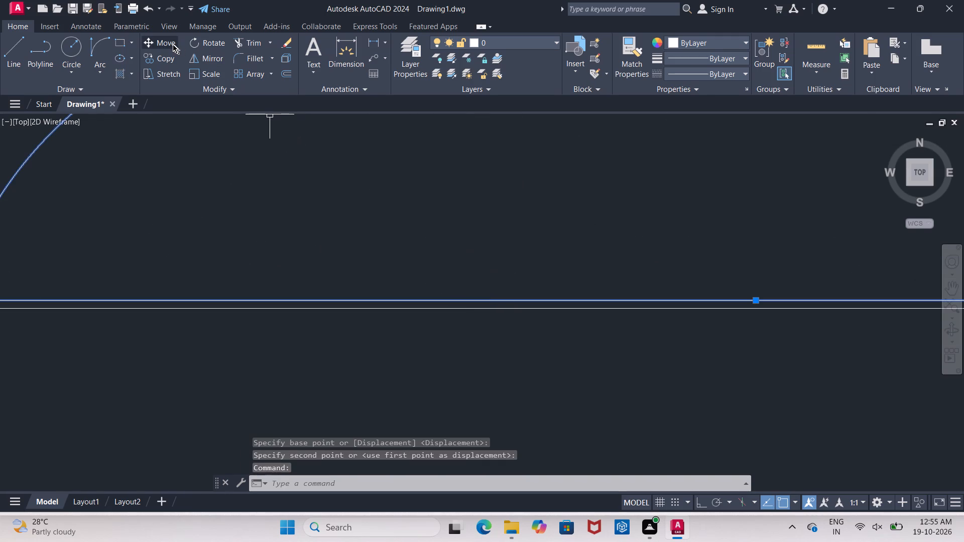
{"action": "left_click", "coordinate": [173, 44]}
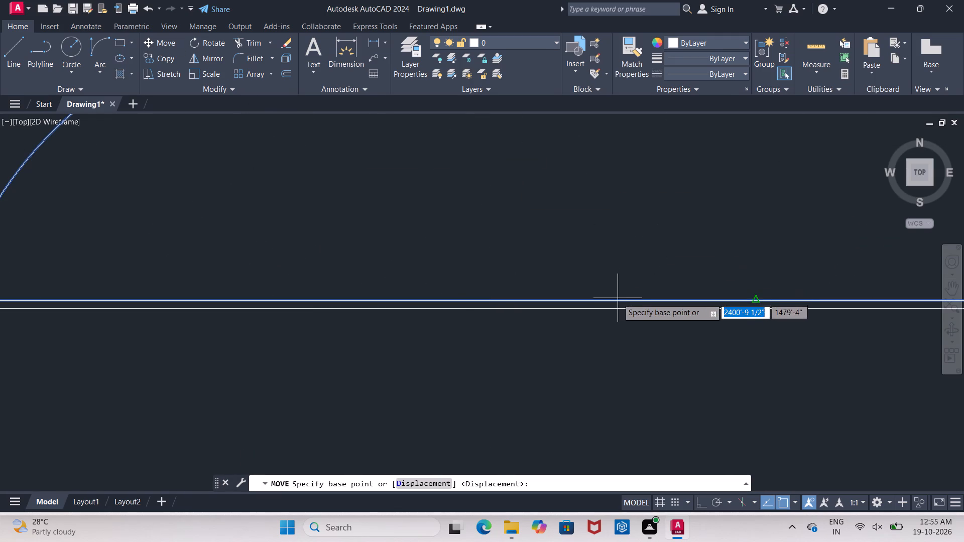
{"action": "left_click", "coordinate": [756, 302]}
{"action": "left_click", "coordinate": [756, 308]}
{"action": "scroll", "coordinate": [756, 308], "scroll_direction": "down", "scroll_amount": 3}
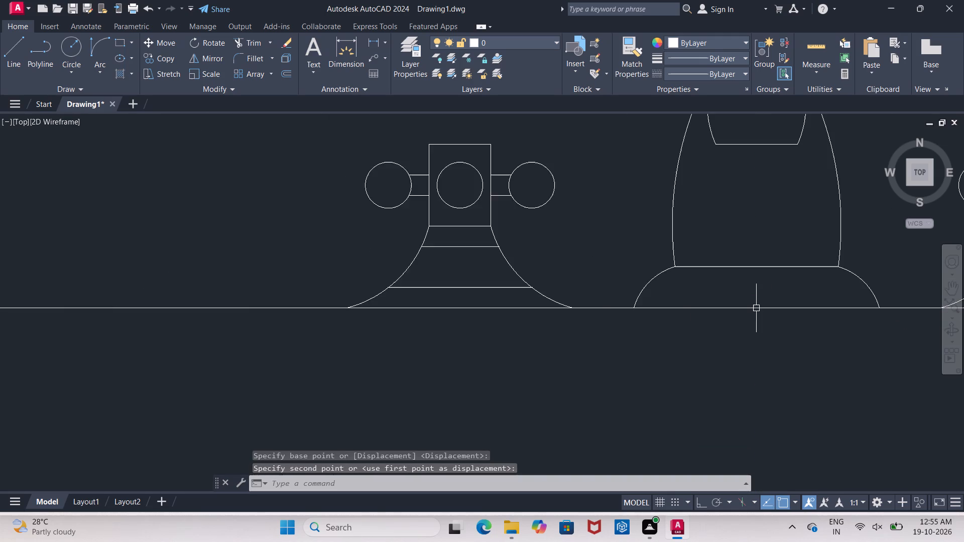
With Ortho turned on, mirror the faucet block across its horizontal base line on the bathroom wall, keeping the original.
{"action": "scroll", "coordinate": [756, 308], "scroll_direction": "down", "scroll_amount": 6}
{"action": "scroll", "coordinate": [772, 350], "scroll_direction": "down", "scroll_amount": 3}
{"action": "middle_click_drag", "start_coordinate": [784, 376], "coordinate": [608, 292]}
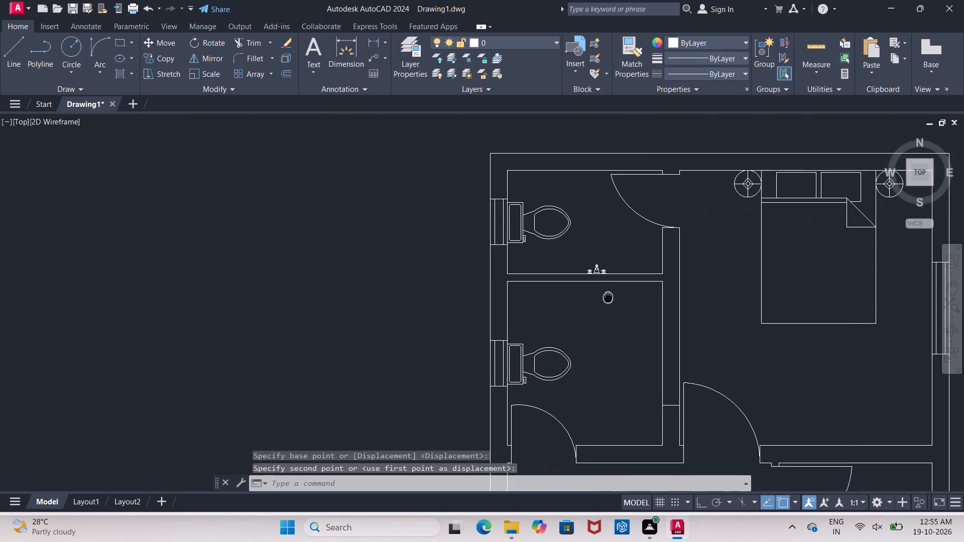
{"action": "middle_click_drag", "start_coordinate": [608, 292], "coordinate": [612, 274]}
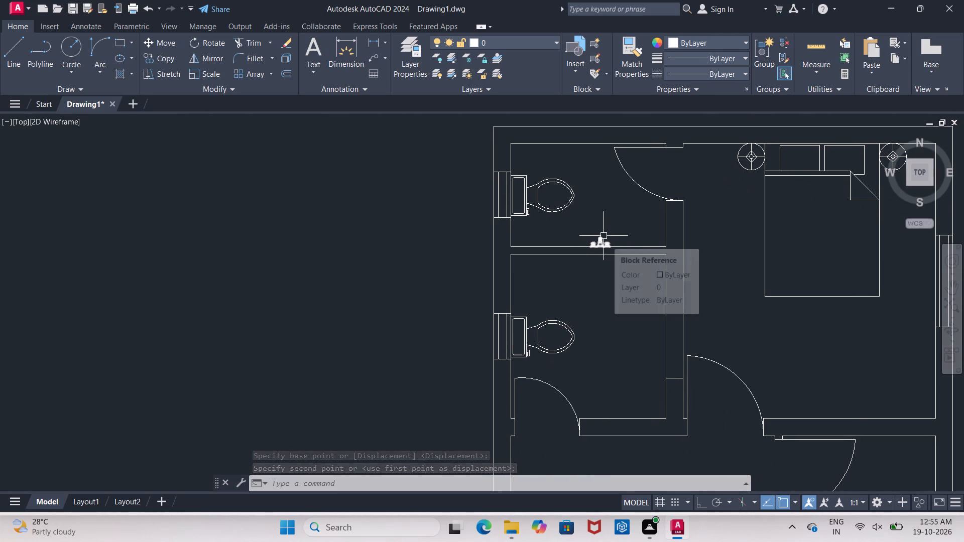
{"action": "left_click", "coordinate": [604, 236]}
{"action": "left_click", "coordinate": [197, 59]}
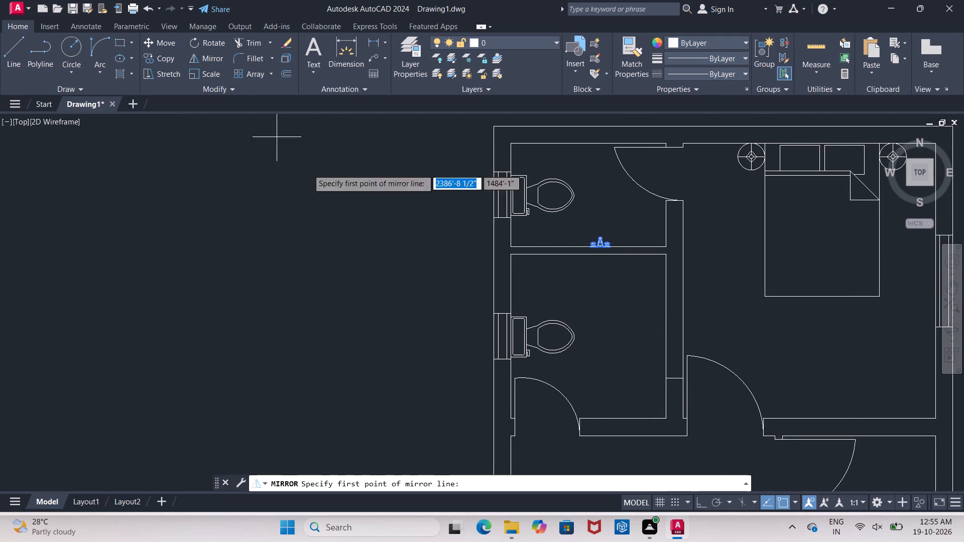
{"action": "scroll", "coordinate": [592, 234], "scroll_direction": "up", "scroll_amount": 4}
{"action": "scroll", "coordinate": [622, 276], "scroll_direction": "up", "scroll_amount": 2}
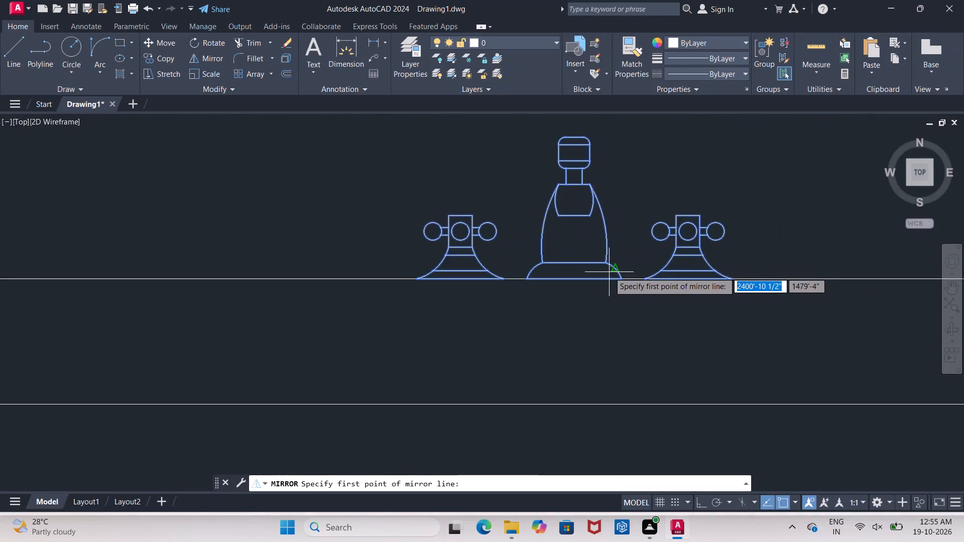
{"action": "scroll", "coordinate": [609, 268], "scroll_direction": "up", "scroll_amount": 1}
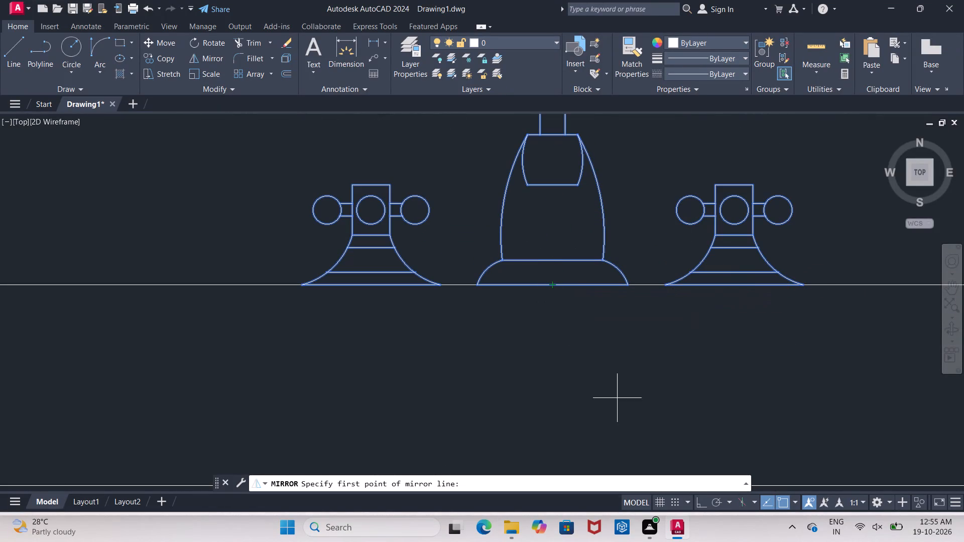
{"action": "left_click", "coordinate": [702, 503]}
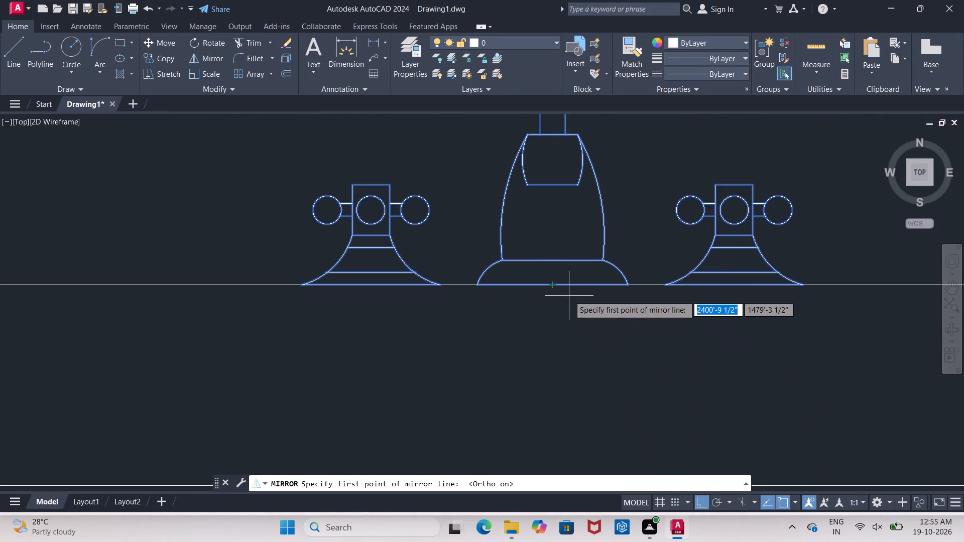
{"action": "left_click", "coordinate": [552, 288]}
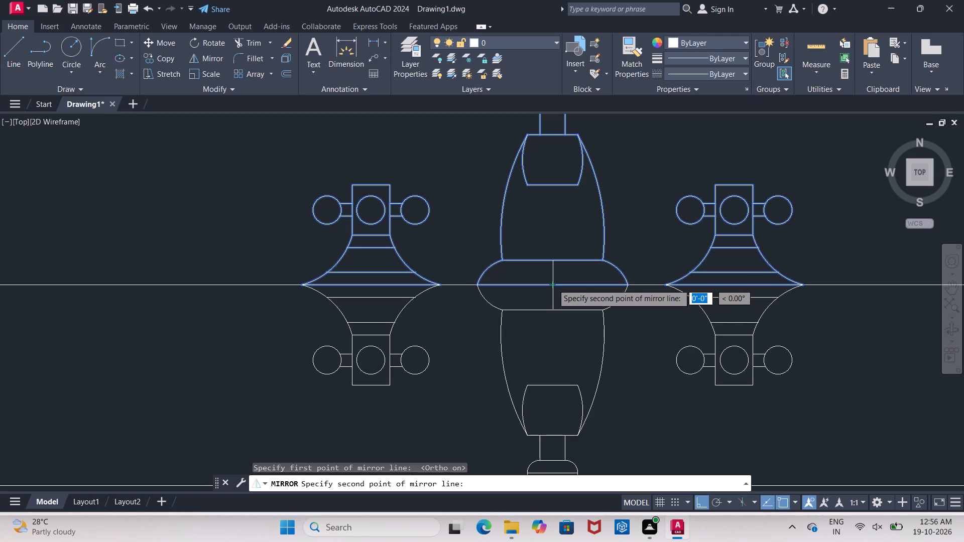
{"action": "left_click", "coordinate": [553, 284]}
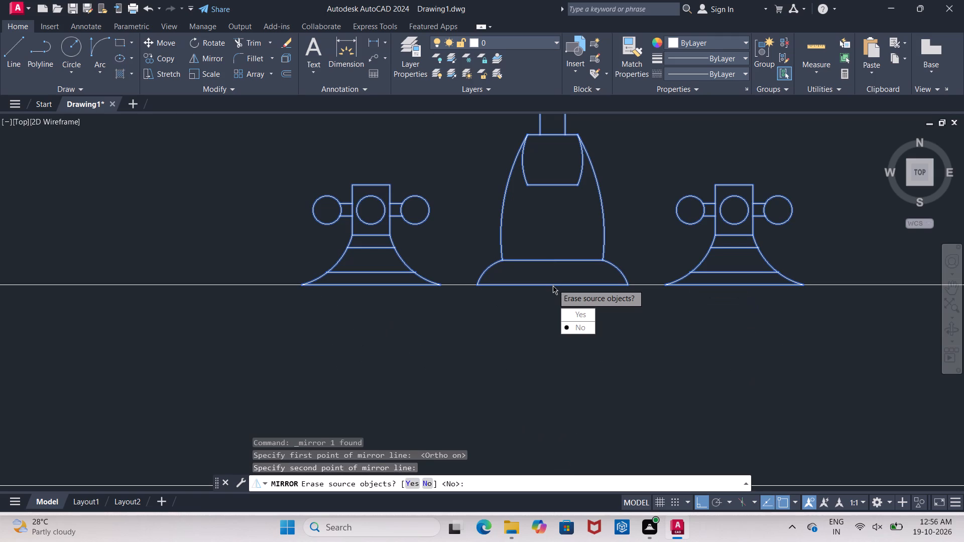
{"action": "key", "text": "Escape"}
{"action": "left_click", "coordinate": [555, 262]}
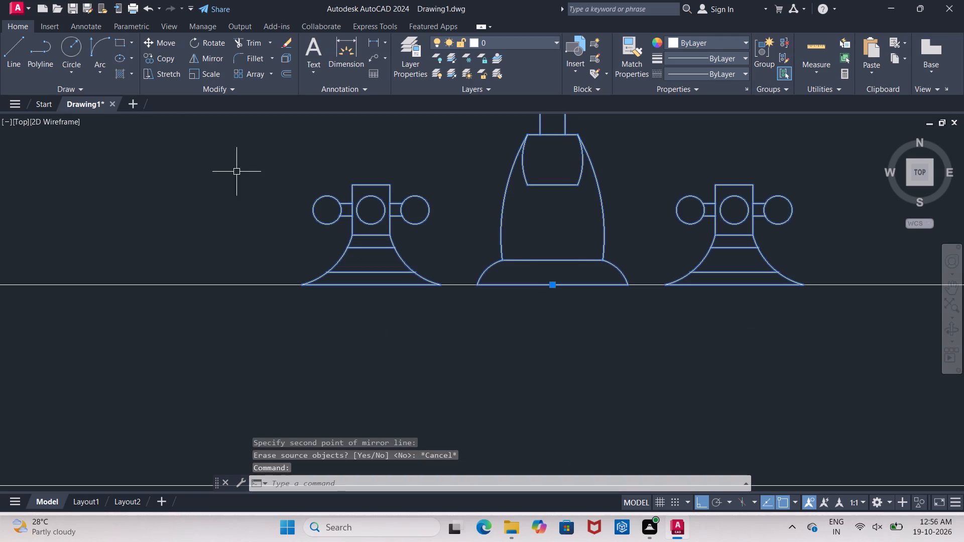
{"action": "left_click", "coordinate": [200, 57]}
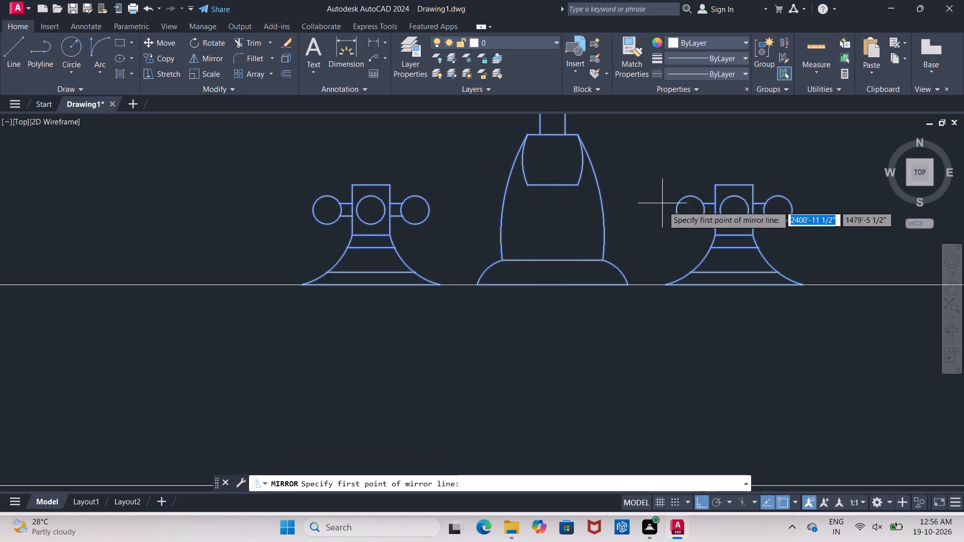
{"action": "left_click", "coordinate": [552, 284]}
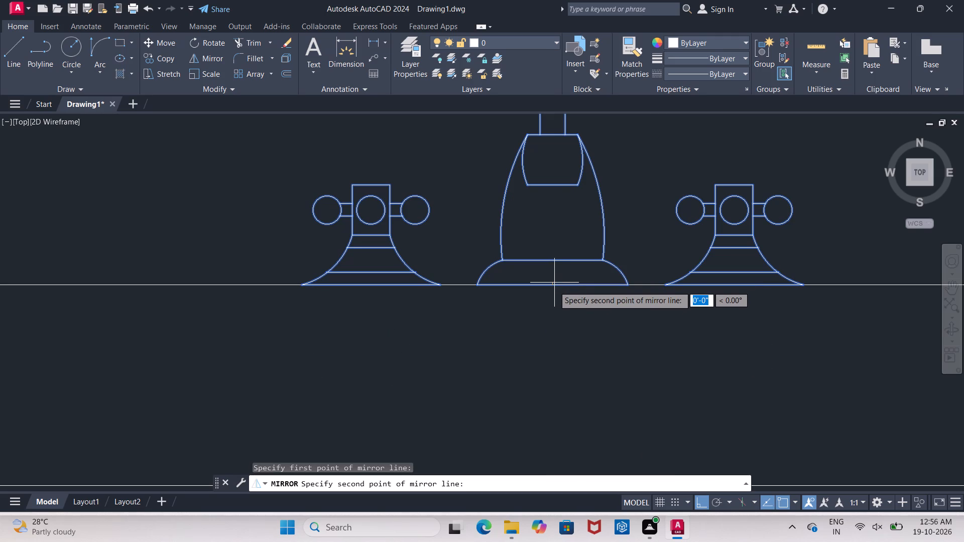
{"action": "left_click", "coordinate": [493, 302]}
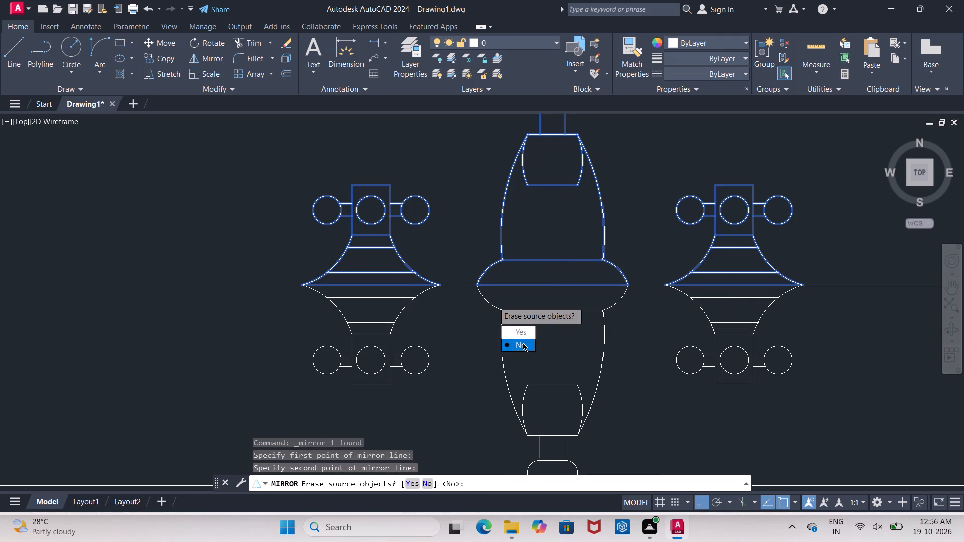
{"action": "left_click_drag", "start_coordinate": [523, 343], "coordinate": [493, 302]}
Move the mirrored faucet block about 4 inches straight south onto the other face of the wall, inside the second bathroom.
{"action": "left_click", "coordinate": [564, 312]}
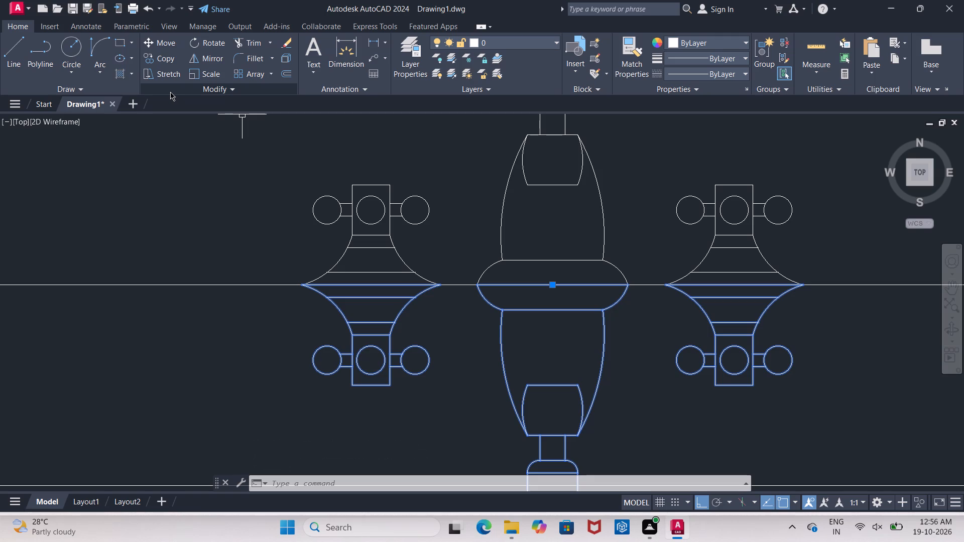
{"action": "left_click", "coordinate": [172, 47]}
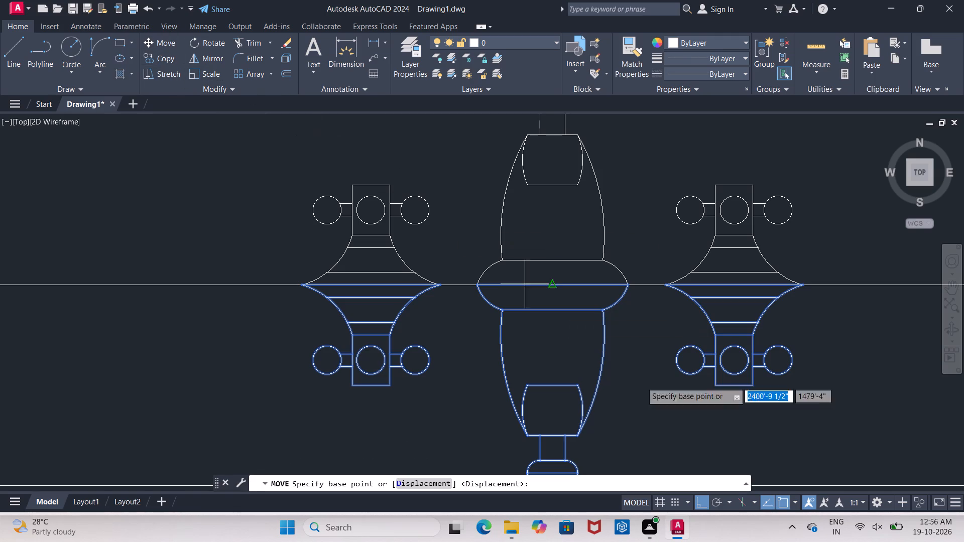
{"action": "scroll", "coordinate": [549, 347], "scroll_direction": "down", "scroll_amount": 4}
{"action": "middle_click_drag", "start_coordinate": [546, 345], "coordinate": [572, 238]}
{"action": "scroll", "coordinate": [572, 238], "scroll_direction": "up", "scroll_amount": 3}
{"action": "left_click", "coordinate": [572, 240]}
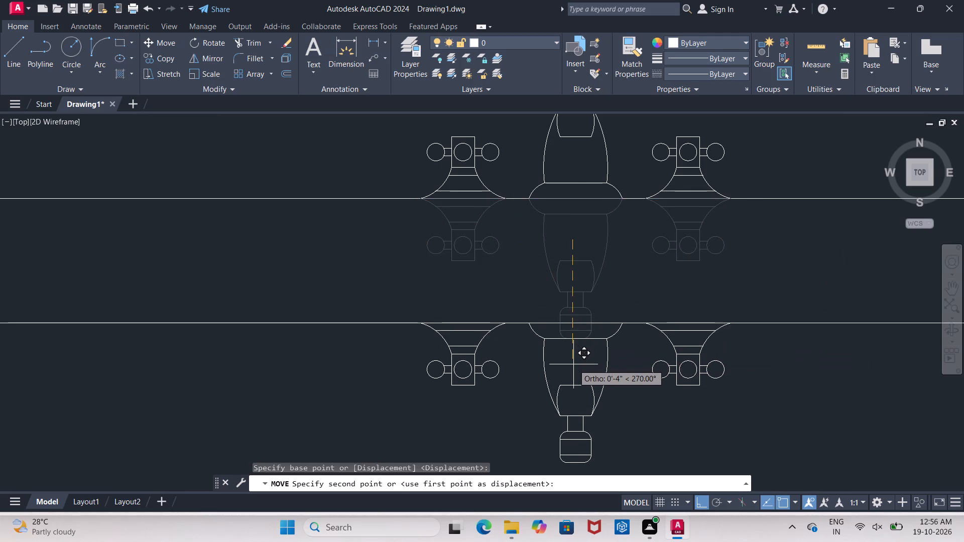
{"action": "left_click", "coordinate": [573, 364]}
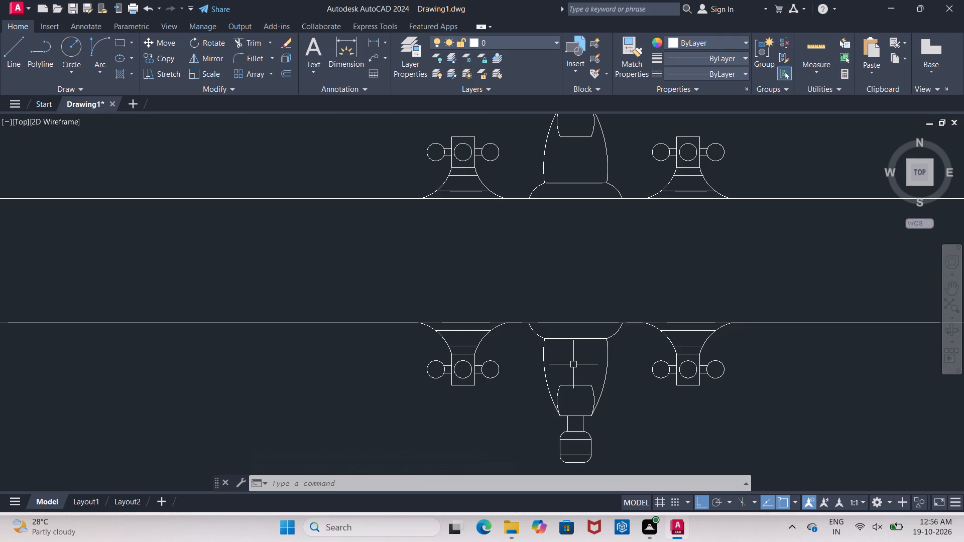
Scale up the north-west bathroom's faucet block from its base midpoint, setting the size about 11 1/2 inches north of it.
{"action": "scroll", "coordinate": [547, 344], "scroll_direction": "down", "scroll_amount": 7}
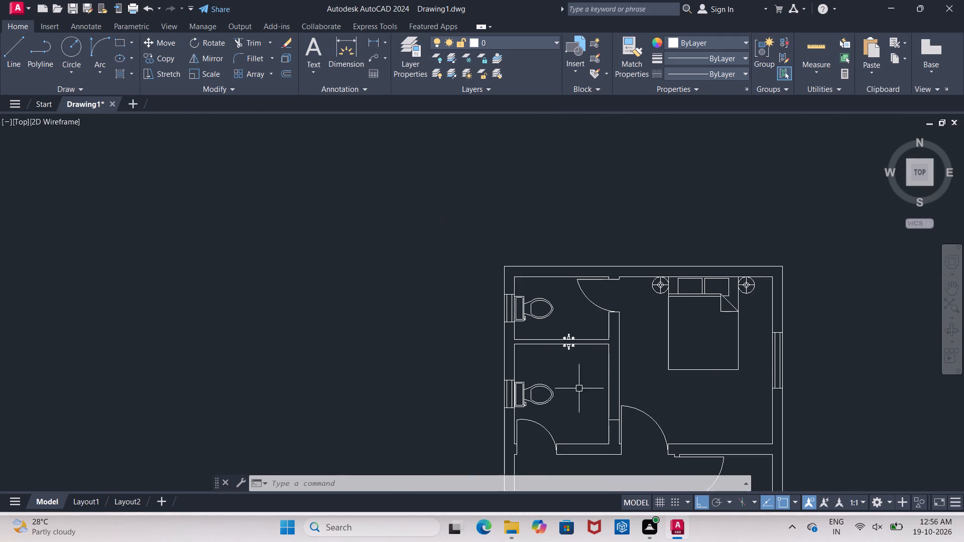
{"action": "middle_click_drag", "start_coordinate": [577, 402], "coordinate": [570, 304]}
{"action": "scroll", "coordinate": [572, 378], "scroll_direction": "down", "scroll_amount": 1}
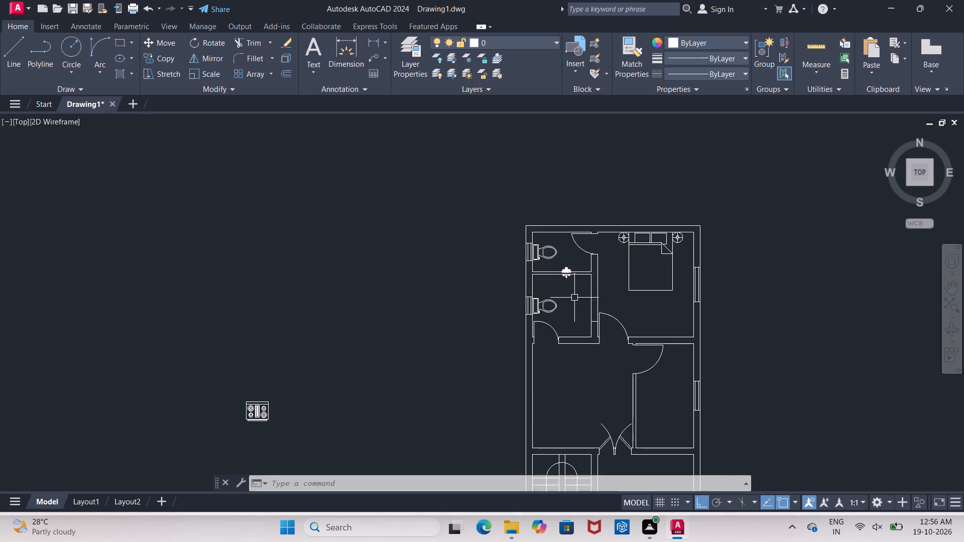
{"action": "scroll", "coordinate": [574, 299], "scroll_direction": "down", "scroll_amount": 2}
{"action": "middle_click_drag", "start_coordinate": [557, 302], "coordinate": [499, 219]}
{"action": "scroll", "coordinate": [516, 251], "scroll_direction": "up", "scroll_amount": 2}
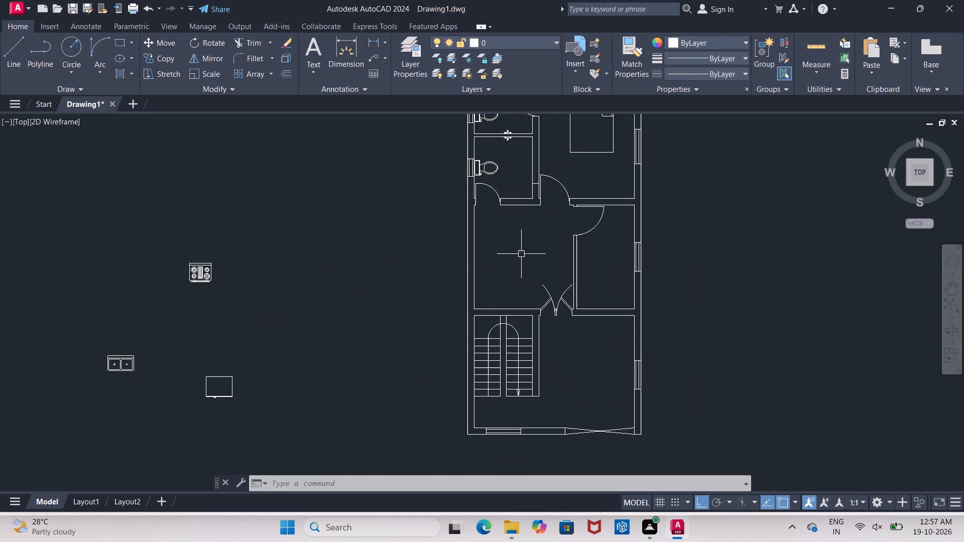
{"action": "middle_click_drag", "start_coordinate": [503, 160], "coordinate": [502, 248]}
{"action": "scroll", "coordinate": [500, 229], "scroll_direction": "up", "scroll_amount": 4}
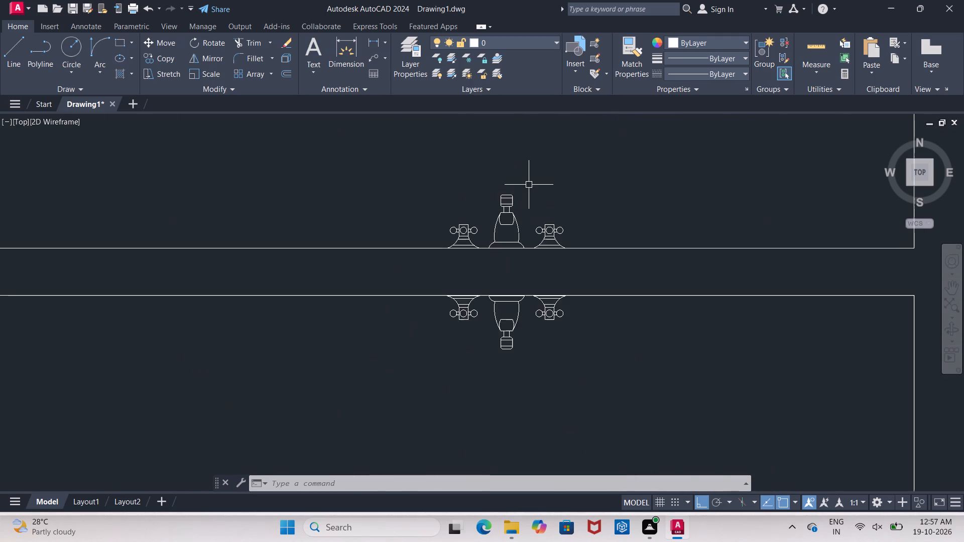
{"action": "scroll", "coordinate": [529, 183], "scroll_direction": "up", "scroll_amount": 4}
{"action": "left_click", "coordinate": [468, 220]}
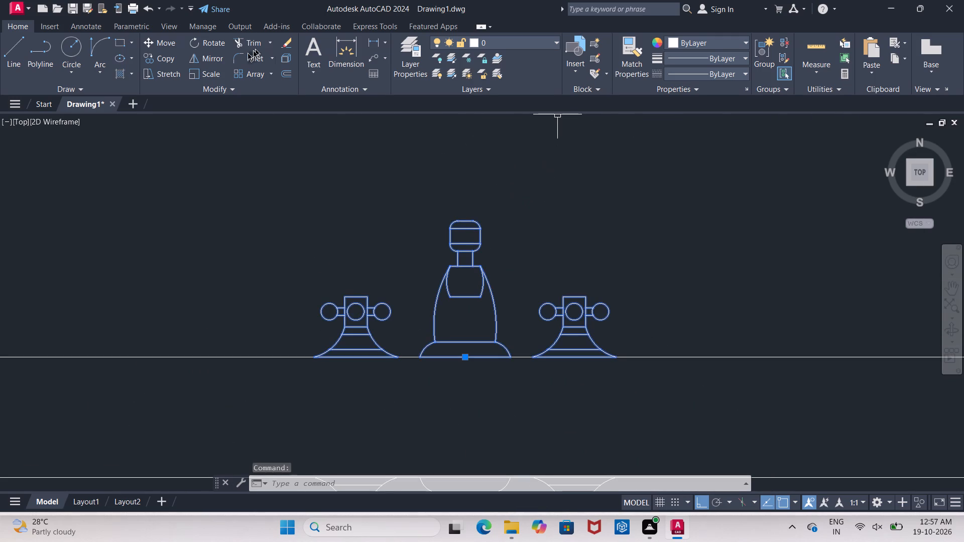
{"action": "left_click", "coordinate": [203, 71]}
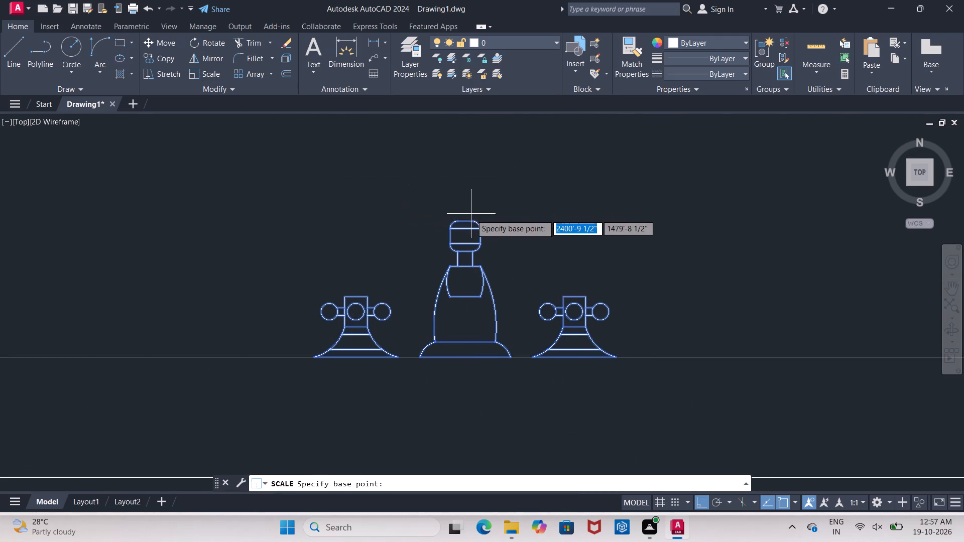
{"action": "left_click", "coordinate": [465, 356]}
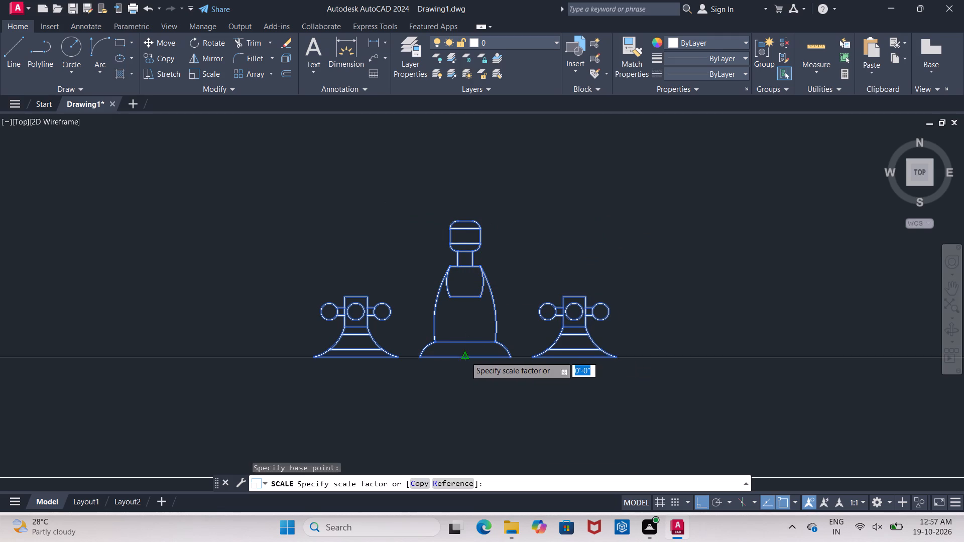
{"action": "scroll", "coordinate": [483, 231], "scroll_direction": "down", "scroll_amount": 2}
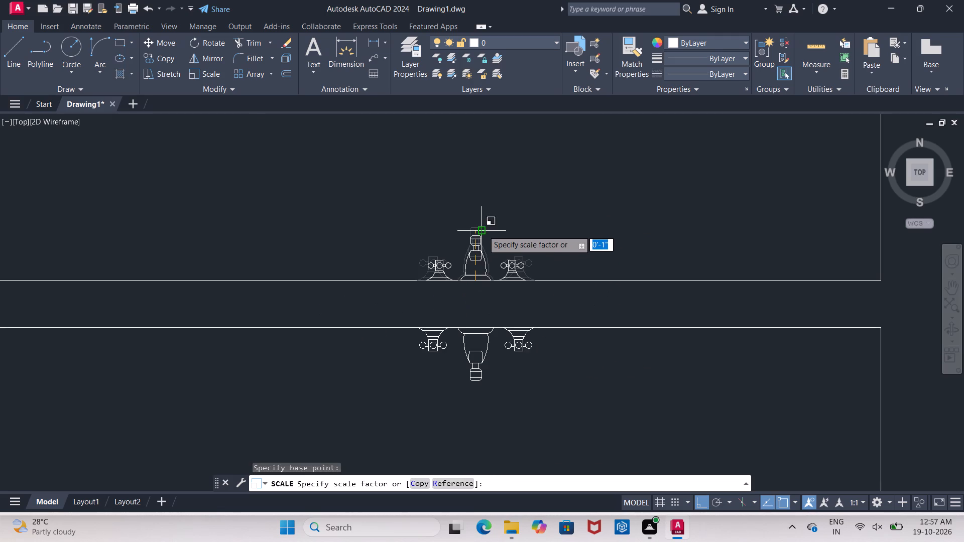
{"action": "scroll", "coordinate": [483, 230], "scroll_direction": "down", "scroll_amount": 1}
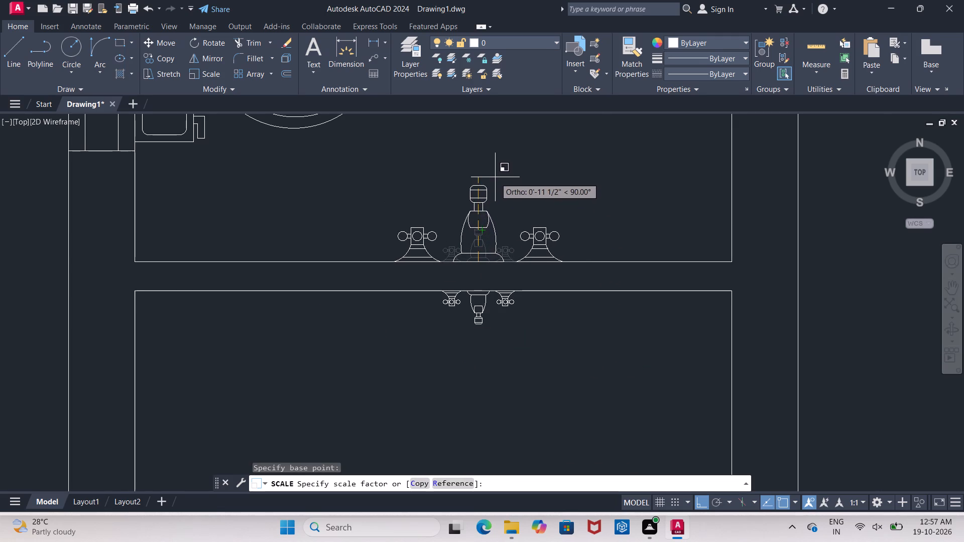
{"action": "left_click", "coordinate": [496, 176]}
Scale up the second bathroom's mirrored faucet block from its base midpoint, setting the size about 1'-0 1/2" south of it.
{"action": "scroll", "coordinate": [503, 239], "scroll_direction": "down", "scroll_amount": 1}
{"action": "scroll", "coordinate": [490, 297], "scroll_direction": "up", "scroll_amount": 4}
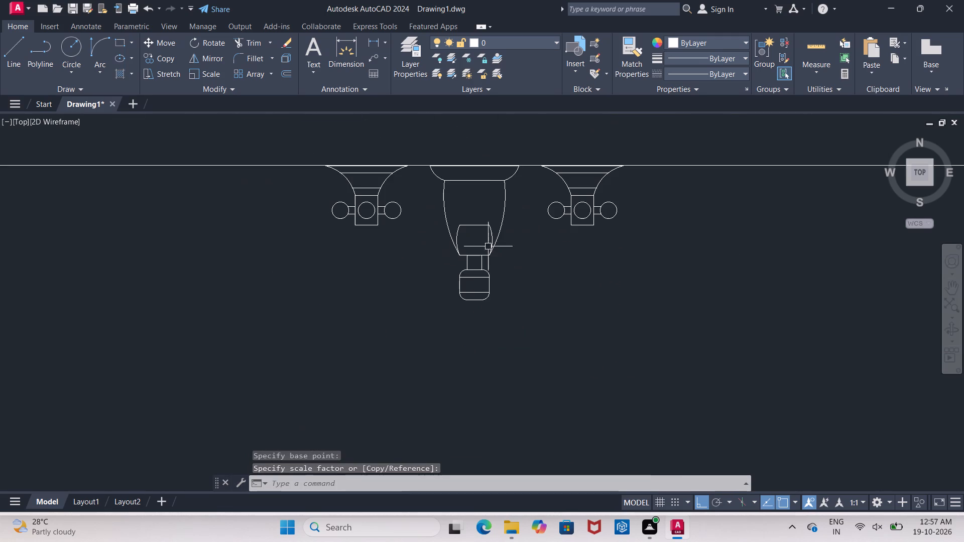
{"action": "left_click", "coordinate": [485, 164]}
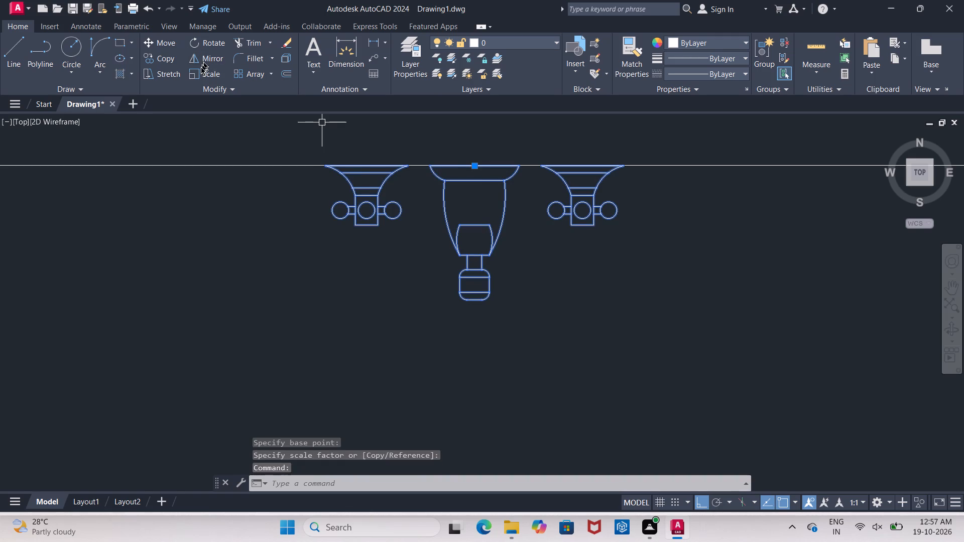
{"action": "left_click", "coordinate": [200, 68]}
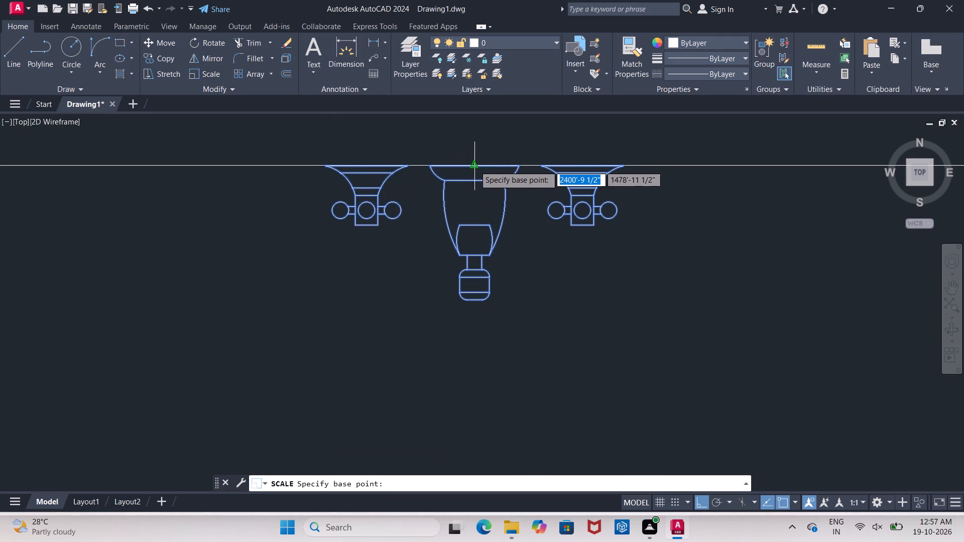
{"action": "left_click", "coordinate": [474, 166]}
{"action": "scroll", "coordinate": [475, 275], "scroll_direction": "down", "scroll_amount": 2}
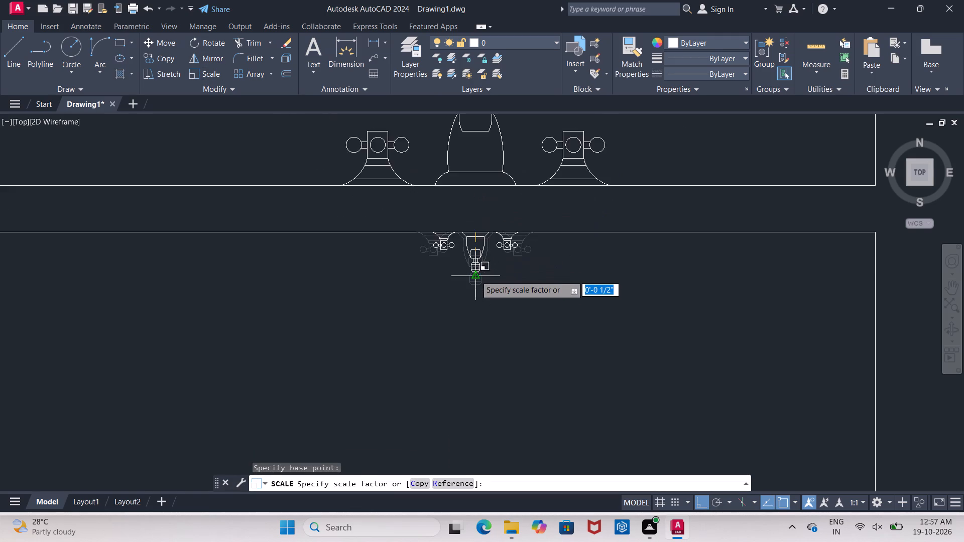
{"action": "scroll", "coordinate": [478, 276], "scroll_direction": "down", "scroll_amount": 2}
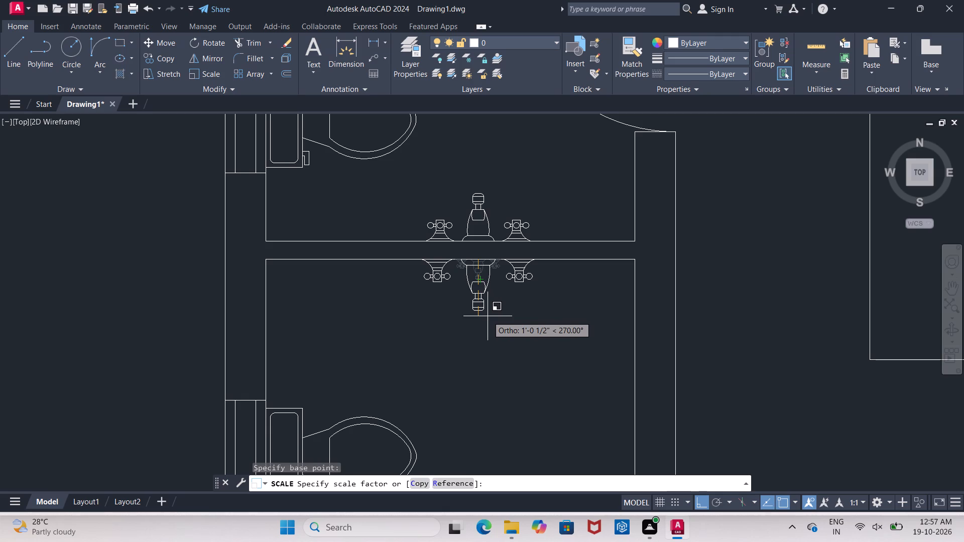
{"action": "left_click", "coordinate": [488, 316]}
{"action": "scroll", "coordinate": [489, 323], "scroll_direction": "down", "scroll_amount": 3}
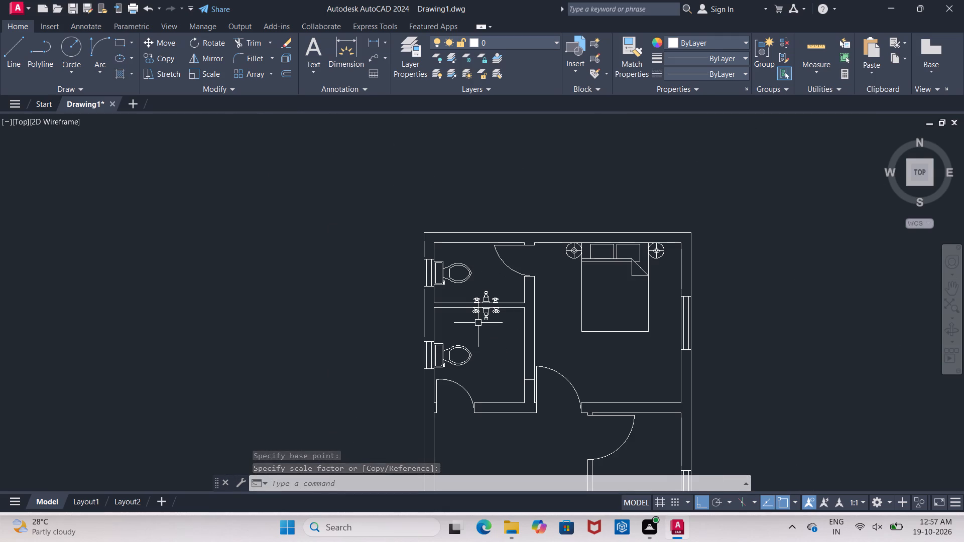
Erase the short line crossing the wall between the second bathroom and the bedroom, near the bedroom door.
{"action": "scroll", "coordinate": [525, 393], "scroll_direction": "up", "scroll_amount": 1}
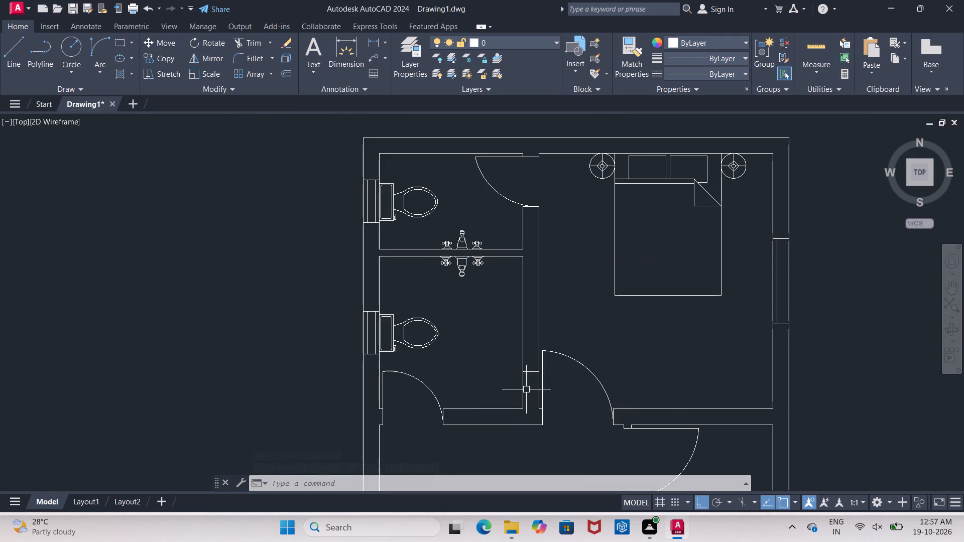
{"action": "left_click", "coordinate": [528, 372]}
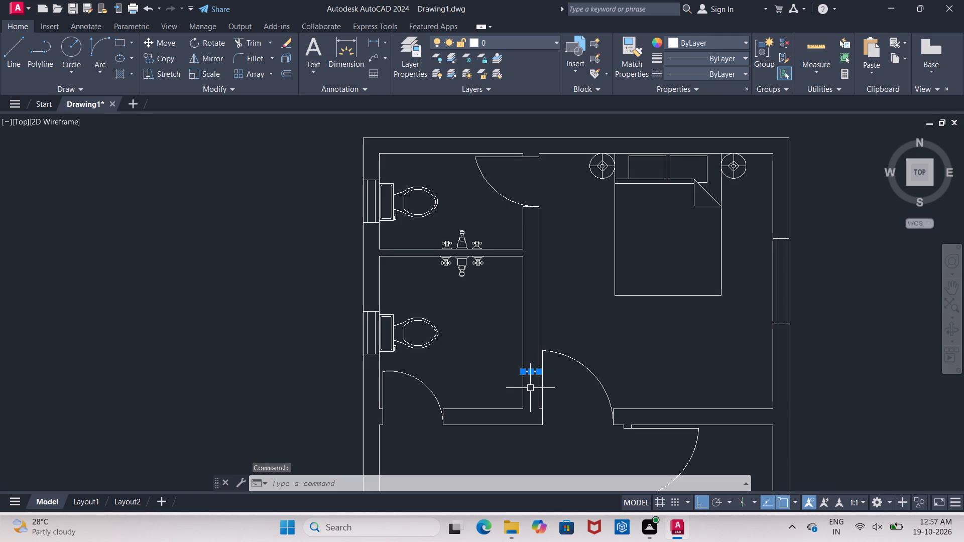
{"action": "key", "text": "Delete"}
Offset the kitchen's inner east wall line 2'5" west into the room for the counter edge.
{"action": "scroll", "coordinate": [529, 388], "scroll_direction": "down", "scroll_amount": 5}
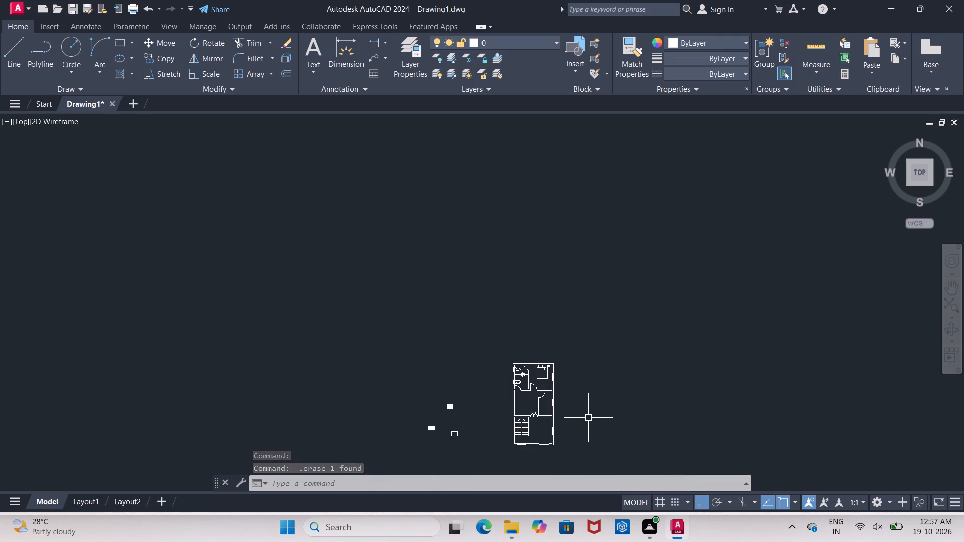
{"action": "scroll", "coordinate": [542, 413], "scroll_direction": "up", "scroll_amount": 6}
{"action": "middle_click_drag", "start_coordinate": [574, 388], "coordinate": [481, 270]}
{"action": "scroll", "coordinate": [530, 316], "scroll_direction": "down", "scroll_amount": 1}
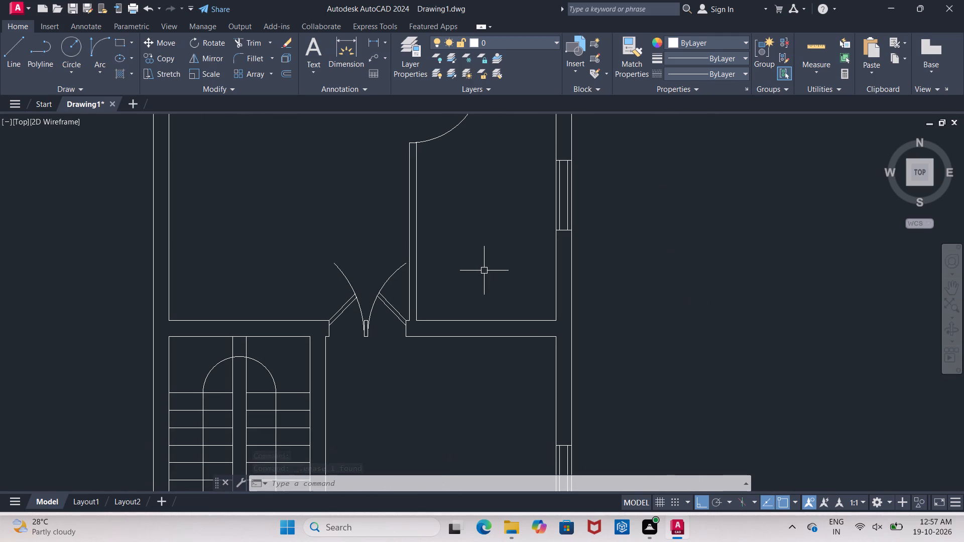
{"action": "key", "text": "o"}
{"action": "key", "text": "Return"}
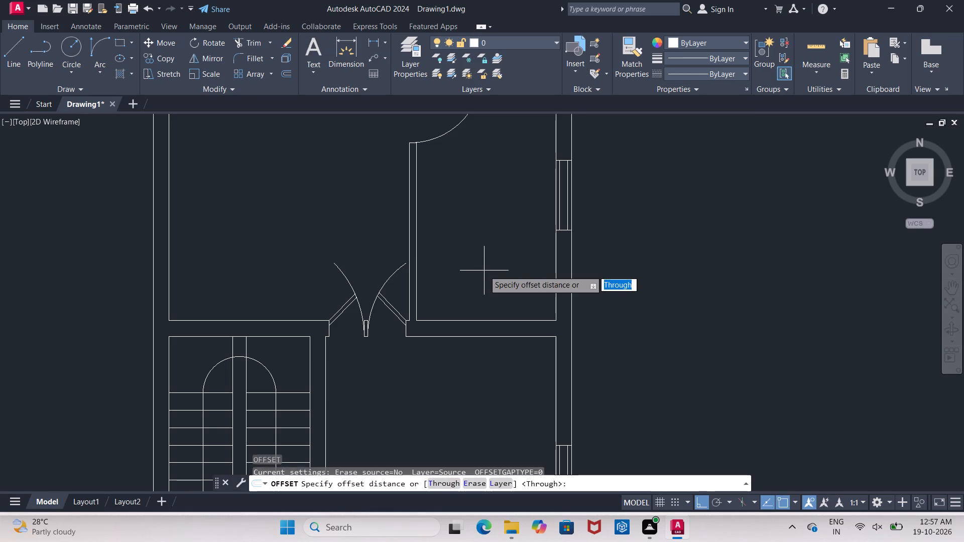
{"action": "type", "text": "3'"}
{"action": "key", "text": "Return"}
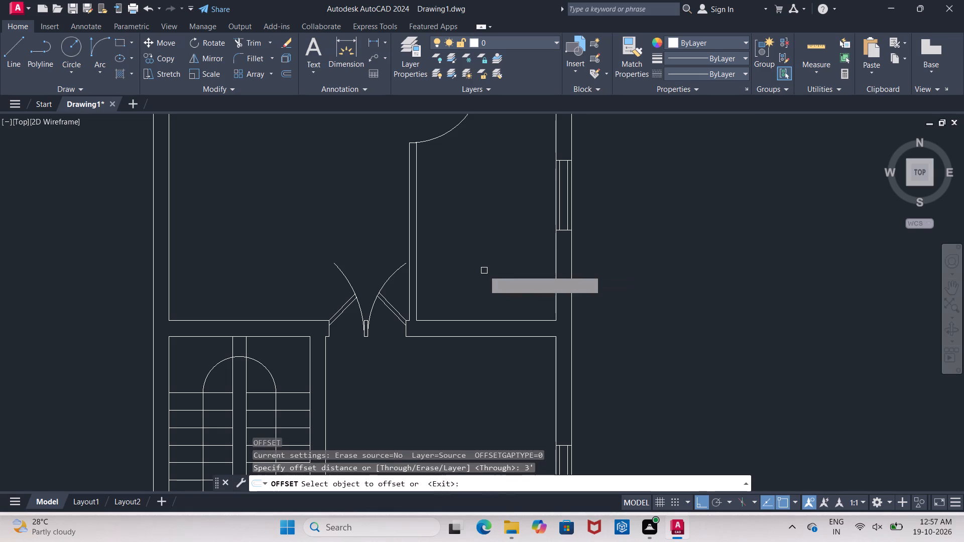
{"action": "left_click", "coordinate": [554, 282]}
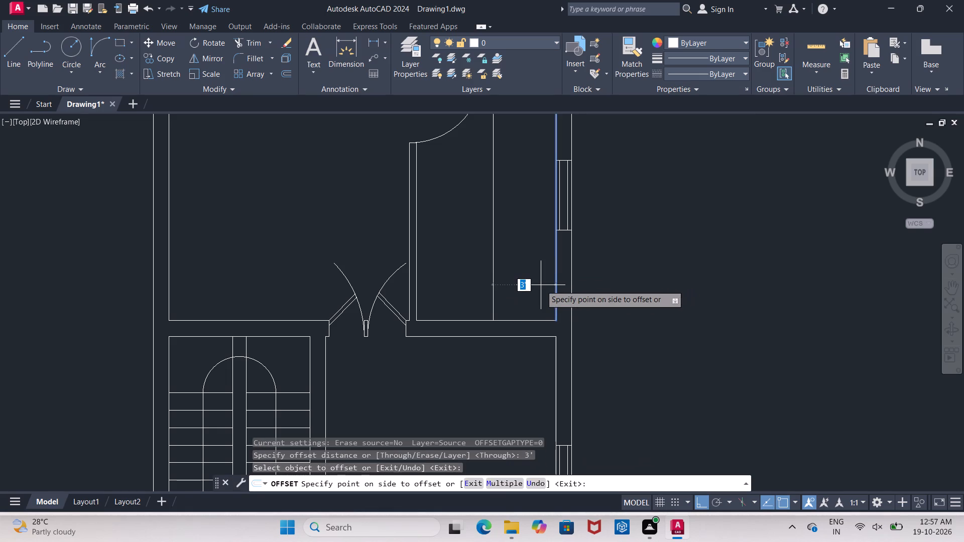
{"action": "scroll", "coordinate": [541, 285], "scroll_direction": "down", "scroll_amount": 2}
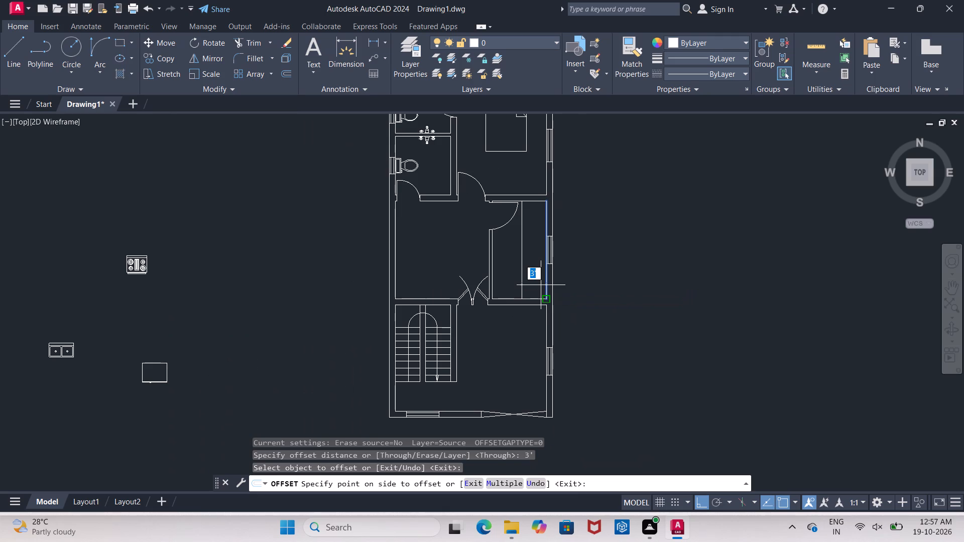
{"action": "key", "text": "2"}
{"action": "type", "text": "'5\""}
{"action": "key", "text": "Return"}
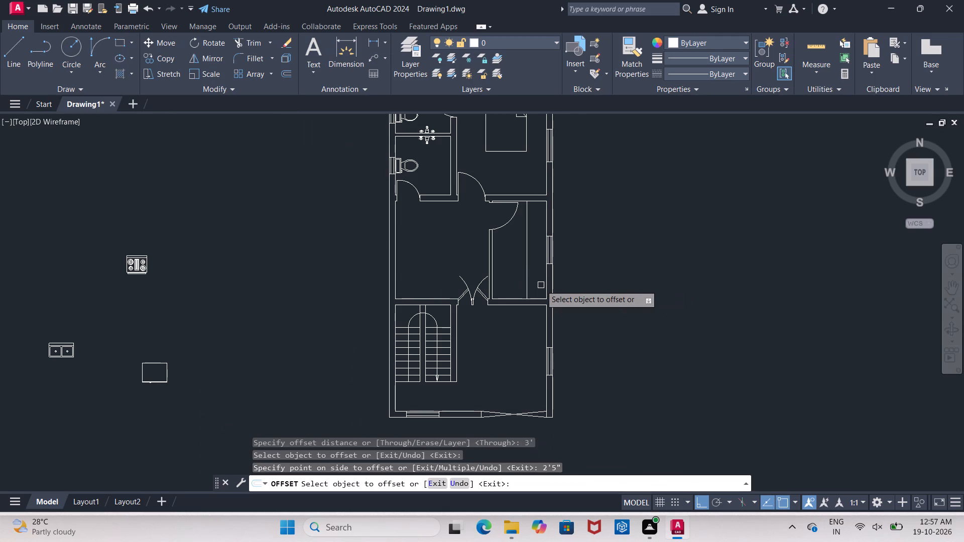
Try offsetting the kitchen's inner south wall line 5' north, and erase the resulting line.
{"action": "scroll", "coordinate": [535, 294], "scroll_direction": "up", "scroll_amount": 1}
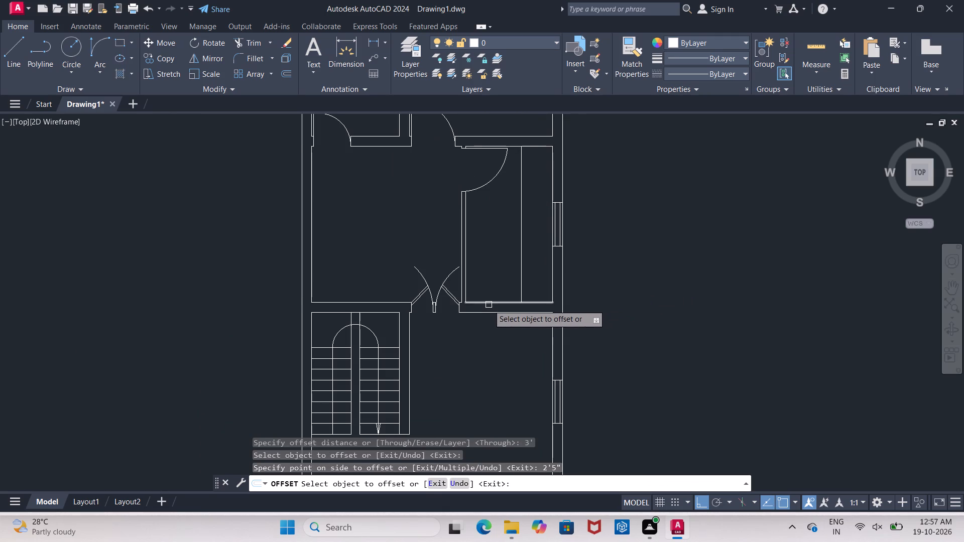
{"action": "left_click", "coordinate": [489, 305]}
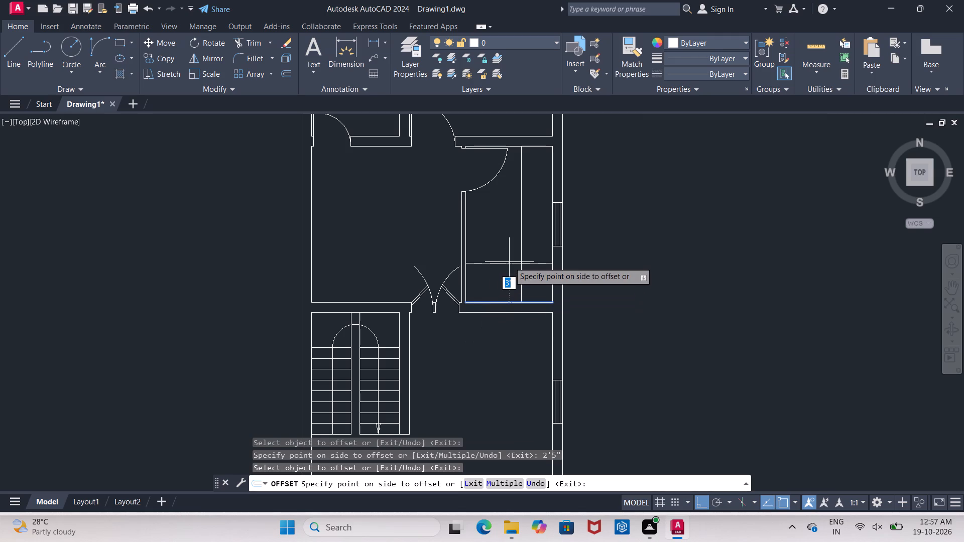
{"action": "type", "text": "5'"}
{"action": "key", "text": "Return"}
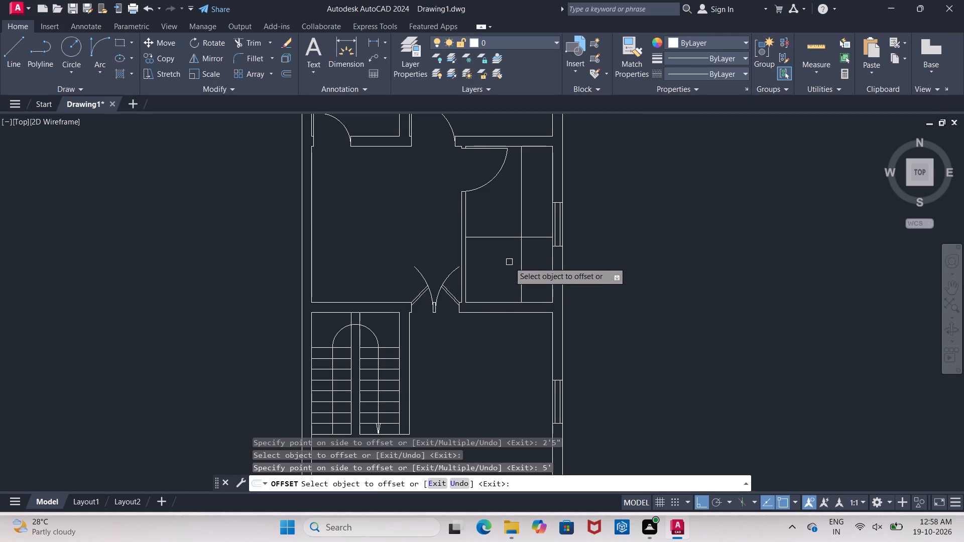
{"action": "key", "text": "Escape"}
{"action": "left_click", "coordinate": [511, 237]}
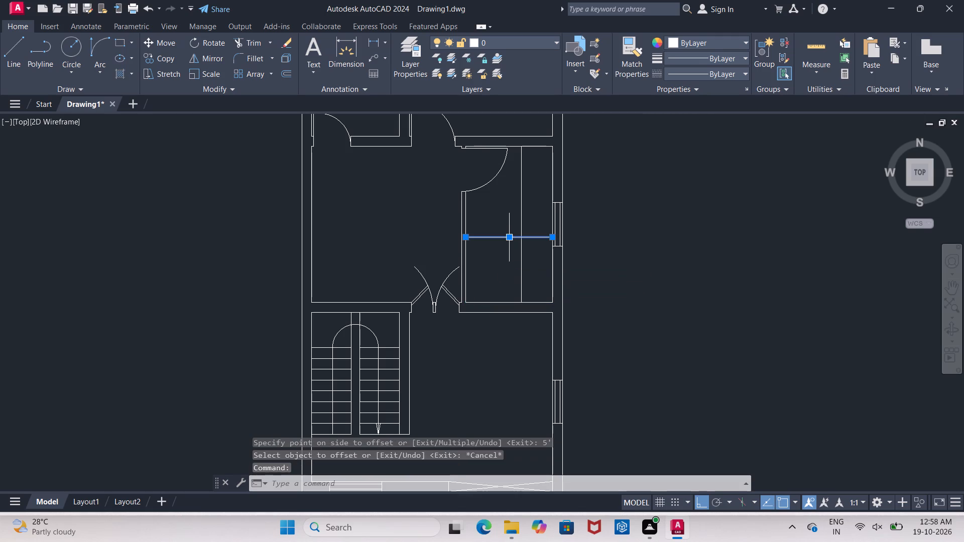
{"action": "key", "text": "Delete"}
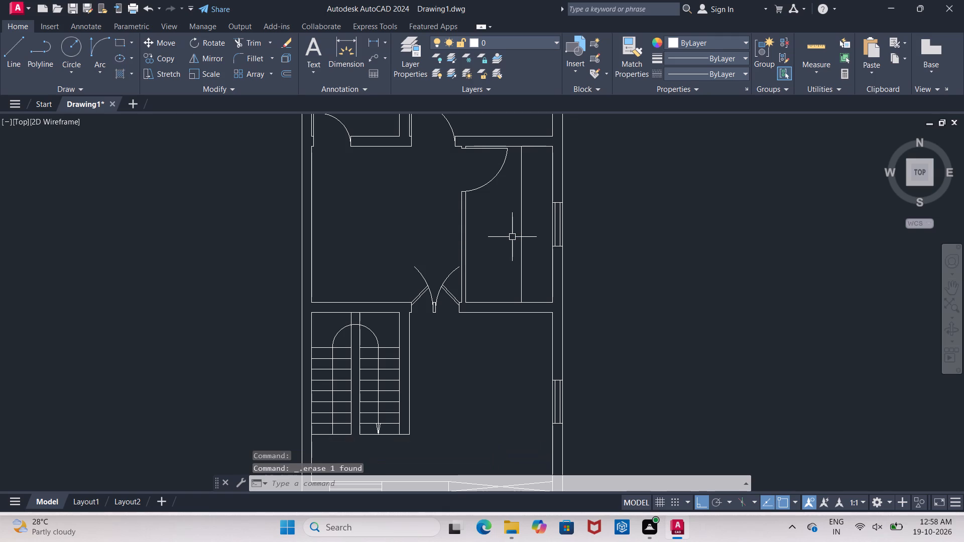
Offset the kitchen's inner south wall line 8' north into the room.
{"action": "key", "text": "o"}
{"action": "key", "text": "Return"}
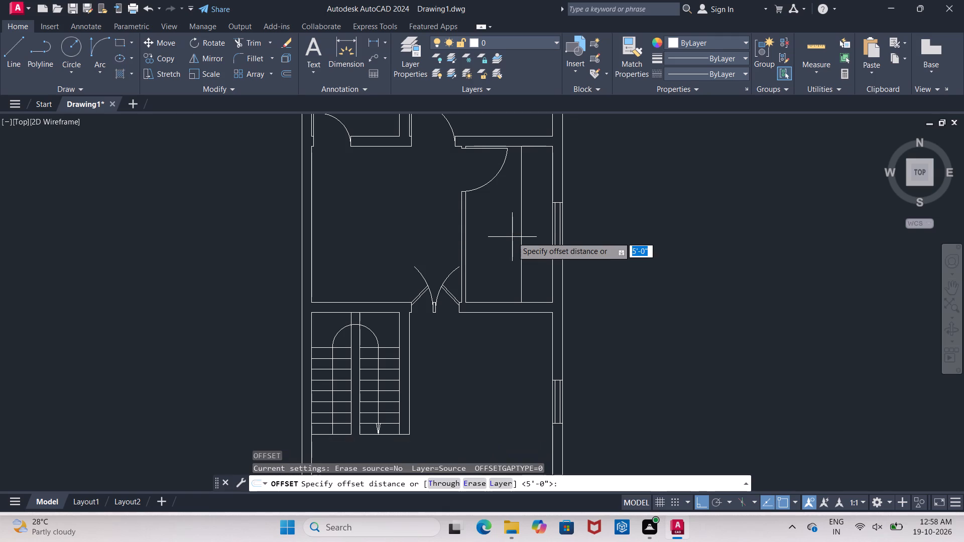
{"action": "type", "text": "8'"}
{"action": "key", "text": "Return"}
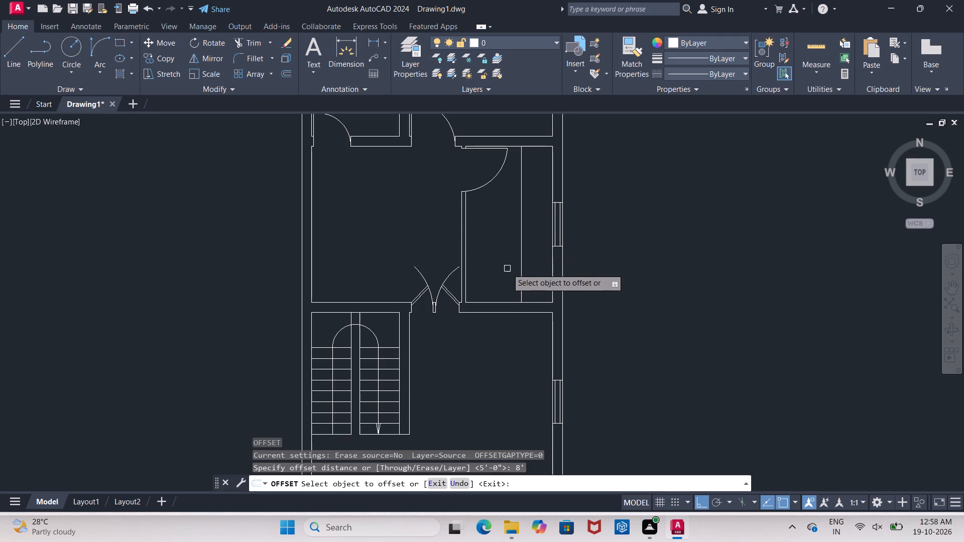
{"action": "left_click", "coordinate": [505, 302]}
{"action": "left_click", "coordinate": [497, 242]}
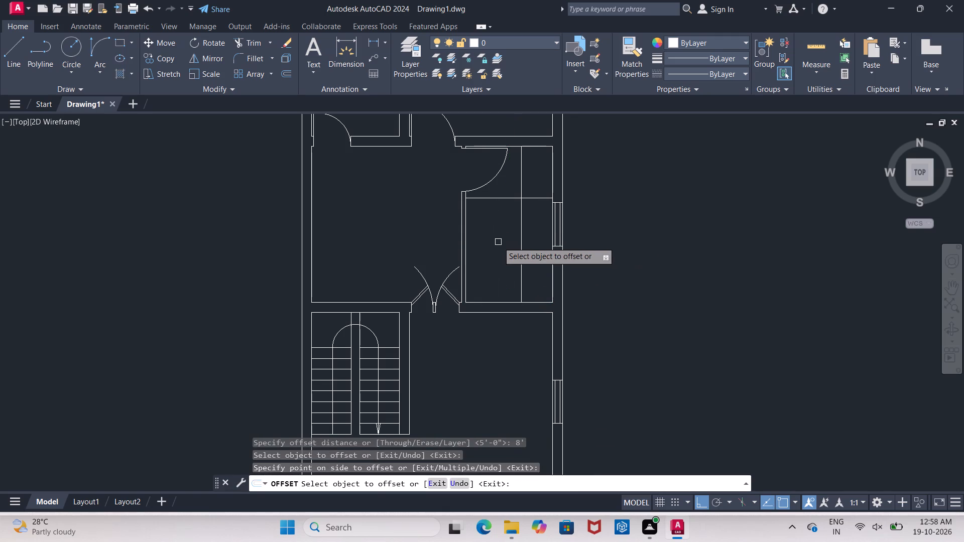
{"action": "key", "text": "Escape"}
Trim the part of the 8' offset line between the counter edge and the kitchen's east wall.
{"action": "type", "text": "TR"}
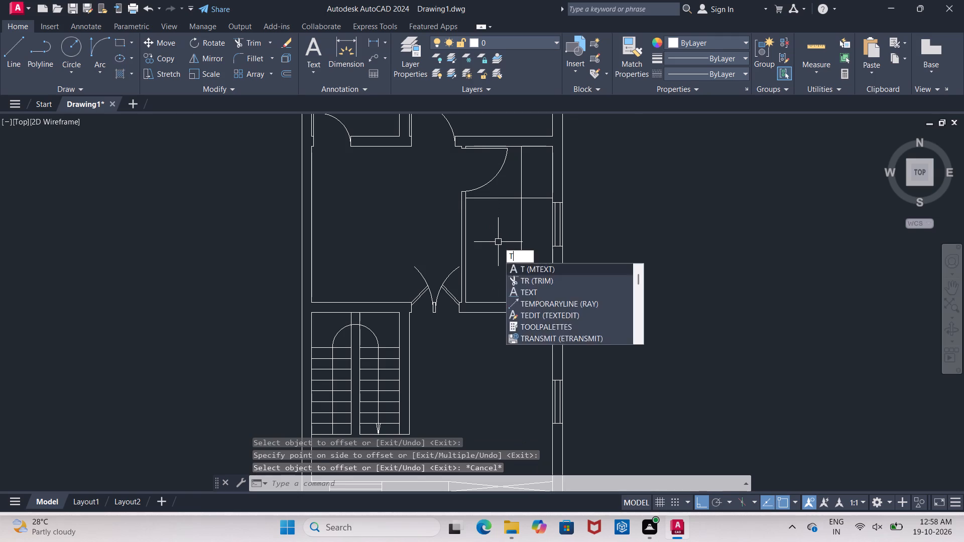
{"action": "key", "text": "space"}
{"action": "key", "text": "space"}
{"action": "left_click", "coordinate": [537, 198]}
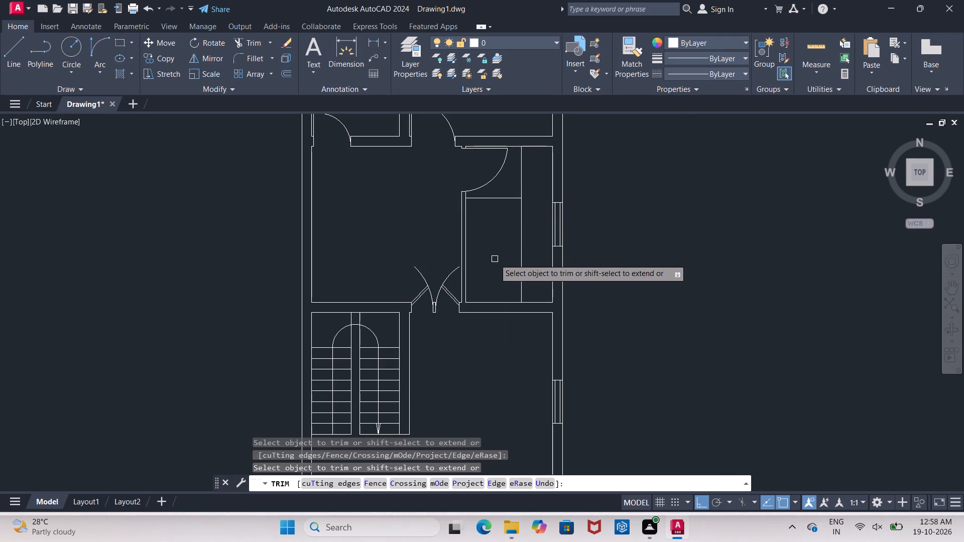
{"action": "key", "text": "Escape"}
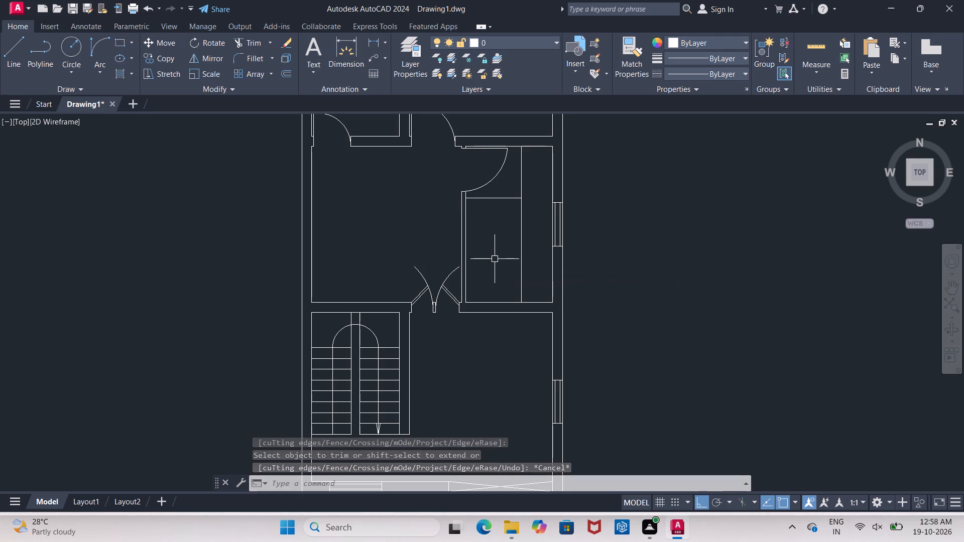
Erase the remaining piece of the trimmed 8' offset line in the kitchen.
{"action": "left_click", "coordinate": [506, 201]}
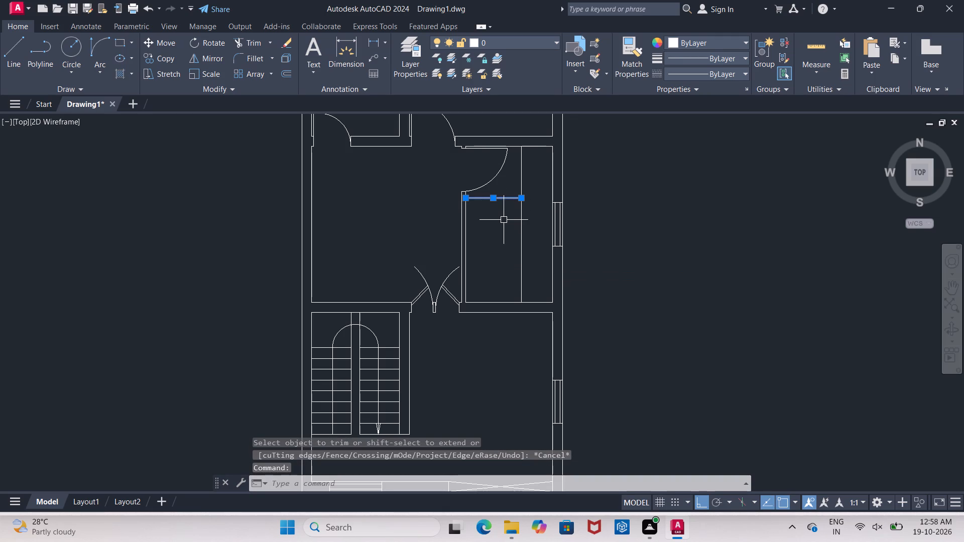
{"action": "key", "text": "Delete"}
Offset the kitchen's inner south wall line 2'5" north for the second counter edge.
{"action": "key", "text": "o"}
{"action": "key", "text": "Return"}
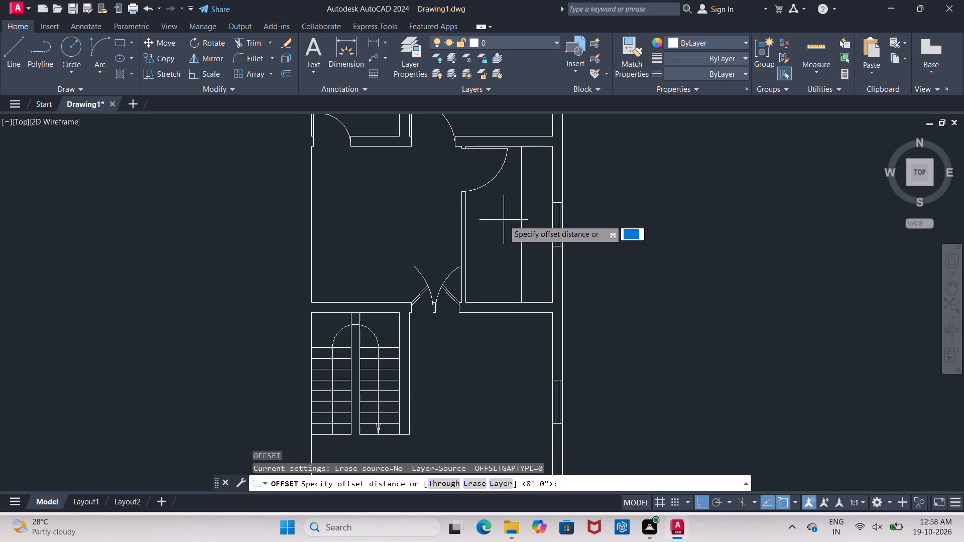
{"action": "type", "text": "2'5\""}
{"action": "key", "text": "Return"}
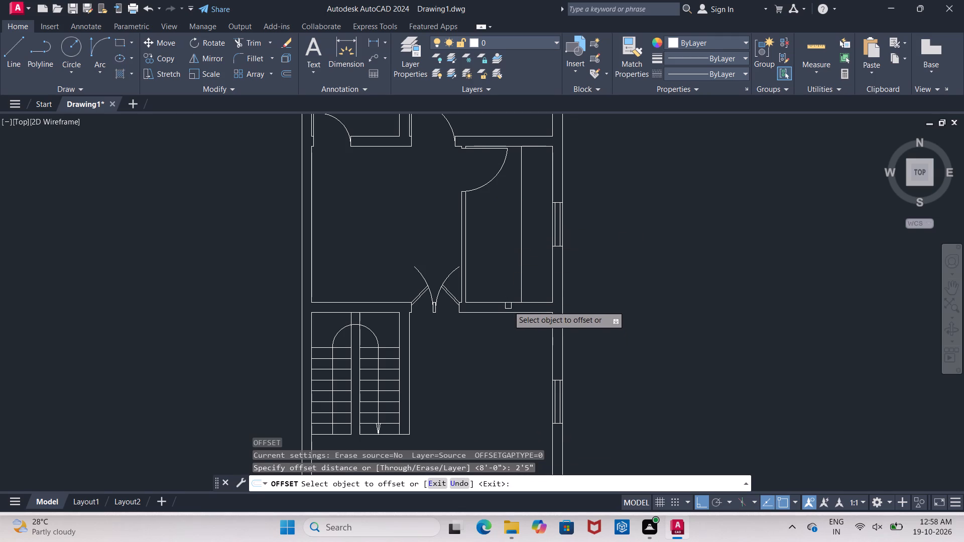
{"action": "left_click", "coordinate": [506, 304]}
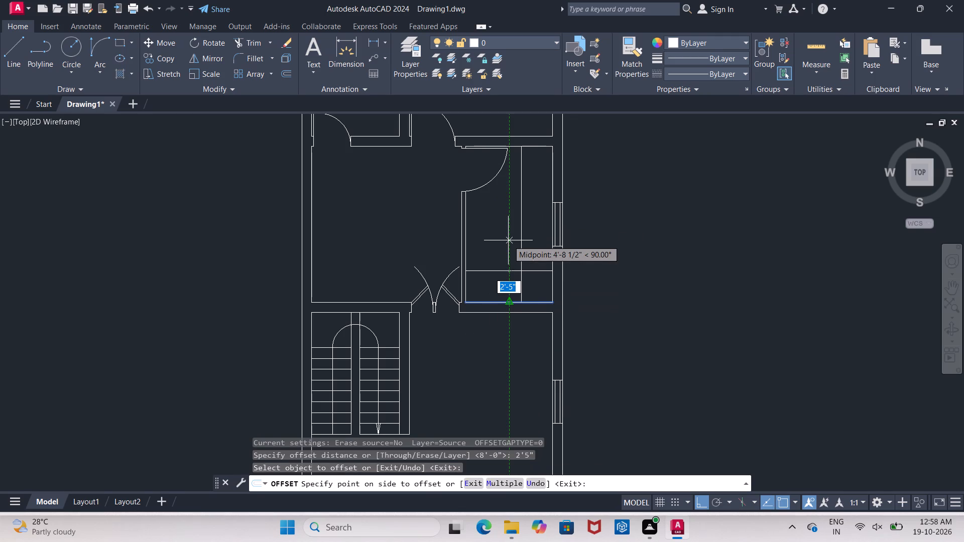
{"action": "left_click", "coordinate": [508, 240]}
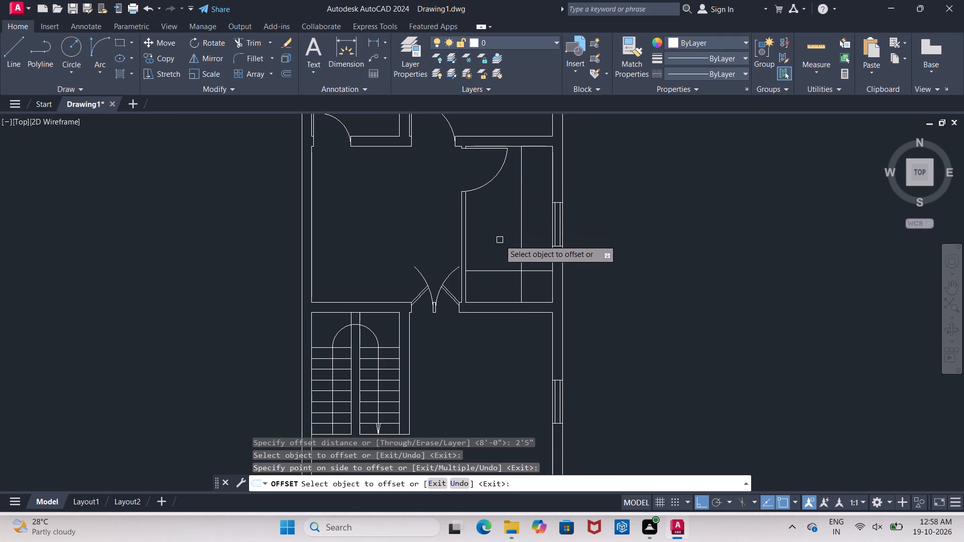
{"action": "key", "text": "Escape"}
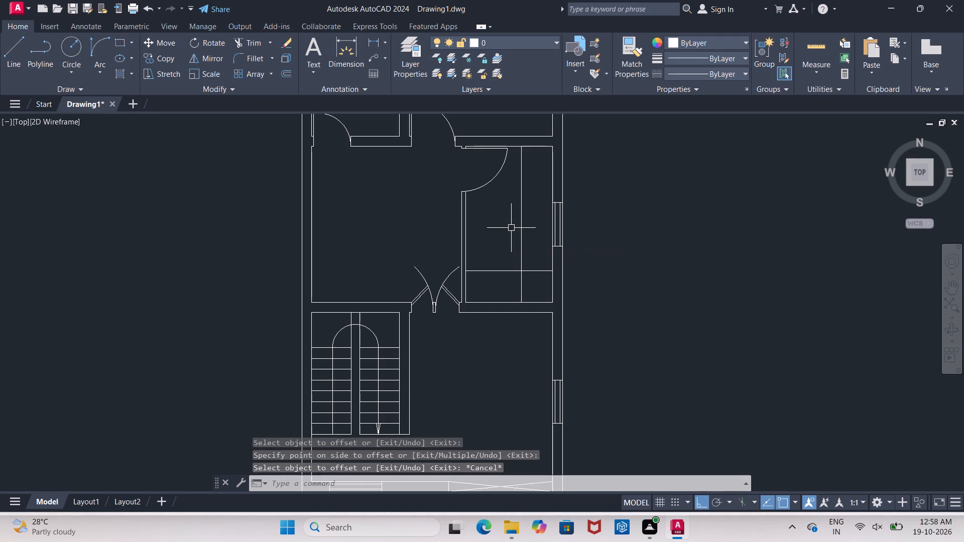
{"action": "key", "text": "Escape"}
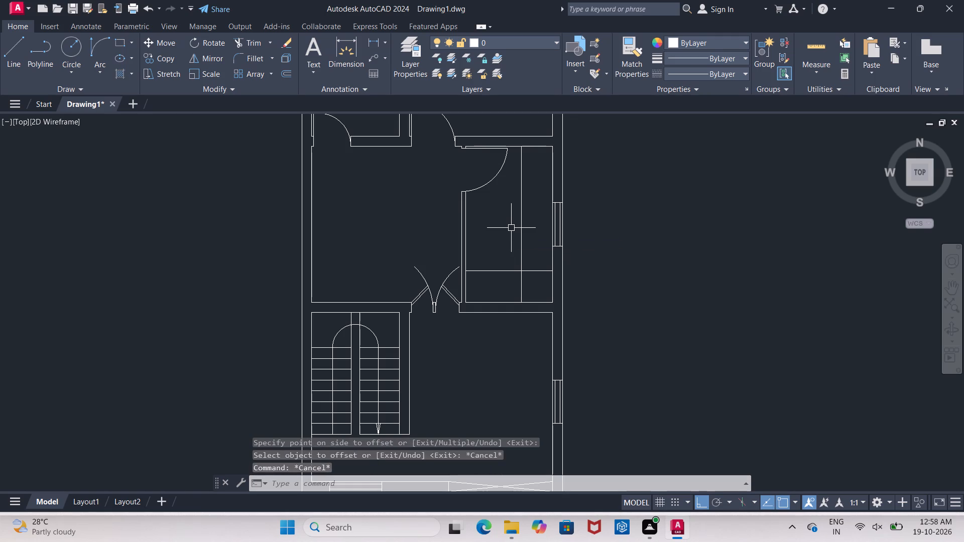
Offset the kitchen's inner south wall line 8' north to mark the end of the east counter.
{"action": "key", "text": "o"}
{"action": "key", "text": "Return"}
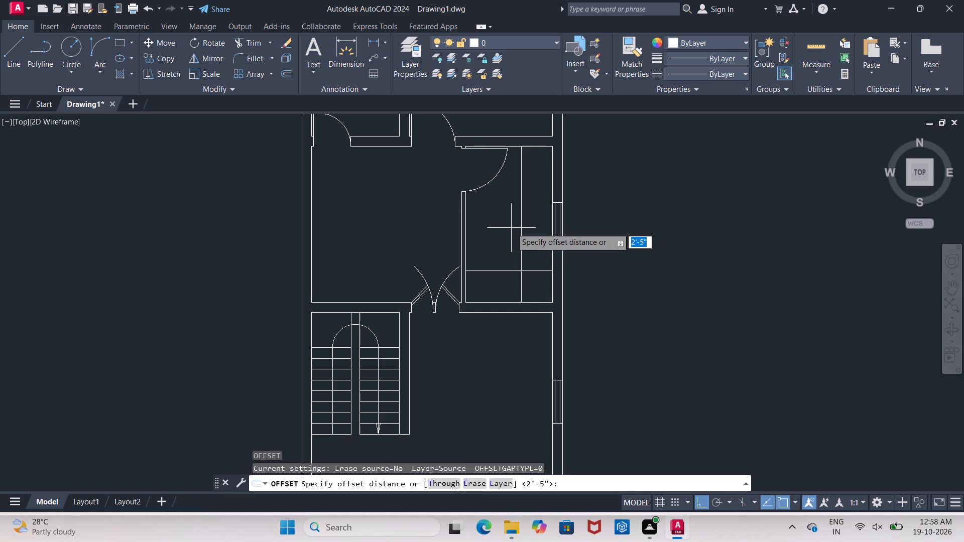
{"action": "type", "text": "7'"}
{"action": "key", "text": "Return"}
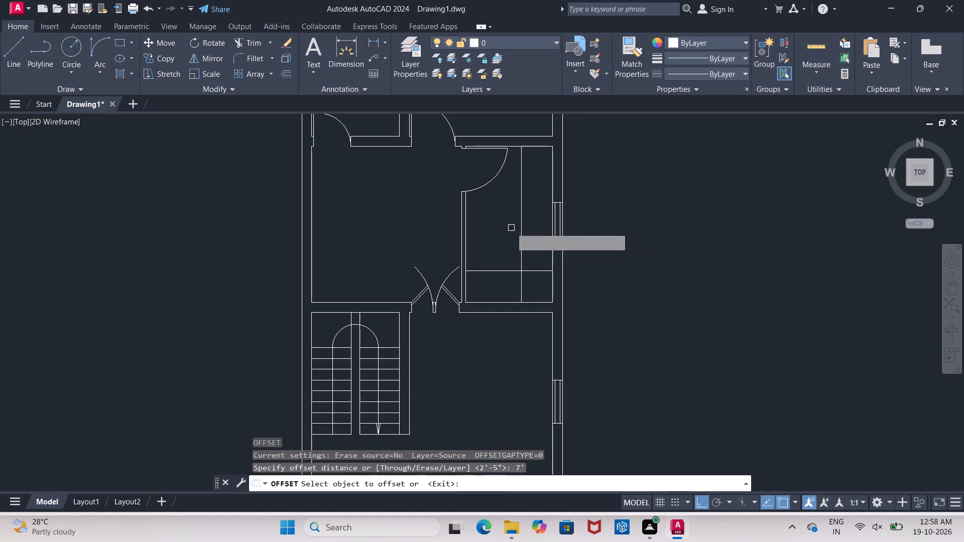
{"action": "left_click", "coordinate": [510, 302]}
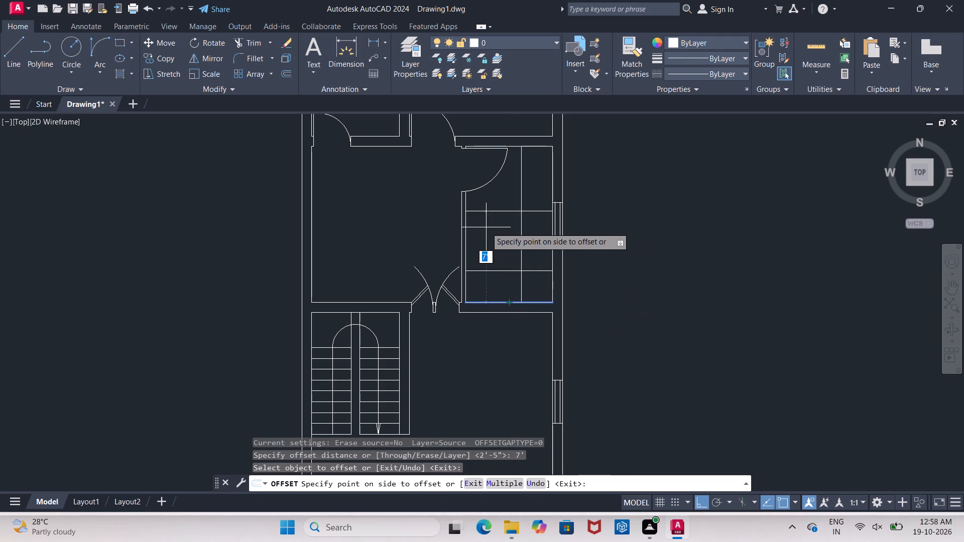
{"action": "key", "text": "BackSpace"}
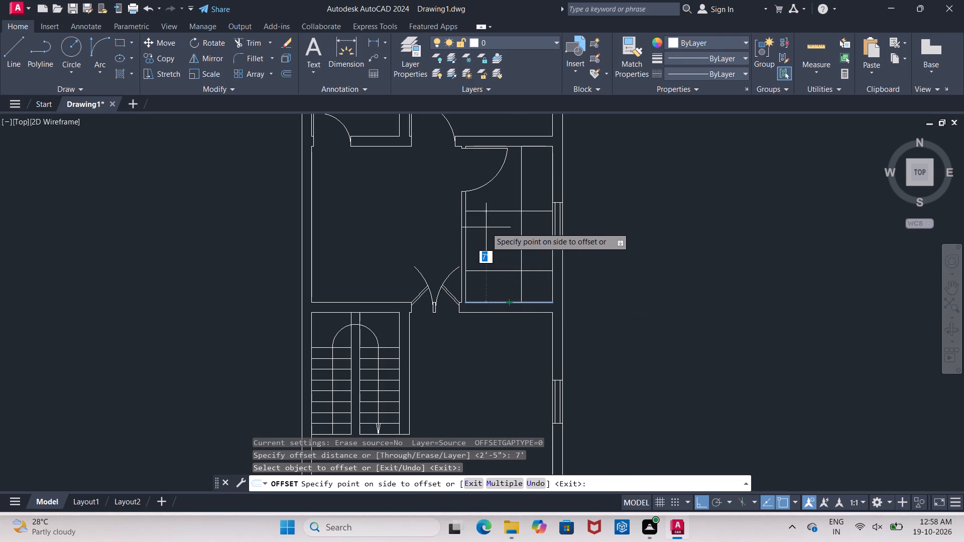
{"action": "type", "text": "8'"}
{"action": "key", "text": "Return"}
{"action": "left_click", "coordinate": [486, 227]}
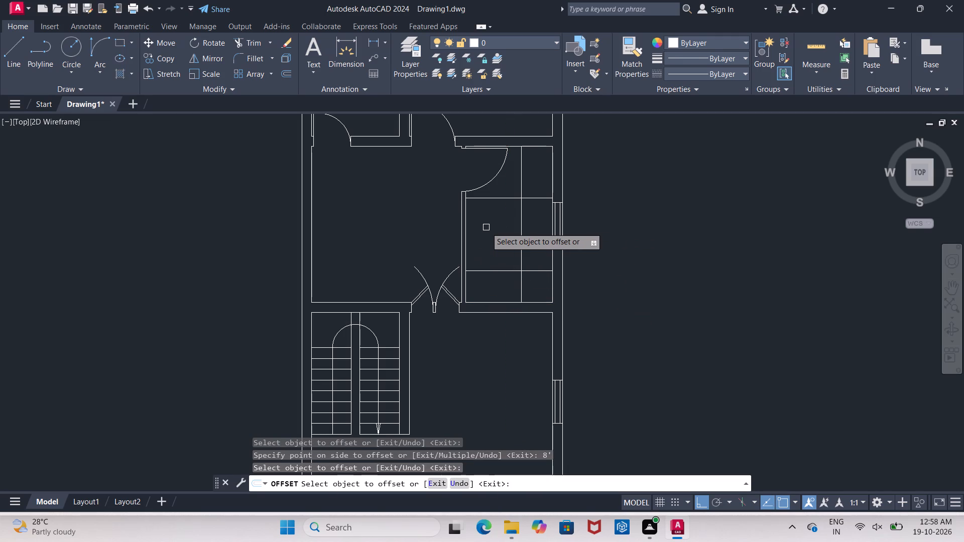
{"action": "key", "text": "Escape"}
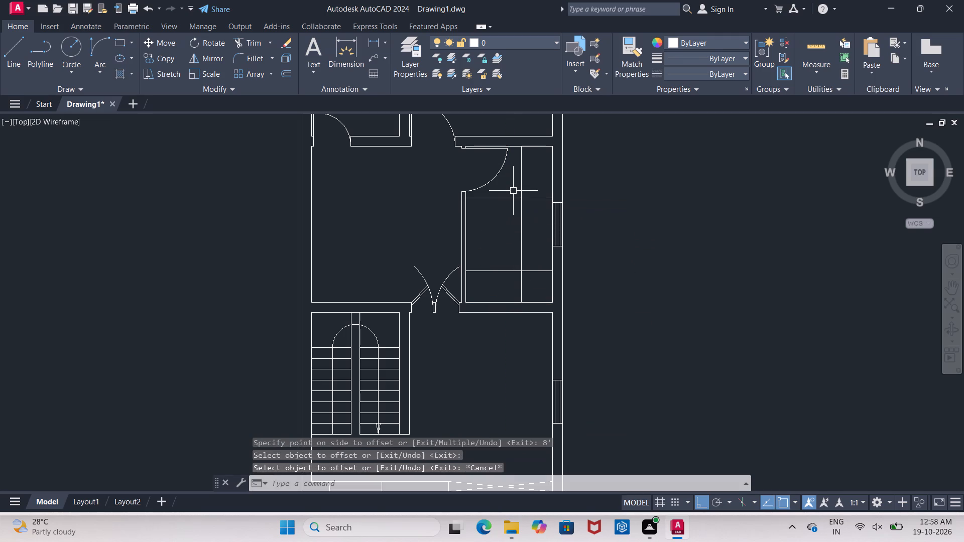
Trim the part of the kitchen's vertical counter edge line that runs north of the 8' offset line.
{"action": "key", "text": "t"}
{"action": "key", "text": "r"}
{"action": "key", "text": "space"}
{"action": "key", "text": "space"}
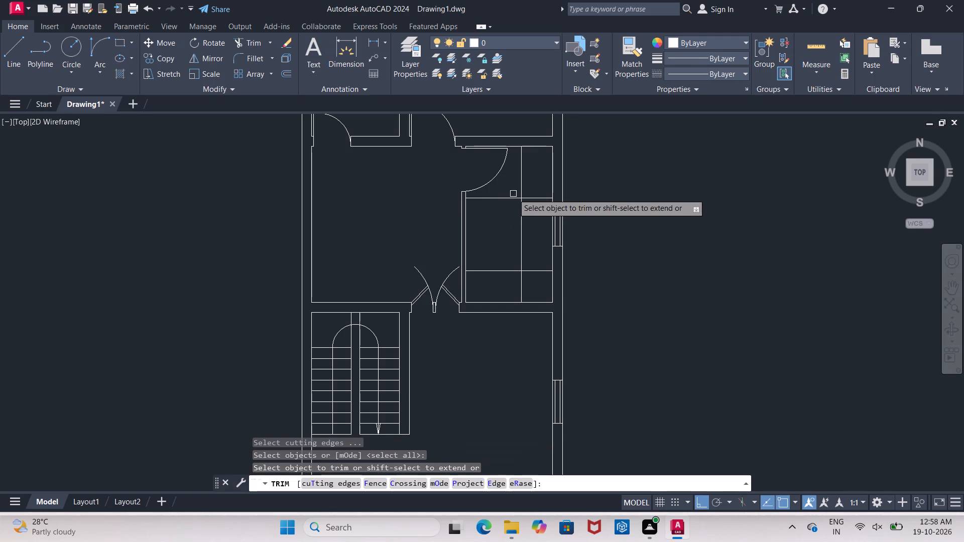
{"action": "left_click", "coordinate": [521, 190]}
{"action": "left_click_drag", "start_coordinate": [506, 190], "coordinate": [506, 209]}
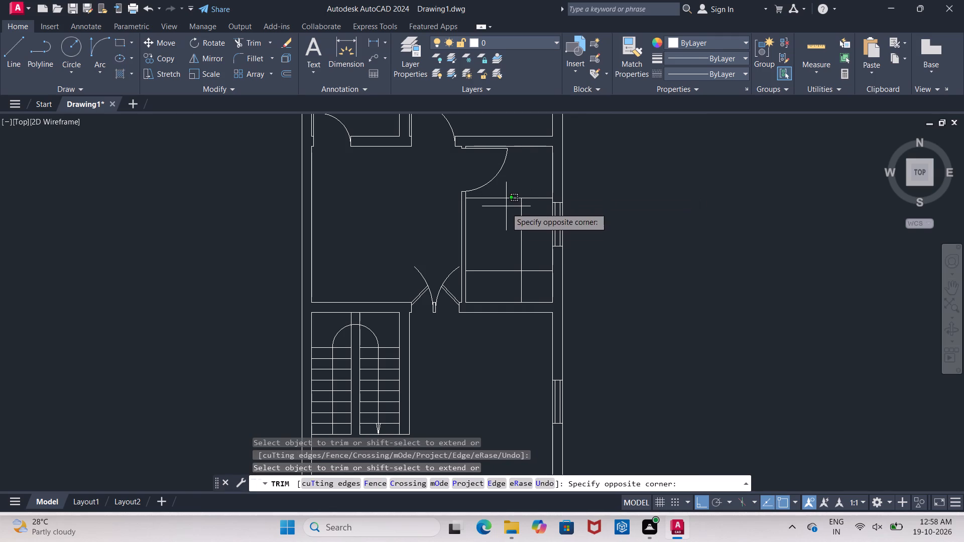
{"action": "left_click_drag", "start_coordinate": [506, 209], "coordinate": [506, 273]}
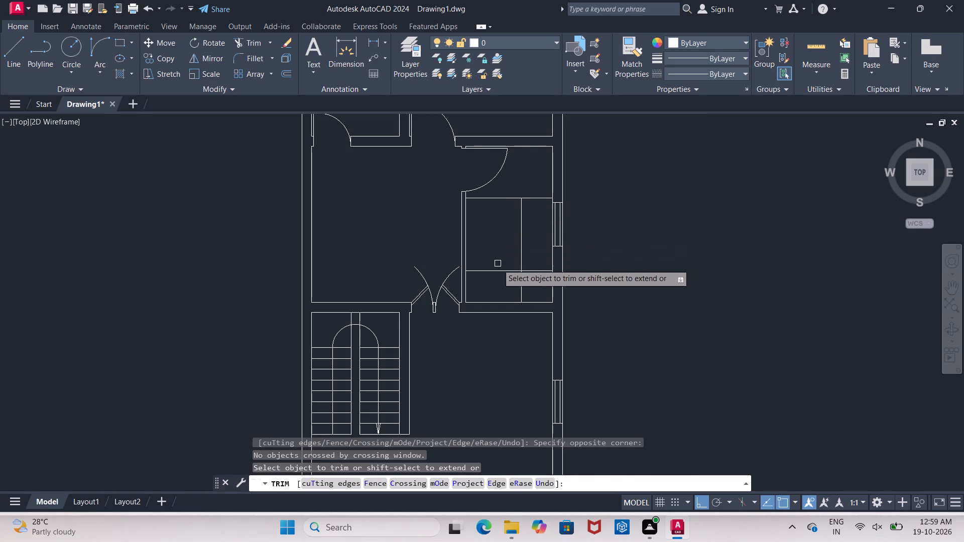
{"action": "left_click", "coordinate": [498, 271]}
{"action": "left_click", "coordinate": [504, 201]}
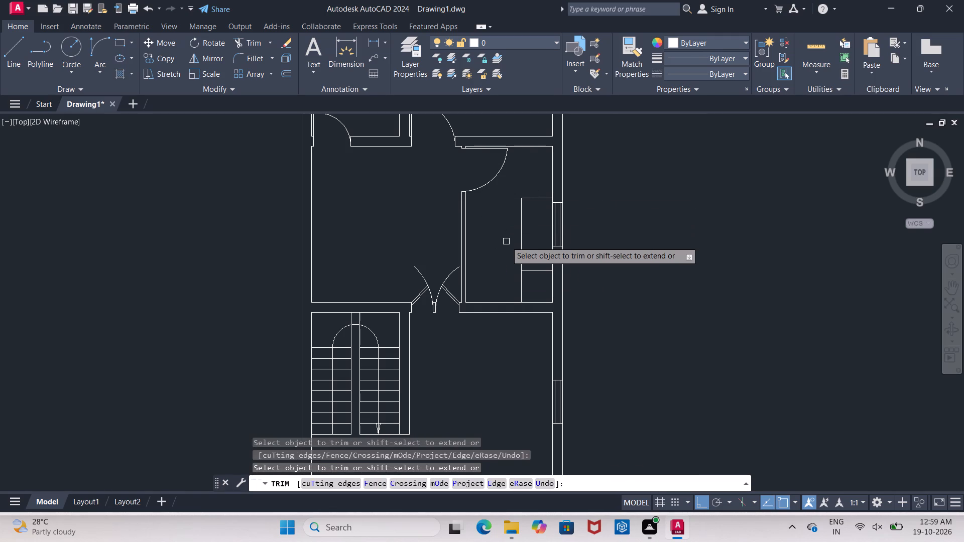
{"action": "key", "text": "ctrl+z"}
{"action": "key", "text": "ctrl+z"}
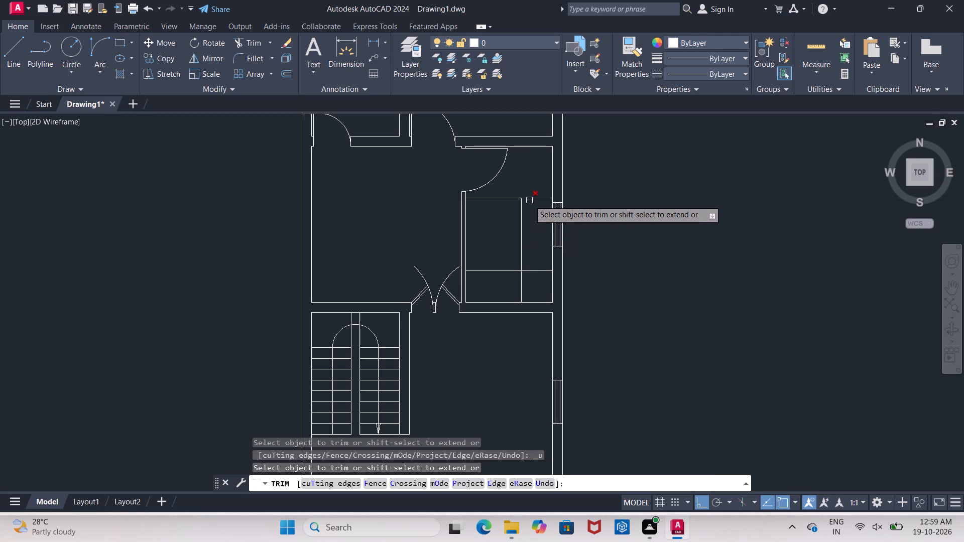
Trim the 8' line west of the counter edge and the overlaps at the southeast corner, forming an L-shaped counter outline.
{"action": "left_click", "coordinate": [516, 197]}
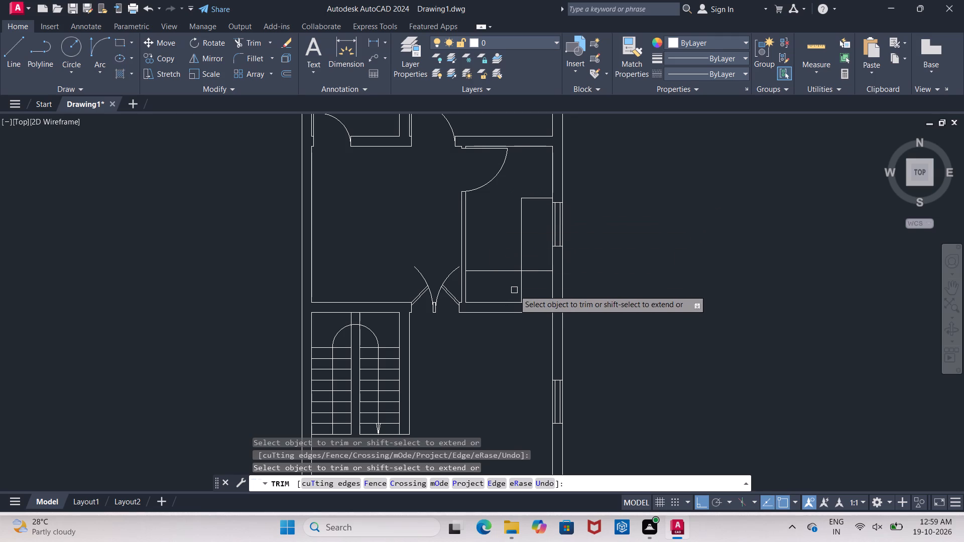
{"action": "left_click", "coordinate": [518, 290]}
{"action": "left_click", "coordinate": [540, 273]}
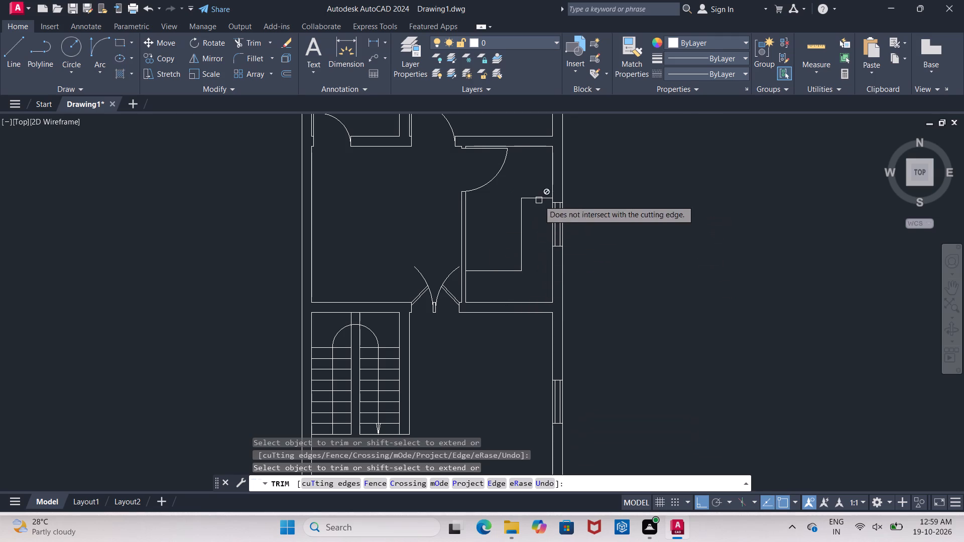
{"action": "key", "text": "Escape"}
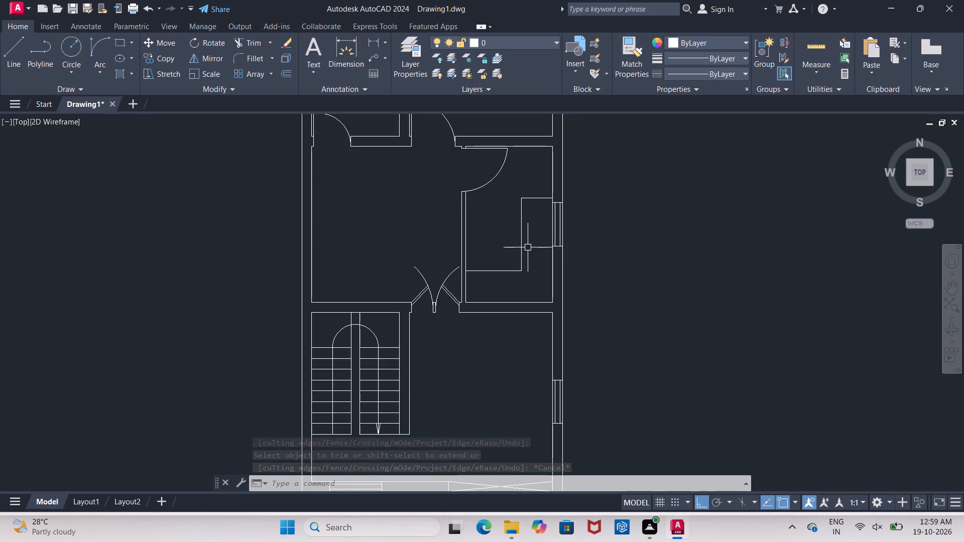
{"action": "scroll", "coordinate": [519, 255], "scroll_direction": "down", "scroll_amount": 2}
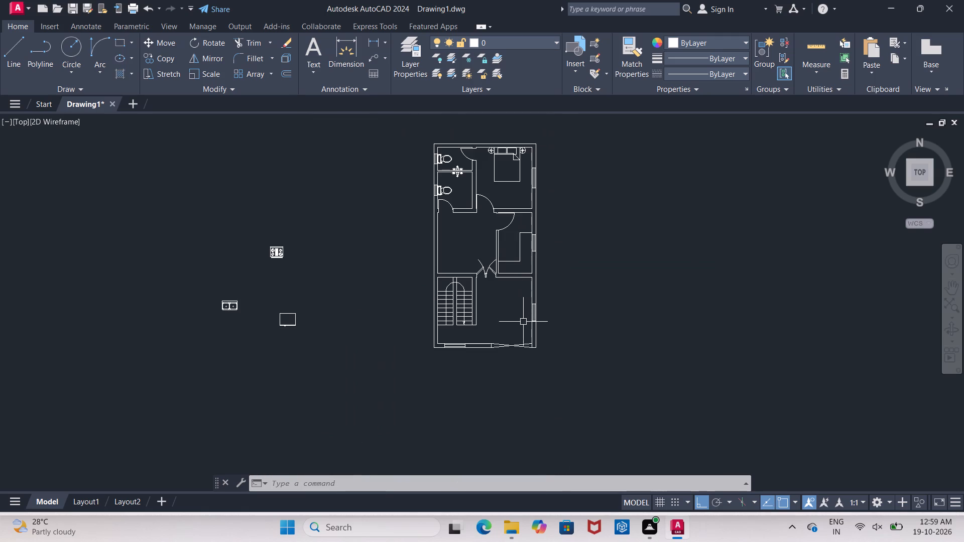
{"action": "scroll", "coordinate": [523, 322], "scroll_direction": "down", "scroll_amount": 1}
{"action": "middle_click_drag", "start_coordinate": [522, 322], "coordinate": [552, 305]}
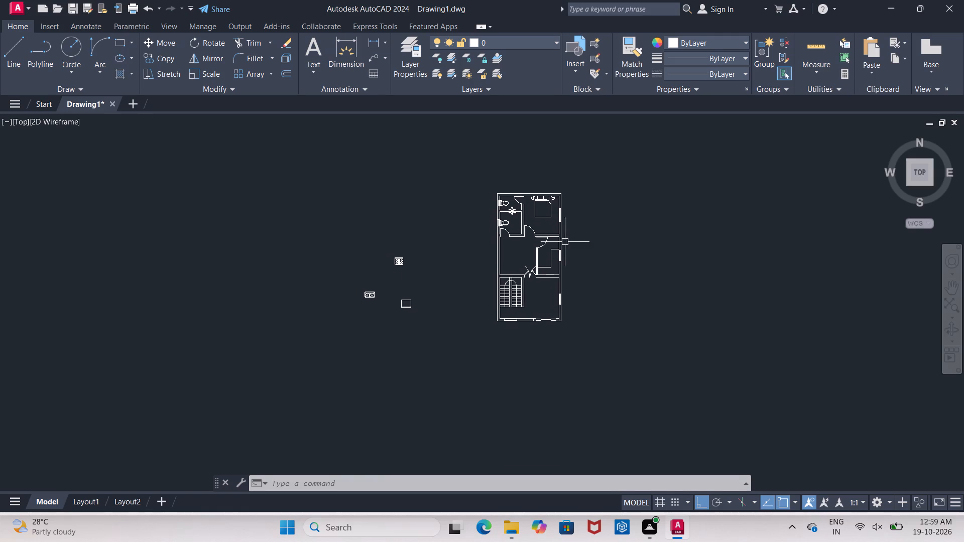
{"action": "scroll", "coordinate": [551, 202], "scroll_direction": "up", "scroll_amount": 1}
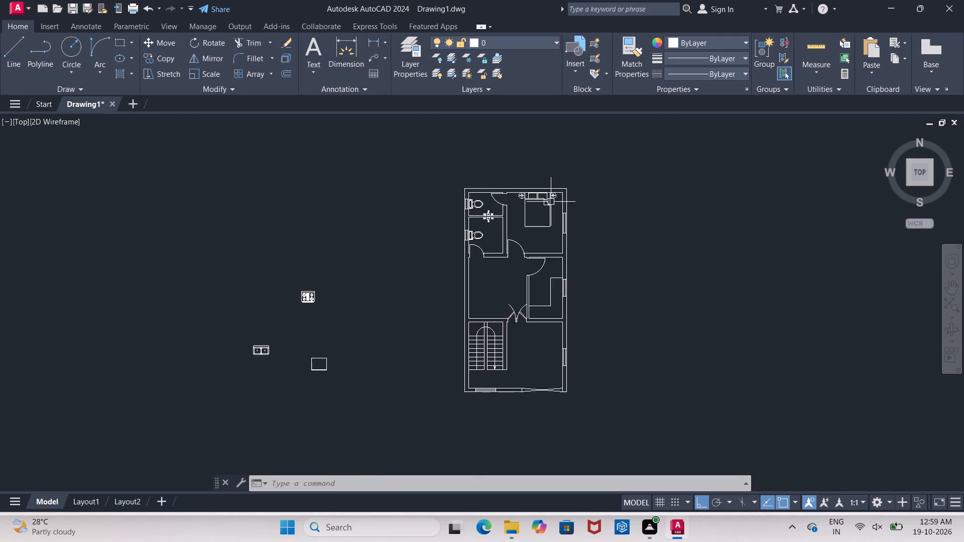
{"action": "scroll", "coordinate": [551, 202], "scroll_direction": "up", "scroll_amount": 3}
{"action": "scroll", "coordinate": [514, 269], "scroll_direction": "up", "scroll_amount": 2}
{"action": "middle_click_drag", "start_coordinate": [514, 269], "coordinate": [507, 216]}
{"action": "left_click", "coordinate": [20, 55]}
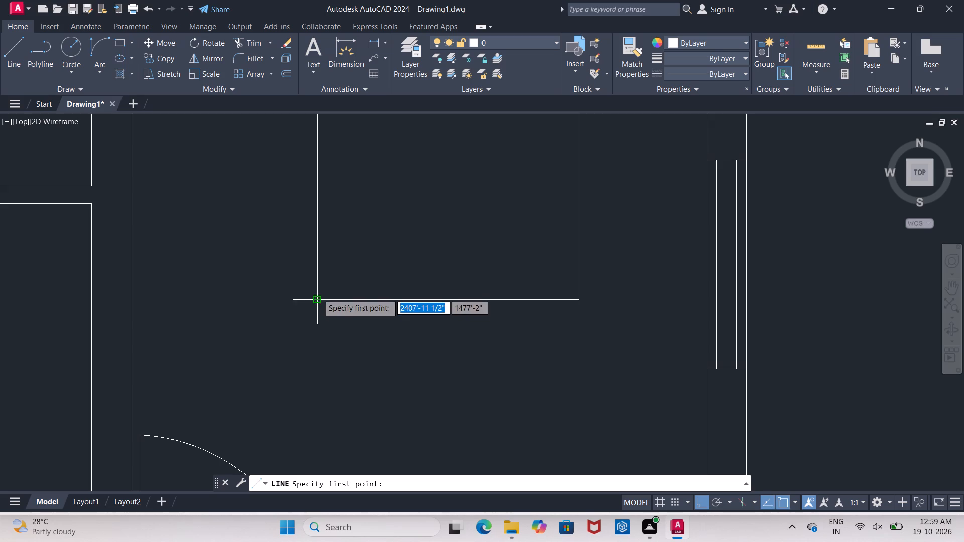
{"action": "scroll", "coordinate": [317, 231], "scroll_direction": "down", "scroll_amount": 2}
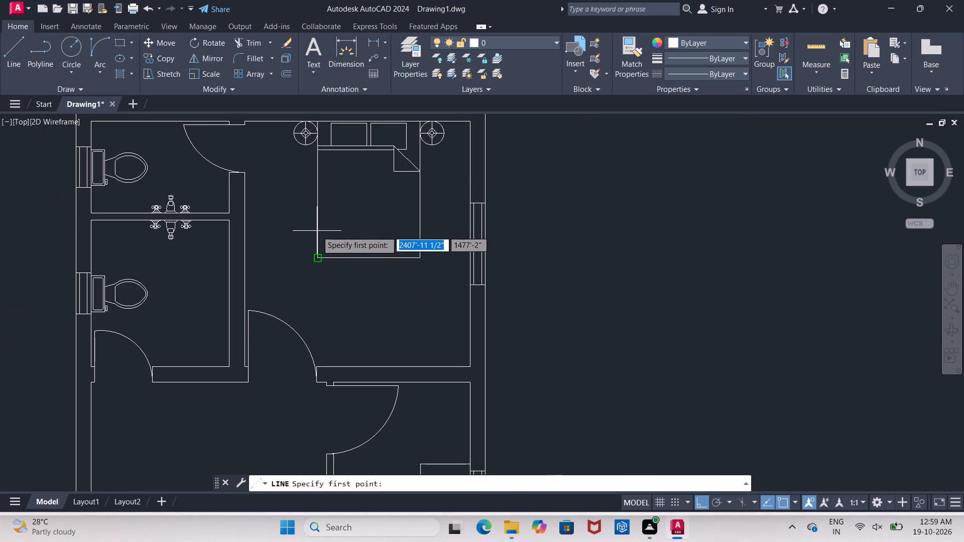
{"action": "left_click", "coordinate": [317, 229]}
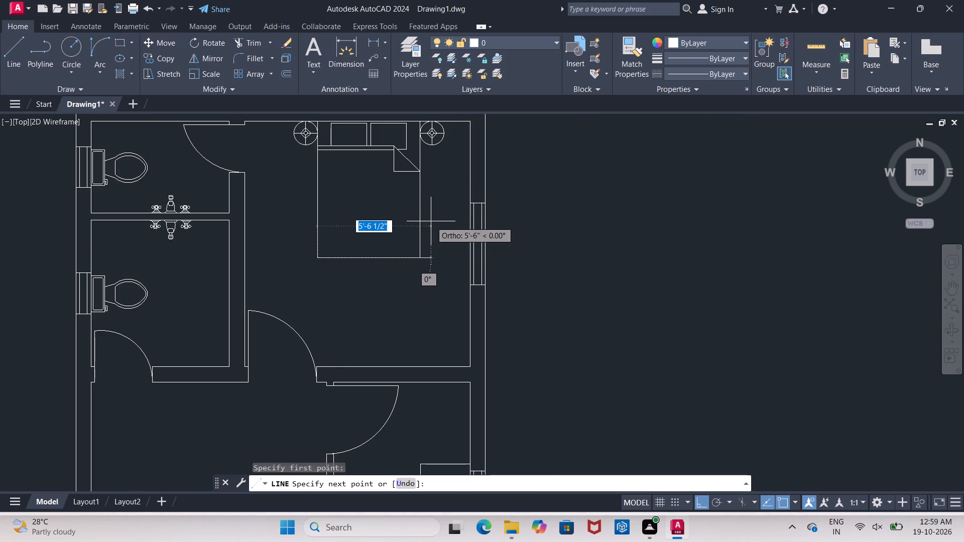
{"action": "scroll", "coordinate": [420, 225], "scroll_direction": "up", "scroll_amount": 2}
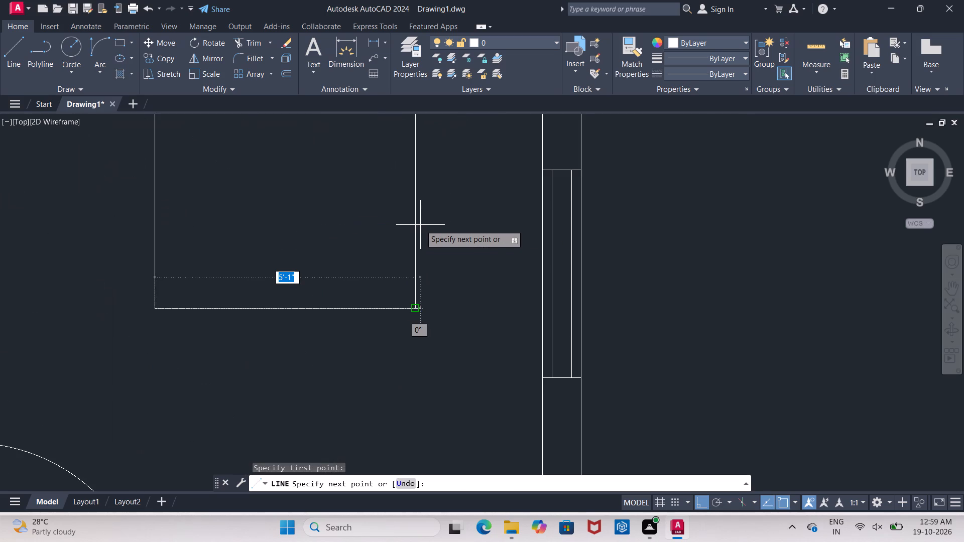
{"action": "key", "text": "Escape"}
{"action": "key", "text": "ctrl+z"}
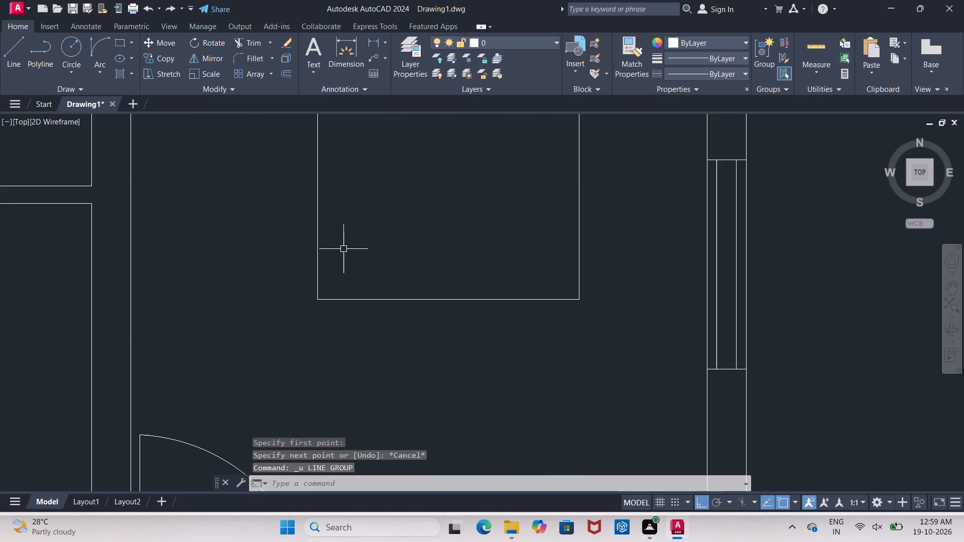
Draw a horizontal line about 5'-11" long from the bed's west edge past its east edge, about 1'-1" north of the foot.
{"action": "left_click", "coordinate": [10, 48]}
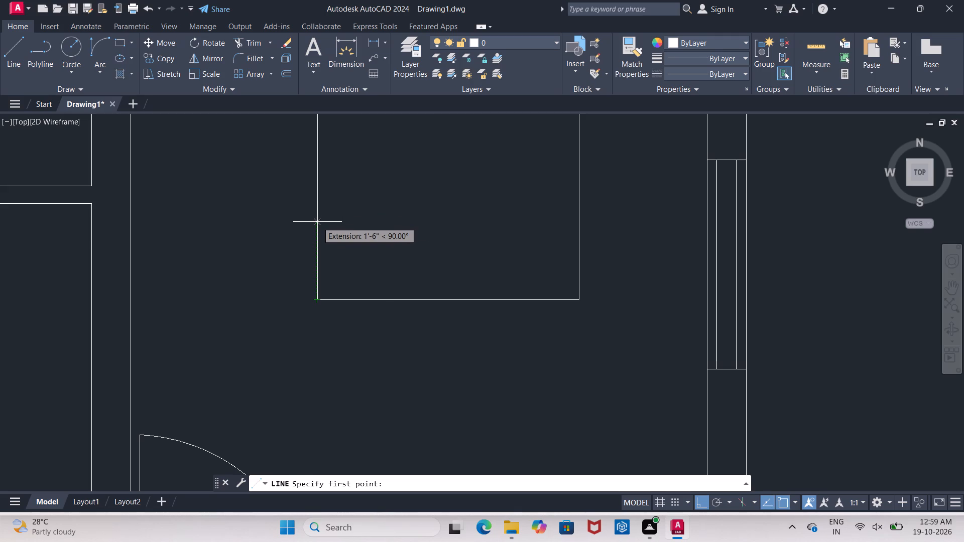
{"action": "left_click", "coordinate": [317, 242]}
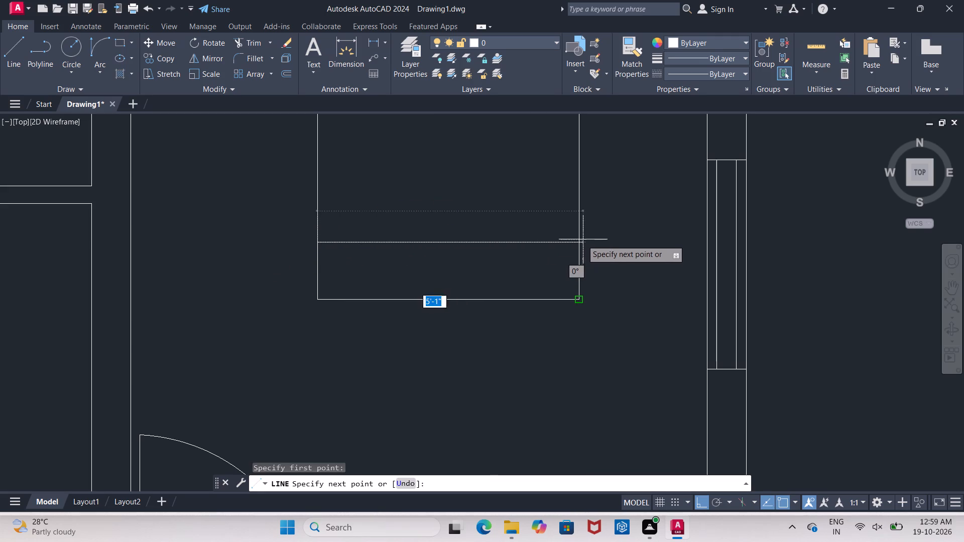
{"action": "left_click", "coordinate": [627, 244]}
{"action": "key", "text": "Escape"}
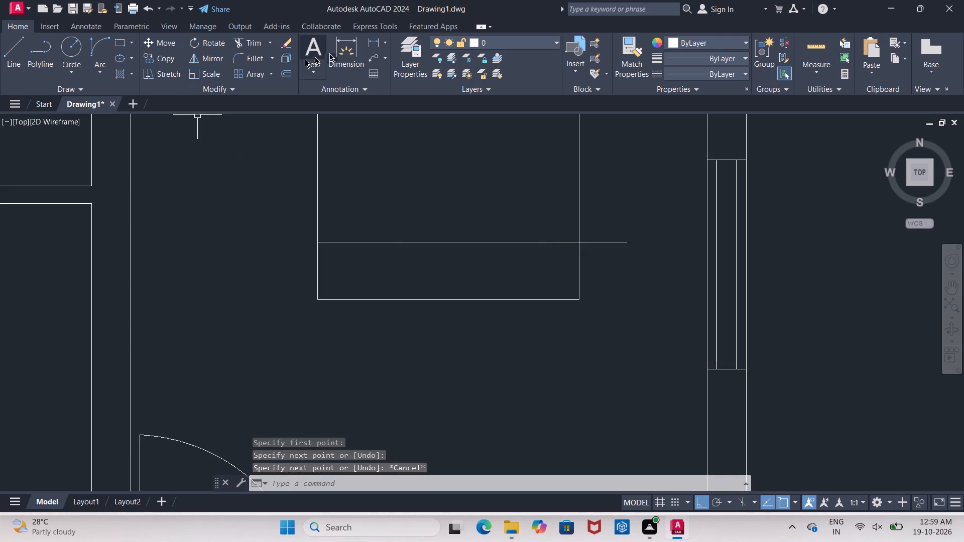
Measure how far the new line extends past the bed's east edge.
{"action": "left_click", "coordinate": [380, 43]}
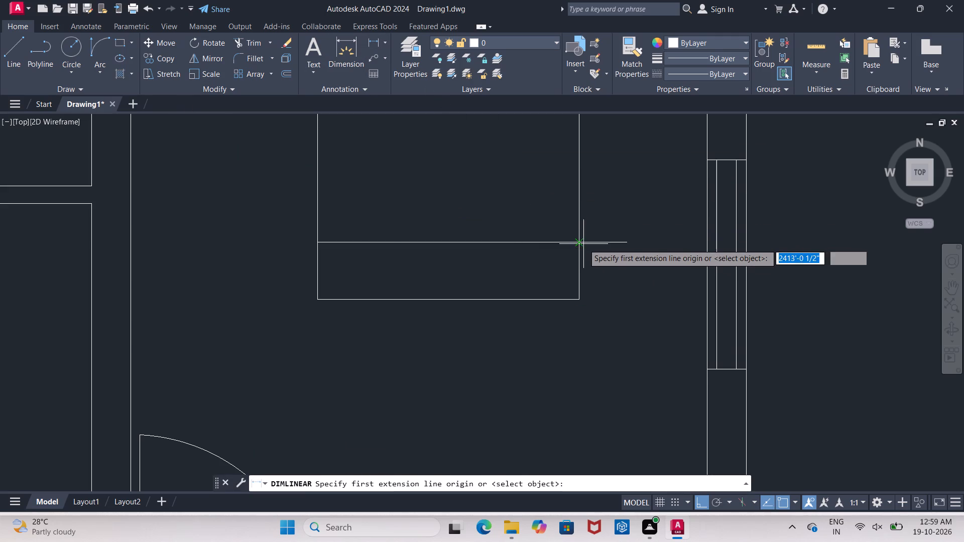
{"action": "left_click", "coordinate": [579, 242]}
{"action": "left_click", "coordinate": [624, 241]}
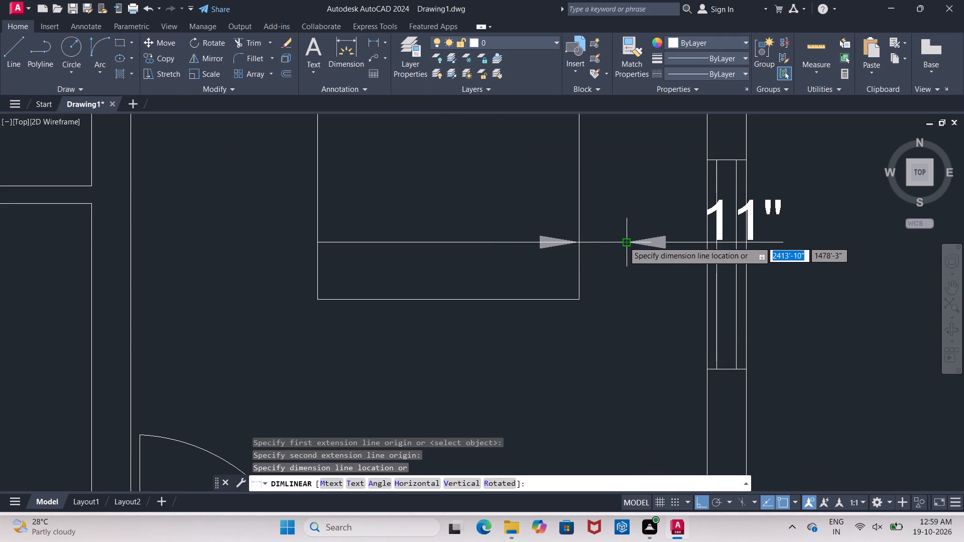
{"action": "key", "text": "Escape"}
Stretch the line's west end 11" past the bed's west edge.
{"action": "scroll", "coordinate": [367, 210], "scroll_direction": "up", "scroll_amount": 1}
{"action": "middle_click_drag", "start_coordinate": [367, 210], "coordinate": [410, 179]}
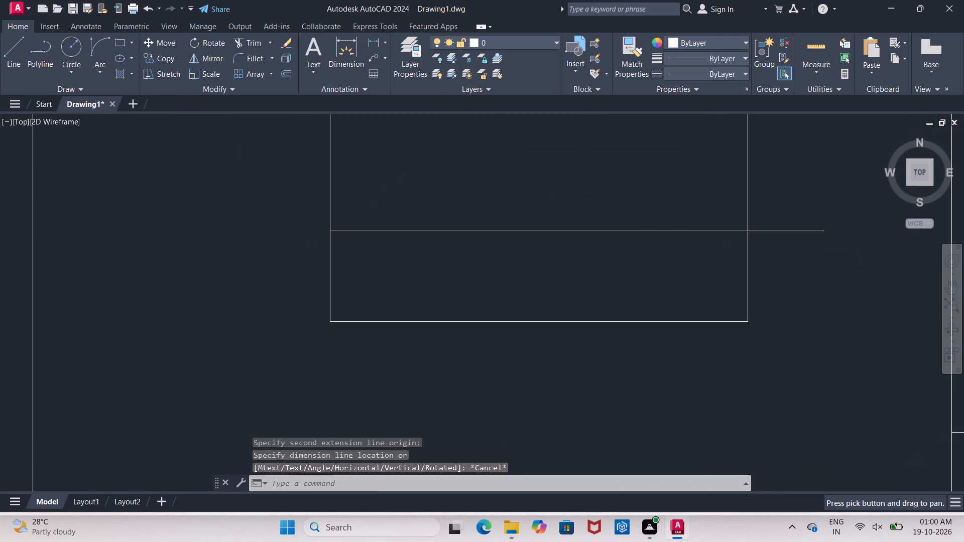
{"action": "left_click", "coordinate": [392, 230]}
{"action": "left_click", "coordinate": [324, 228]}
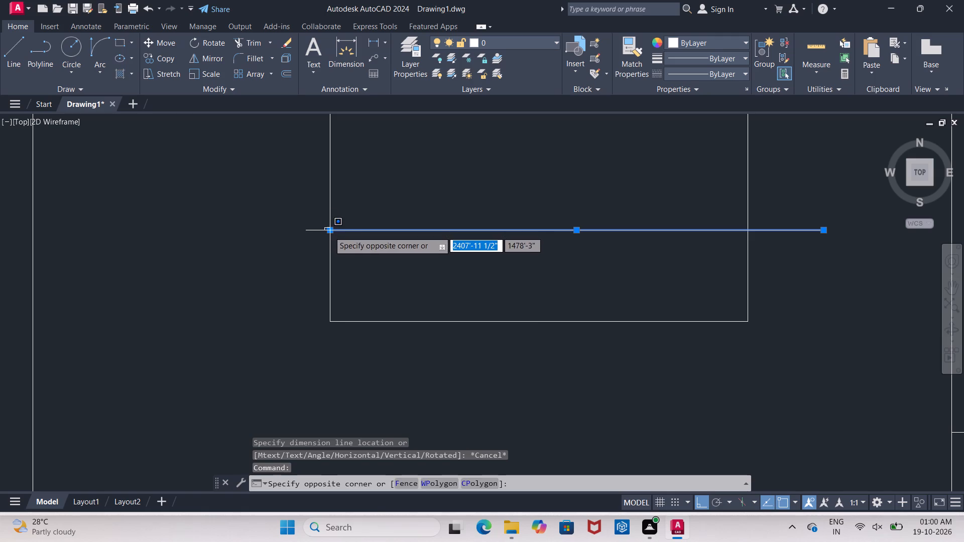
{"action": "left_click", "coordinate": [329, 231]}
{"action": "left_click", "coordinate": [329, 231]}
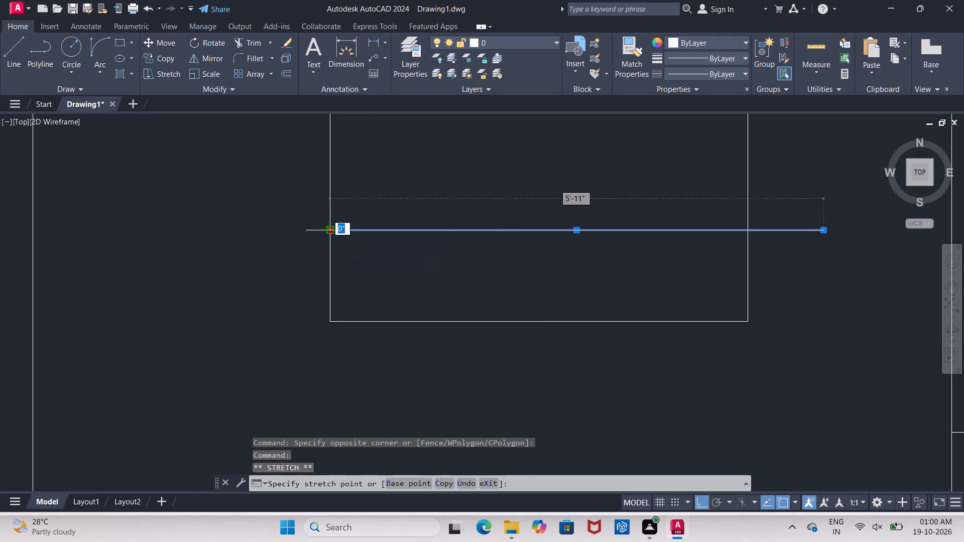
{"action": "key", "text": "Escape"}
{"action": "left_click", "coordinate": [330, 231]}
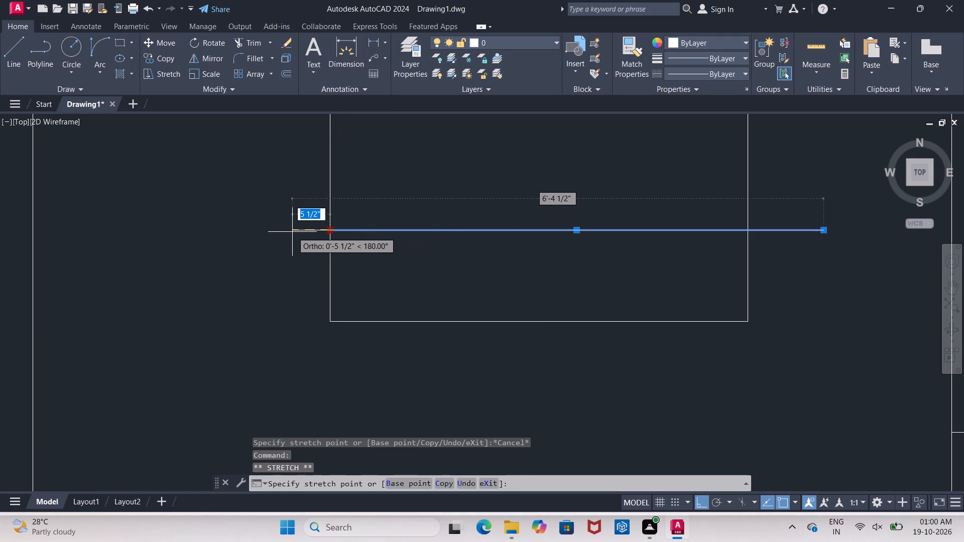
{"action": "type", "text": "11\""}
{"action": "key", "text": "Return"}
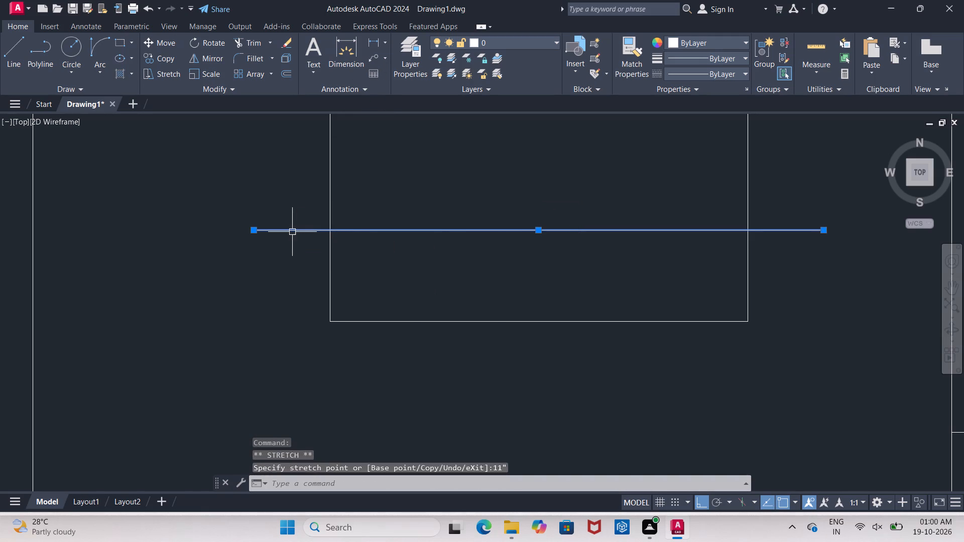
{"action": "key", "text": "Escape"}
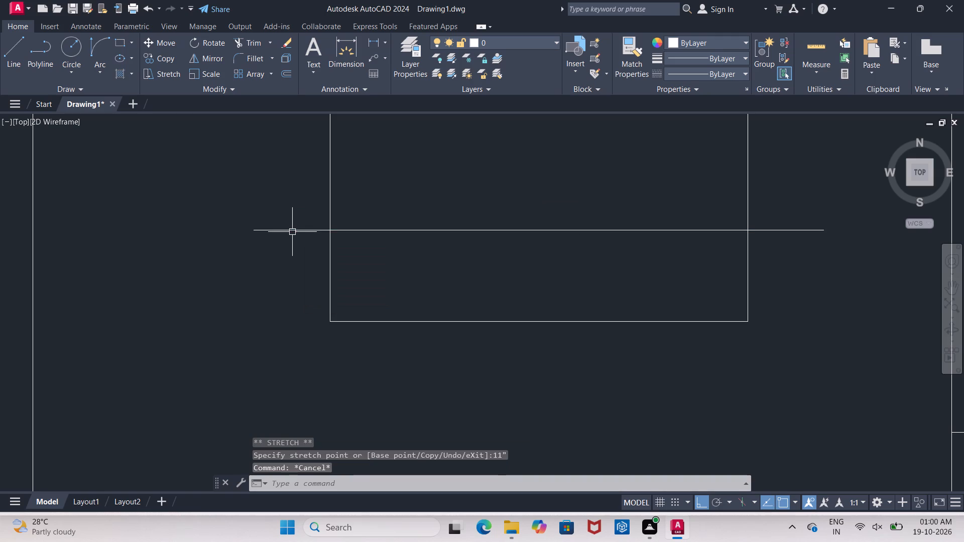
Offset the line crossing the bed 2' south, beyond the bed's foot.
{"action": "key", "text": "o"}
{"action": "key", "text": "Return"}
{"action": "key", "text": "4"}
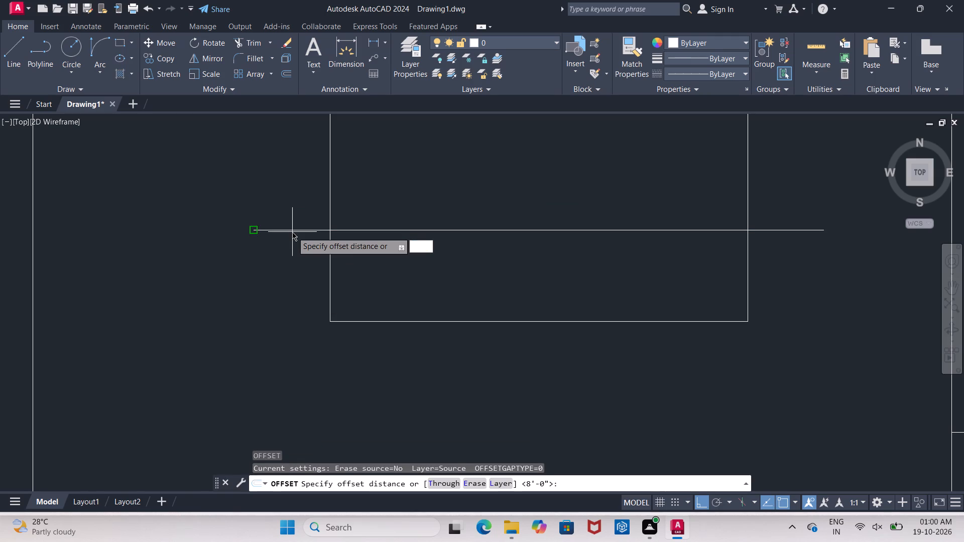
{"action": "key", "text": "apostrophe"}
{"action": "key", "text": "Return"}
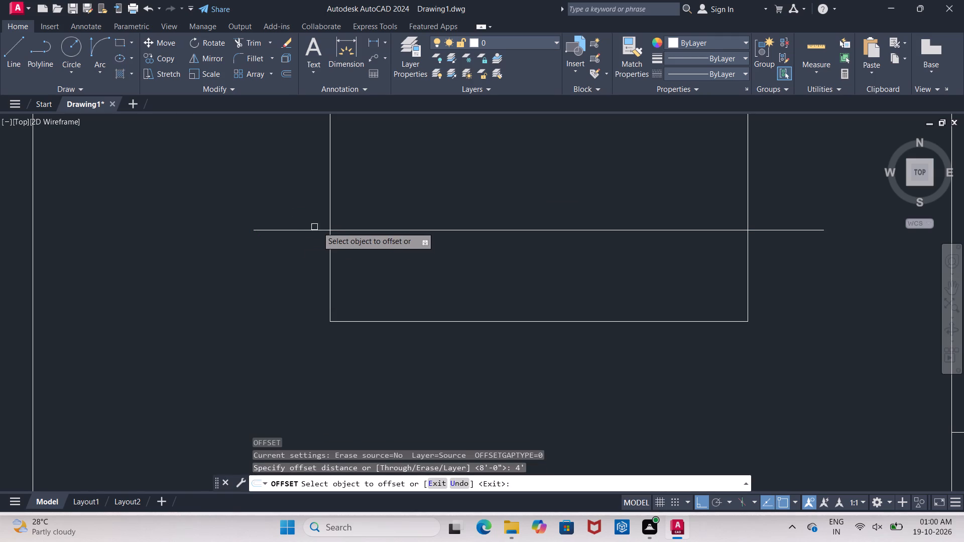
{"action": "left_click_drag", "start_coordinate": [351, 229], "coordinate": [353, 234]}
{"action": "scroll", "coordinate": [388, 317], "scroll_direction": "down", "scroll_amount": 3}
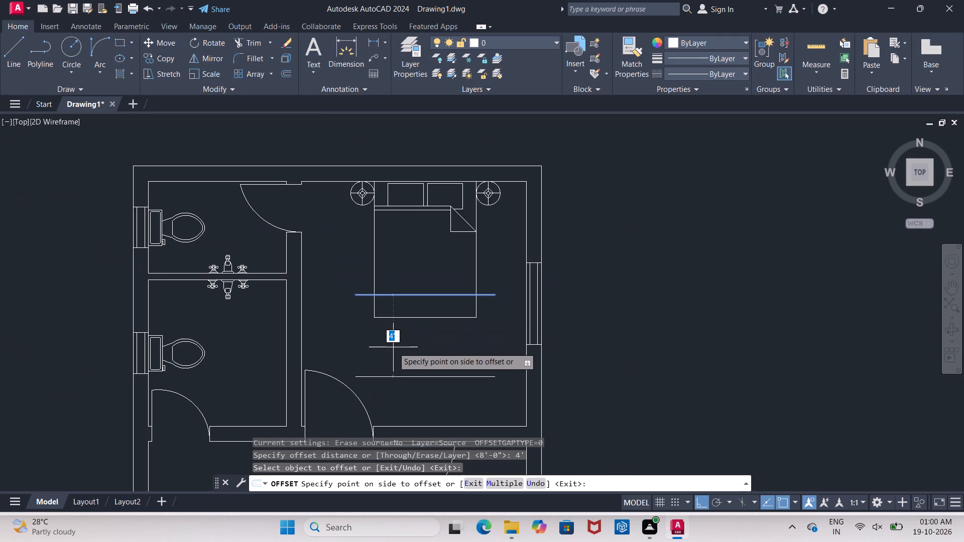
{"action": "key", "text": "2"}
{"action": "key", "text": "apostrophe"}
{"action": "key", "text": "Return"}
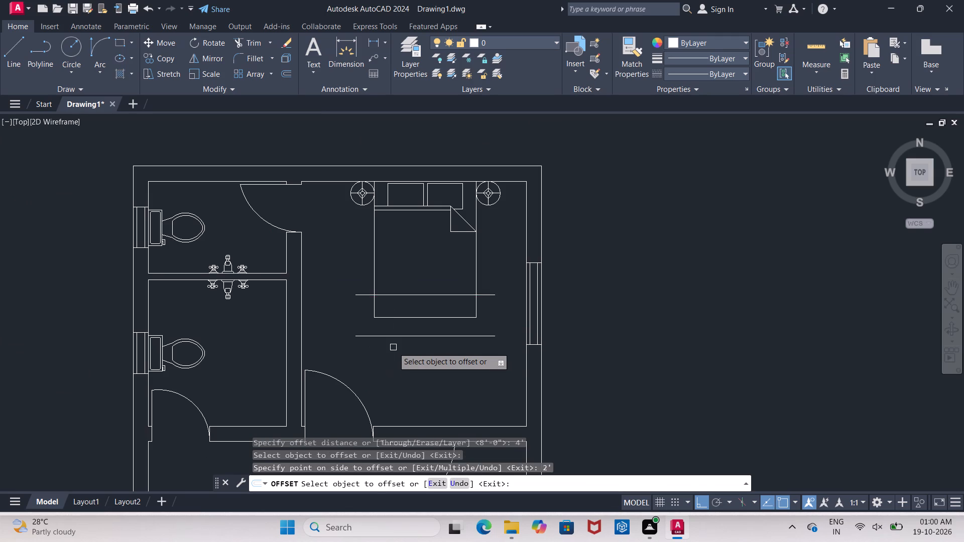
{"action": "left_click", "coordinate": [393, 347]}
{"action": "key", "text": "Escape"}
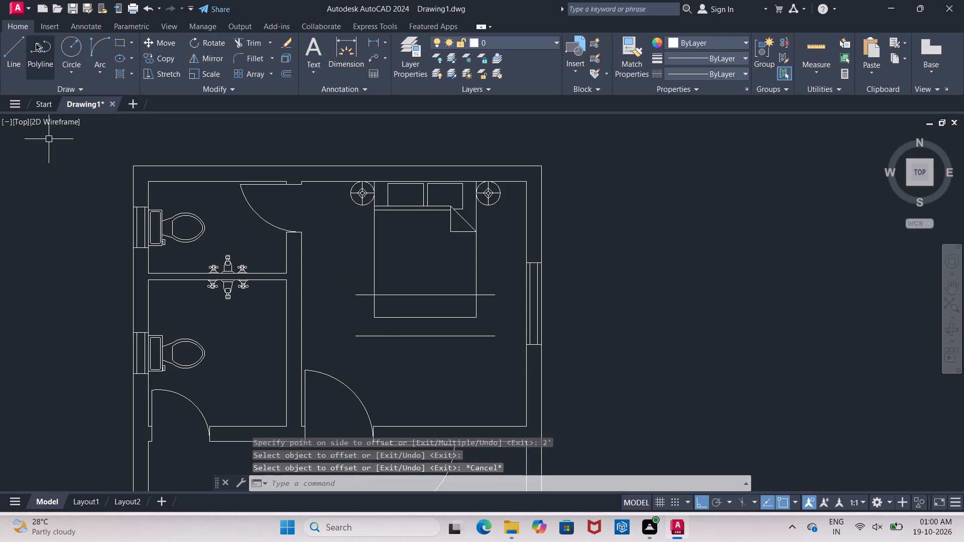
Join the west and east ends of the two horizontal lines at the bed's foot with vertical lines to close the rectangle.
{"action": "left_click", "coordinate": [14, 50]}
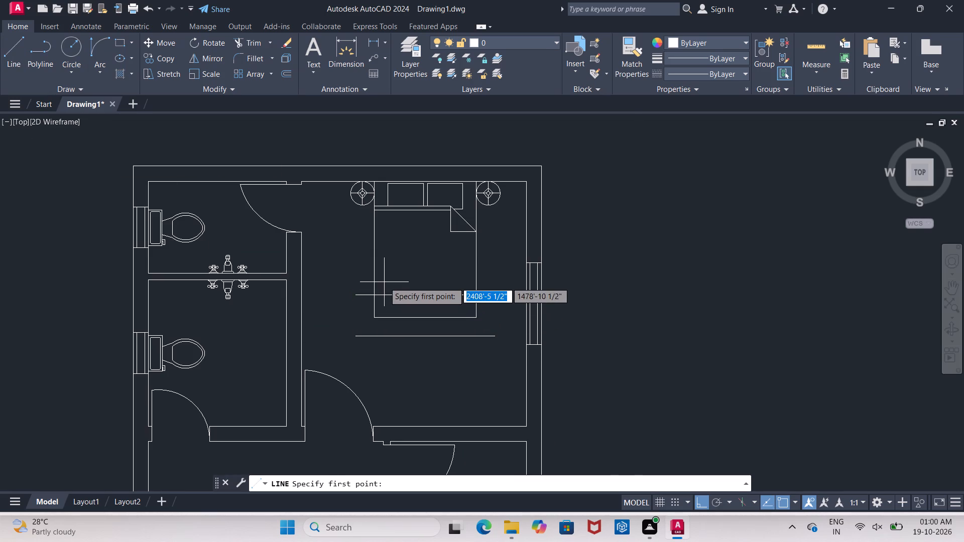
{"action": "scroll", "coordinate": [384, 282], "scroll_direction": "up", "scroll_amount": 3}
{"action": "middle_click_drag", "start_coordinate": [405, 287], "coordinate": [492, 125]}
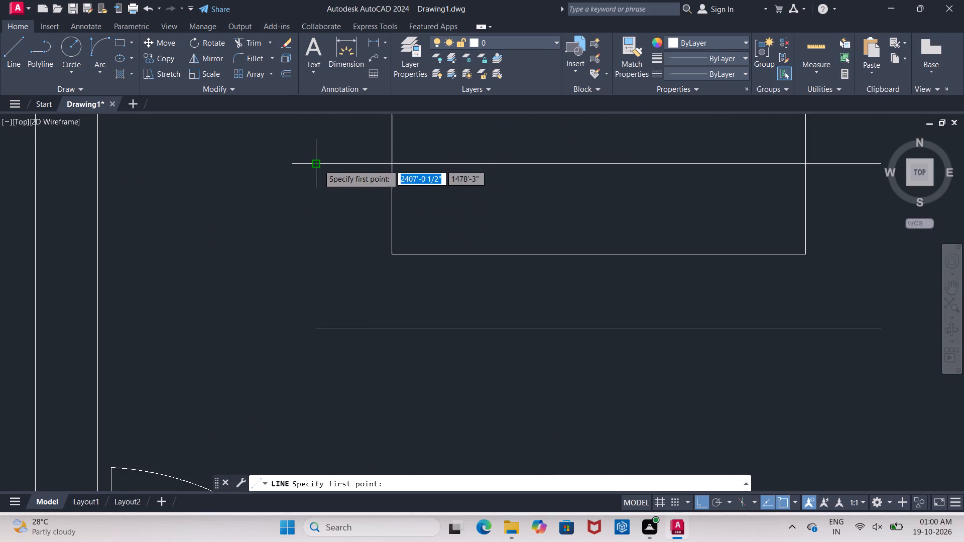
{"action": "left_click", "coordinate": [318, 165]}
{"action": "left_click", "coordinate": [314, 326]}
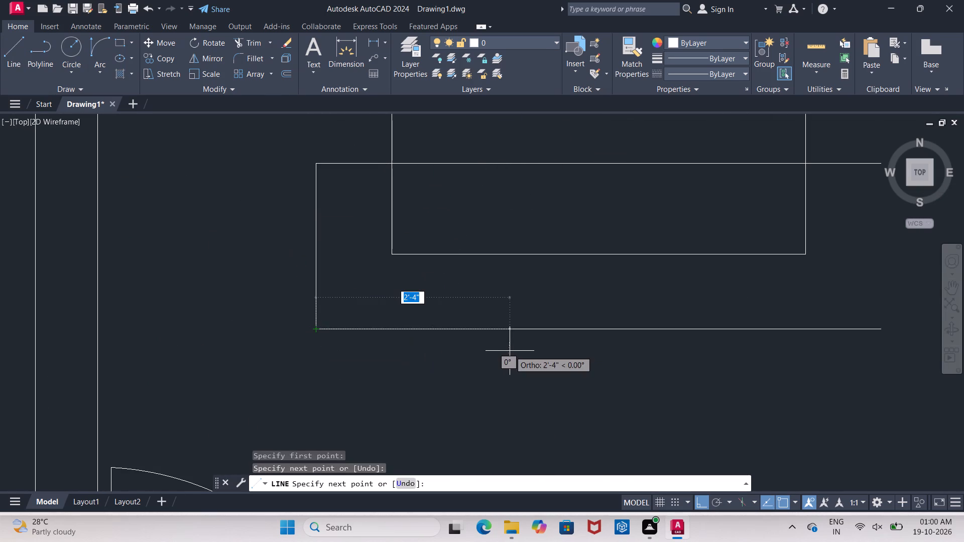
{"action": "key", "text": "Escape"}
{"action": "left_click", "coordinate": [22, 53]}
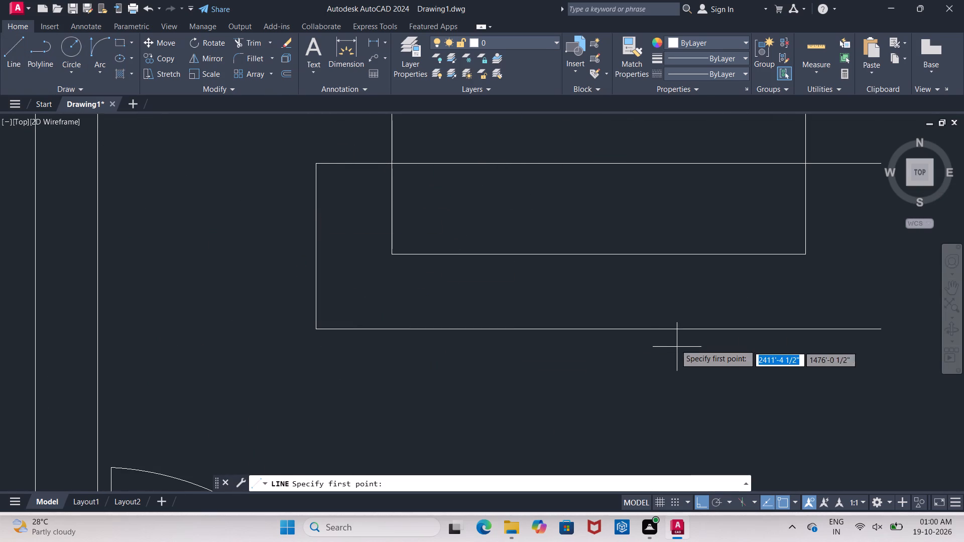
{"action": "middle_click_drag", "start_coordinate": [675, 344], "coordinate": [360, 355]}
{"action": "left_click", "coordinate": [564, 178]}
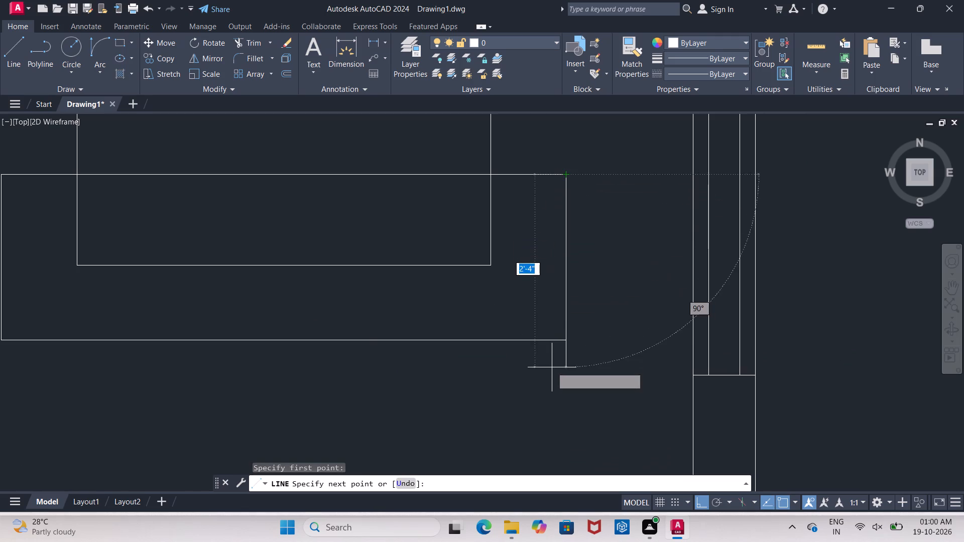
{"action": "left_click", "coordinate": [556, 340]}
{"action": "key", "text": "Escape"}
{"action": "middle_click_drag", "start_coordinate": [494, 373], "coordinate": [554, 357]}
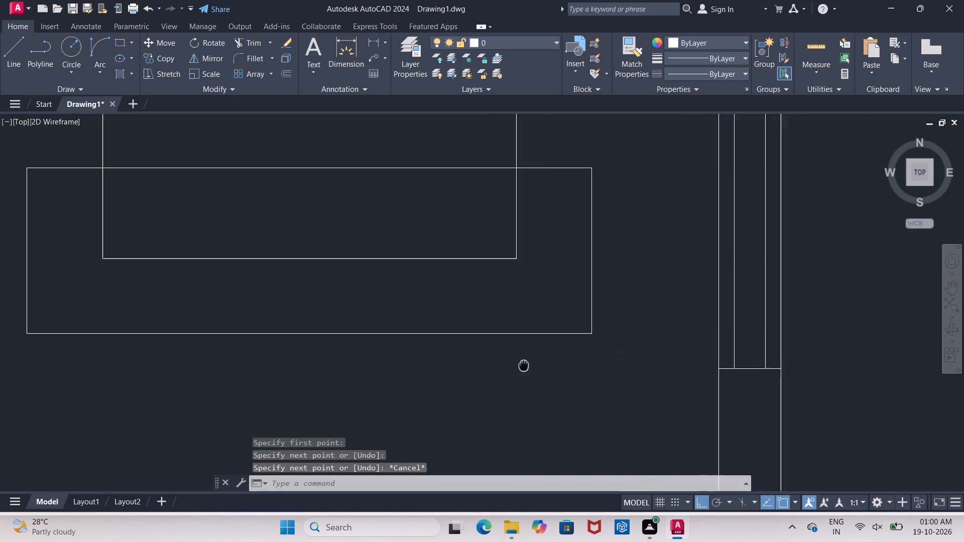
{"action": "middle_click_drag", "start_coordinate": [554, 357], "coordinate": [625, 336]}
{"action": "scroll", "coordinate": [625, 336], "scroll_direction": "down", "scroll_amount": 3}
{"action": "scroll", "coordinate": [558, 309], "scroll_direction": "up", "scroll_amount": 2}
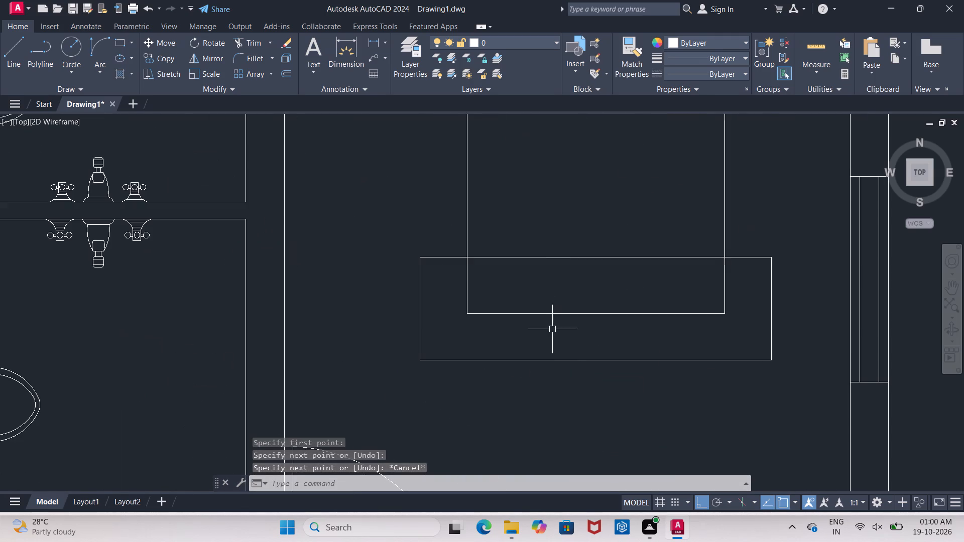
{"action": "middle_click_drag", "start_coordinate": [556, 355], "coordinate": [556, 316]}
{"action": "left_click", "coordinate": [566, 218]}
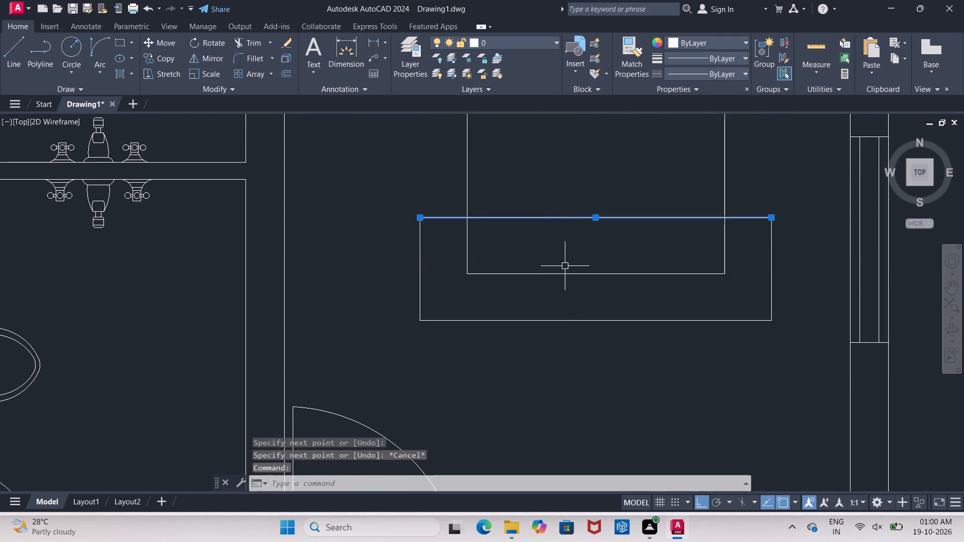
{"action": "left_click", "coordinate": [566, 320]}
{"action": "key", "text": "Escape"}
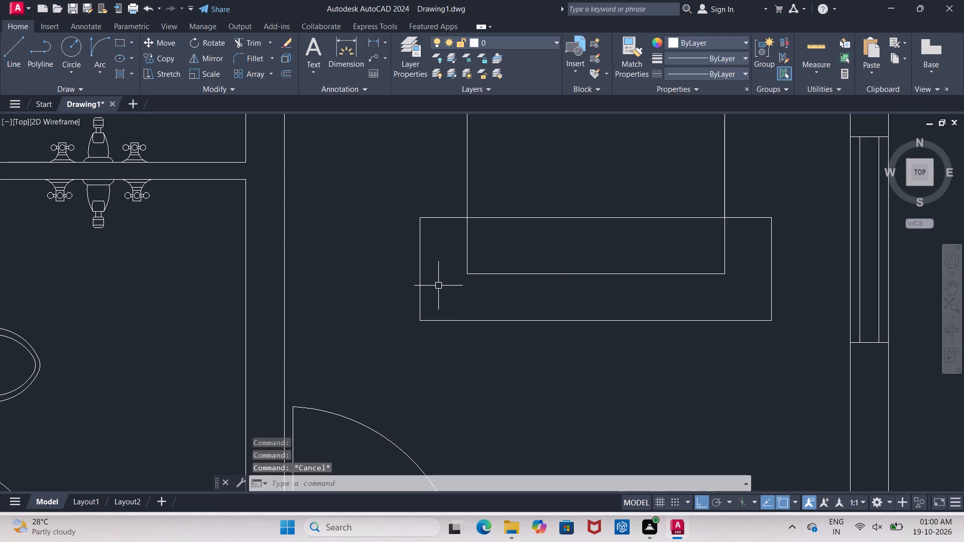
Offset the rectangle's south line 1' to the south.
{"action": "left_click", "coordinate": [499, 322]}
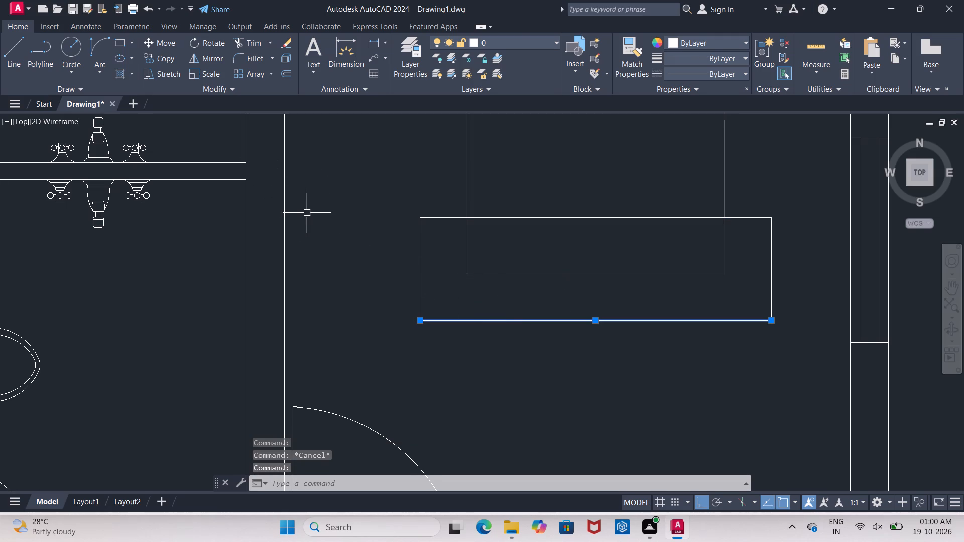
{"action": "key", "text": "o"}
{"action": "key", "text": "Return"}
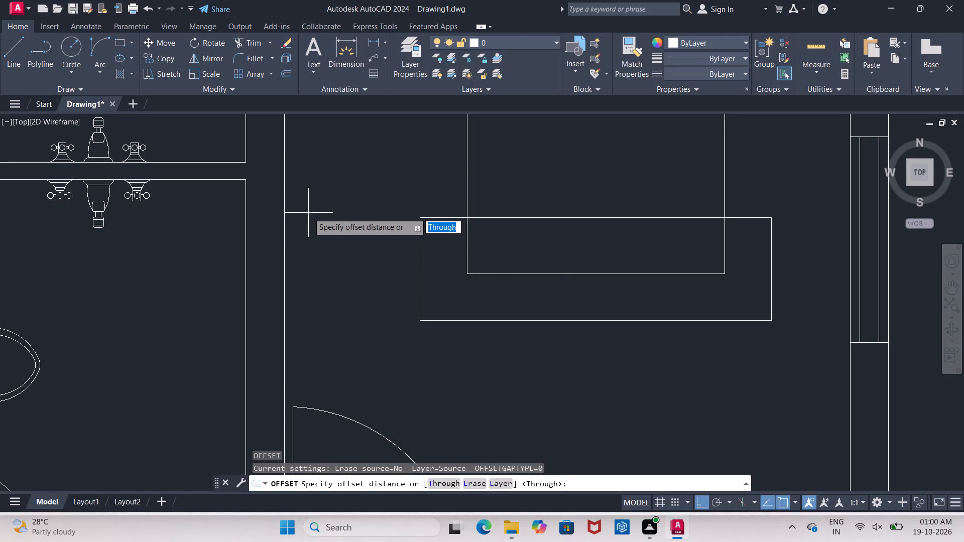
{"action": "type", "text": "1'"}
{"action": "key", "text": "Return"}
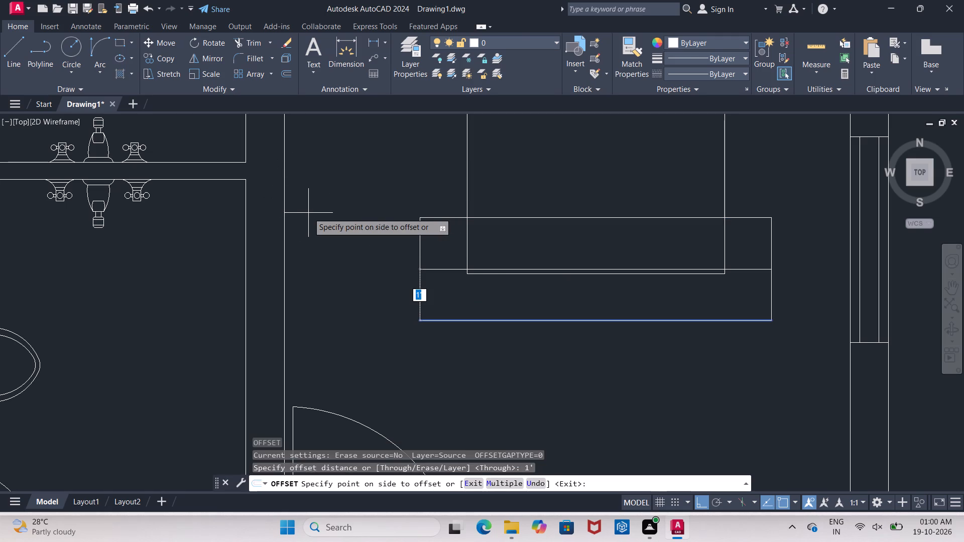
{"action": "left_click", "coordinate": [474, 351]}
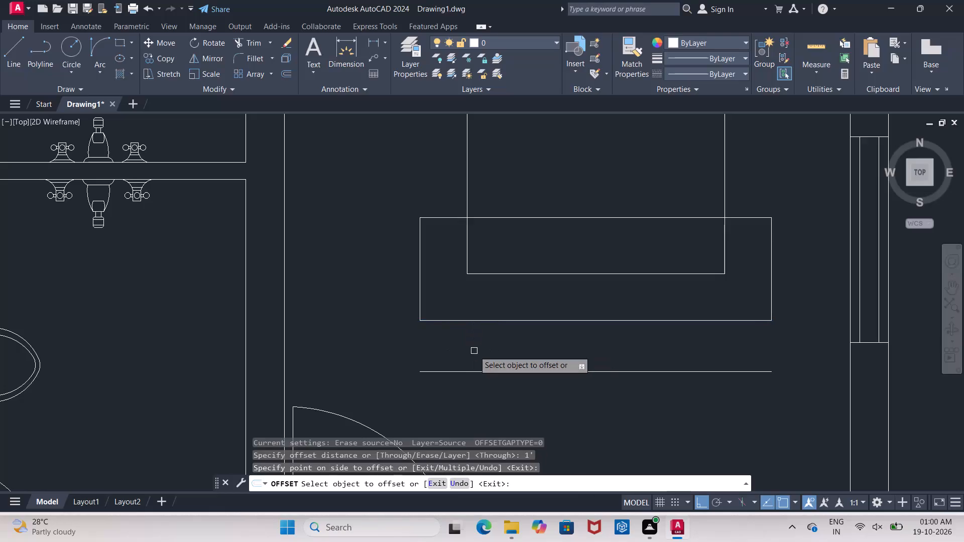
{"action": "key", "text": "Escape"}
Extend the rectangle's west and east sides south to the new offset line.
{"action": "type", "text": "EX"}
{"action": "key", "text": "space"}
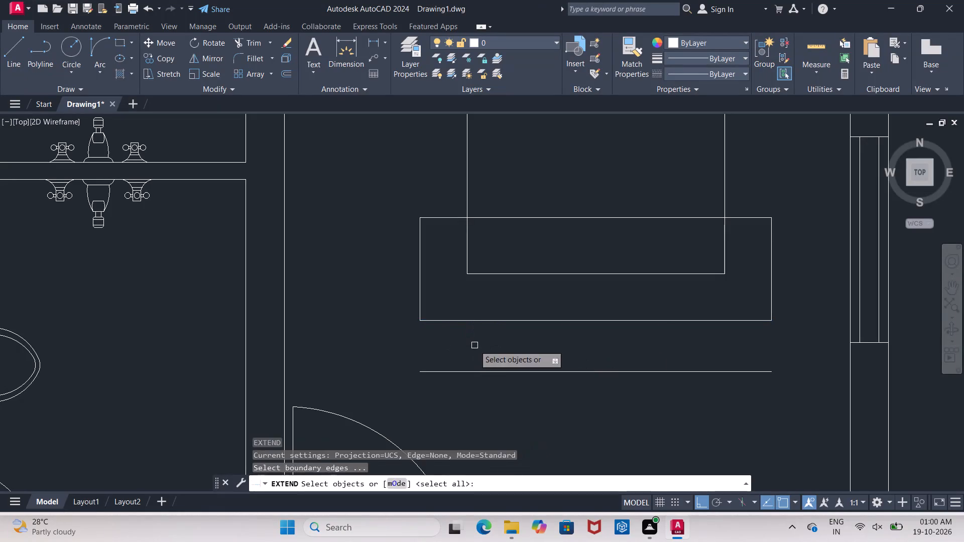
{"action": "key", "text": "space"}
{"action": "left_click", "coordinate": [421, 303]}
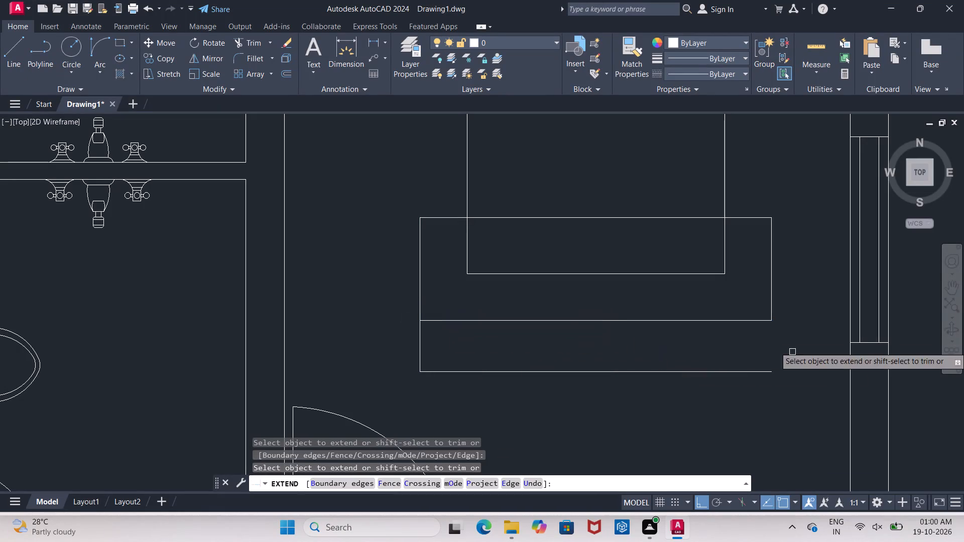
{"action": "left_click", "coordinate": [772, 307]}
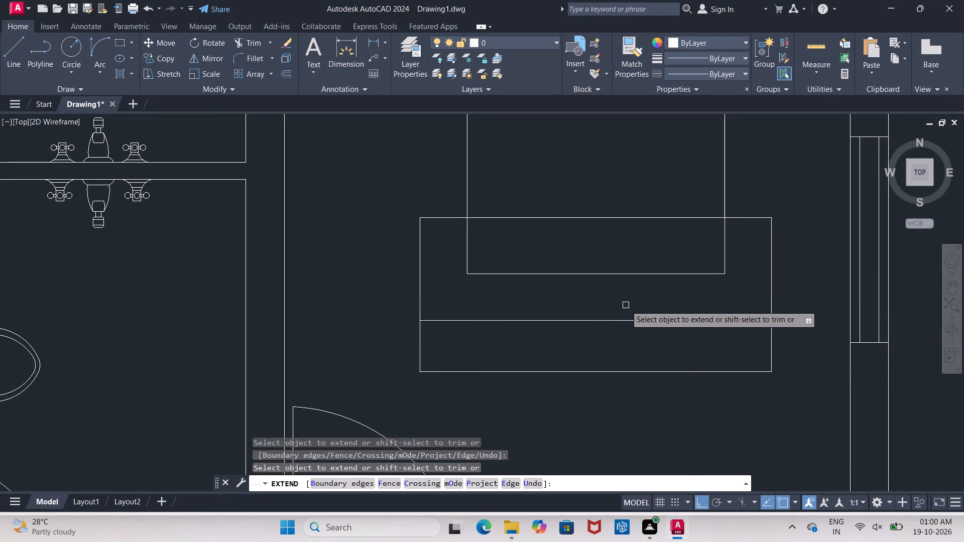
{"action": "key", "text": "Escape"}
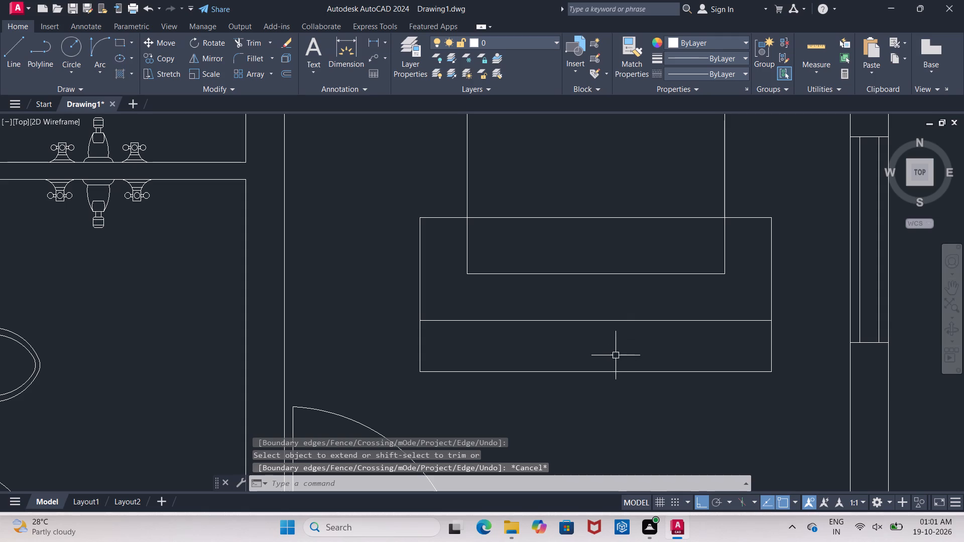
Delete the rectangle's former south line, now crossing its interior.
{"action": "left_click", "coordinate": [589, 319]}
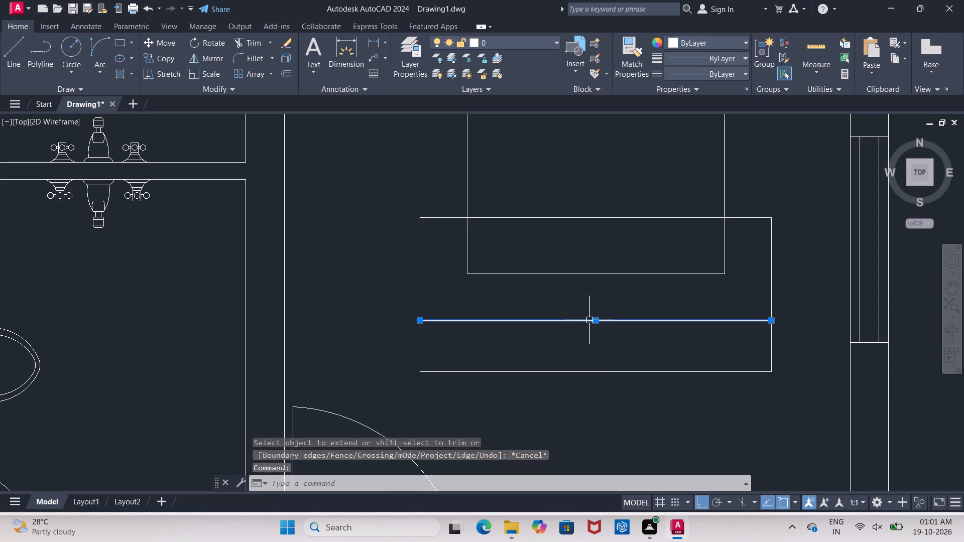
{"action": "key", "text": "Delete"}
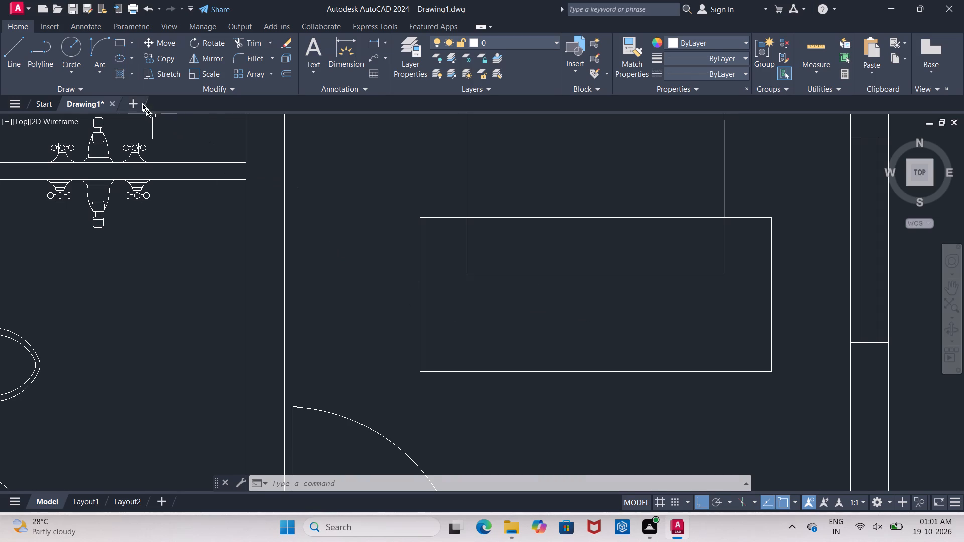
Draw a line along the bed's foot edge from its southwest corner to its southeast corner.
{"action": "left_click", "coordinate": [12, 53]}
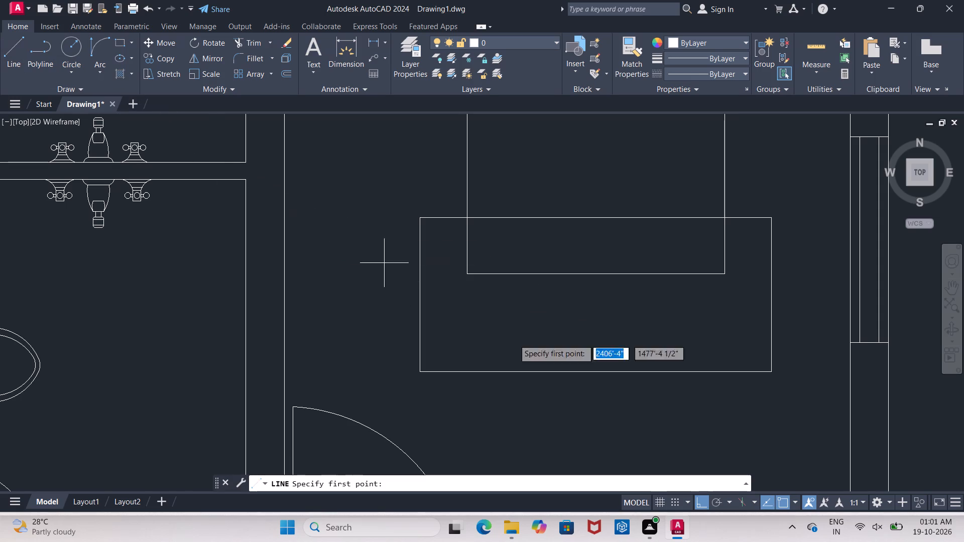
{"action": "left_click", "coordinate": [466, 275]}
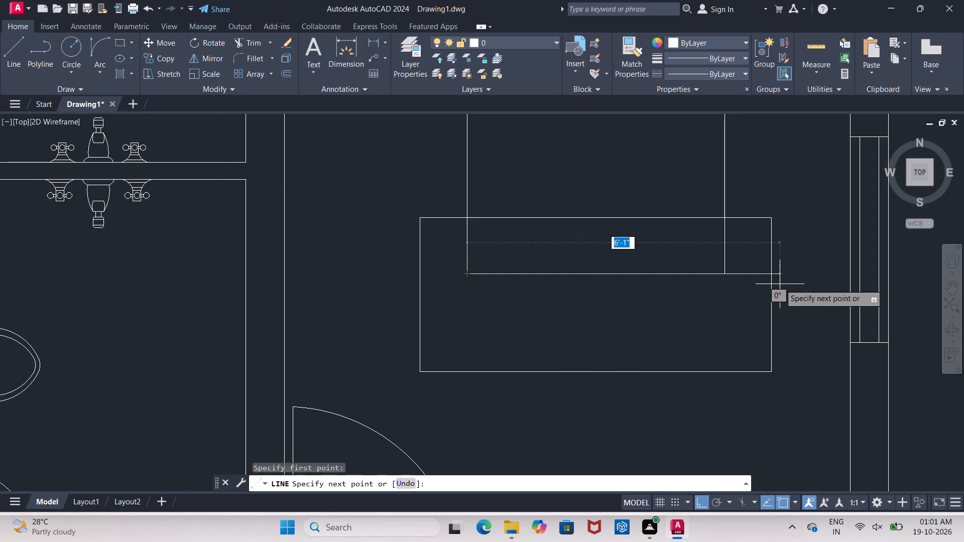
{"action": "left_click", "coordinate": [722, 273]}
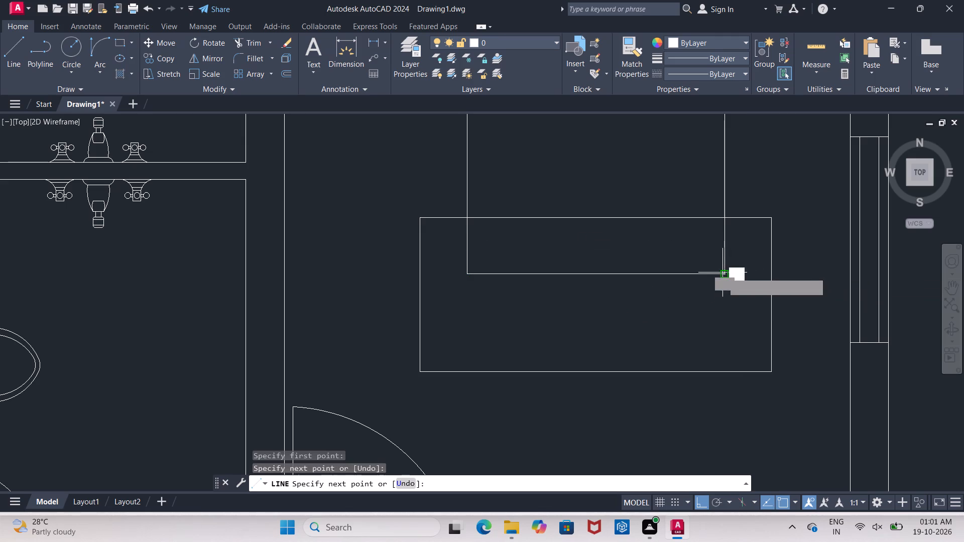
{"action": "key", "text": "Escape"}
Offset the line along the bed's foot 2" south, inside the rectangle.
{"action": "key", "text": "o"}
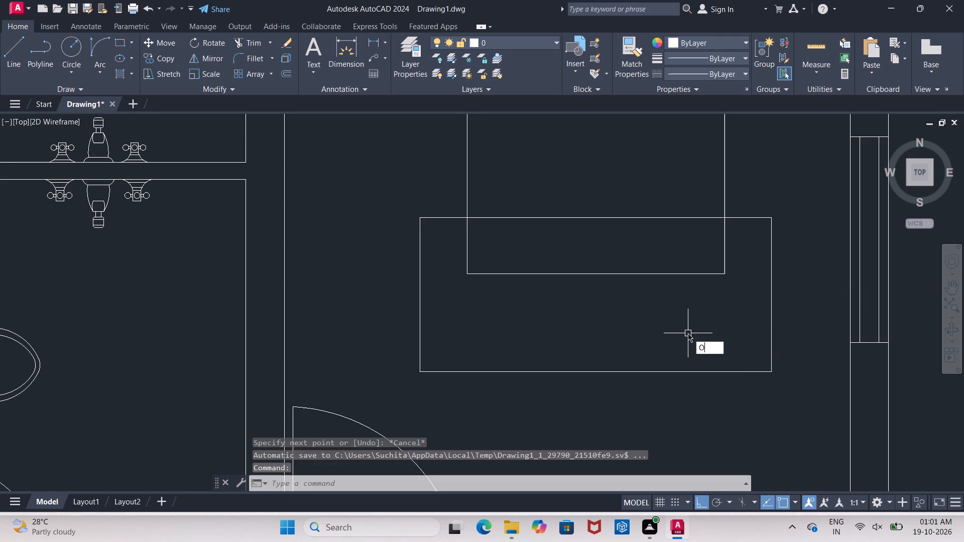
{"action": "key", "text": "Return"}
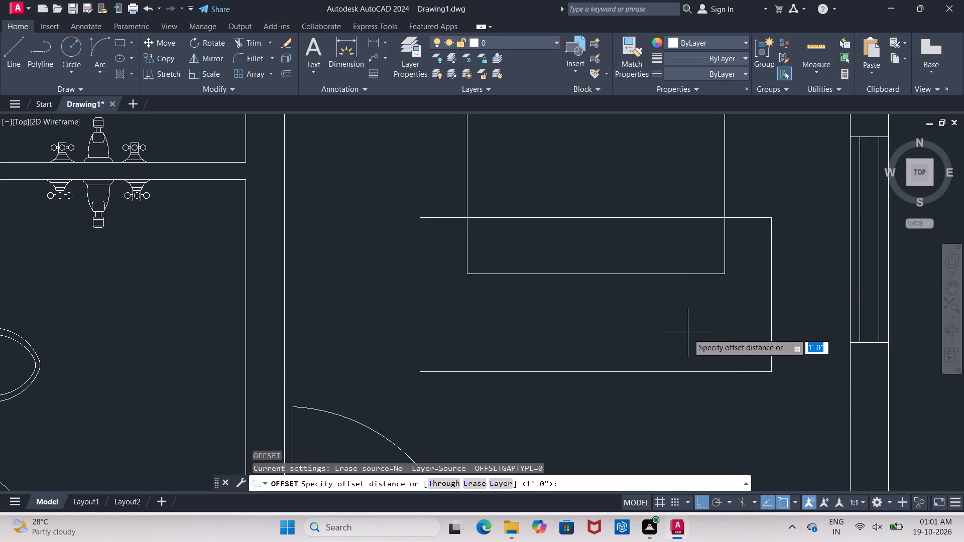
{"action": "type", "text": "2\""}
{"action": "key", "text": "Return"}
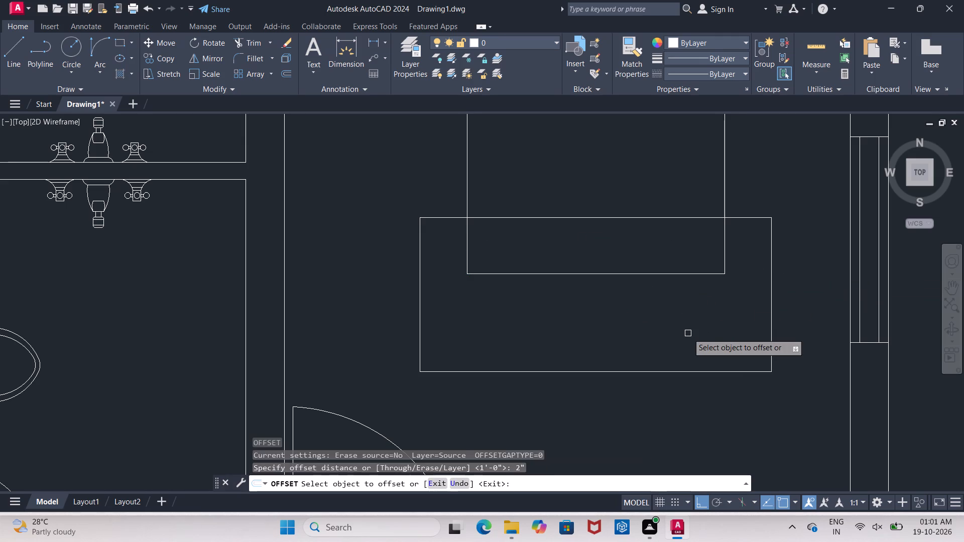
{"action": "left_click", "coordinate": [670, 275]}
{"action": "left_click", "coordinate": [668, 337]}
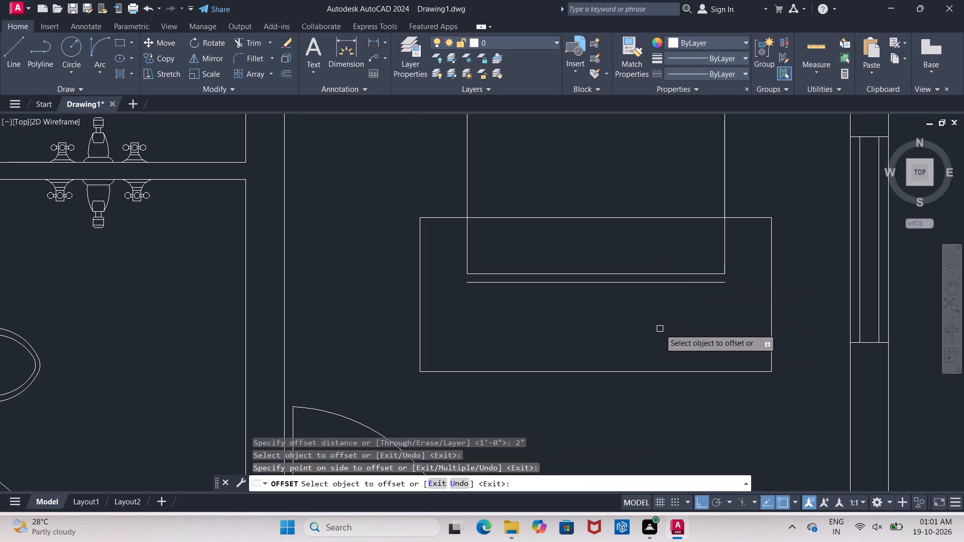
{"action": "key", "text": "Return"}
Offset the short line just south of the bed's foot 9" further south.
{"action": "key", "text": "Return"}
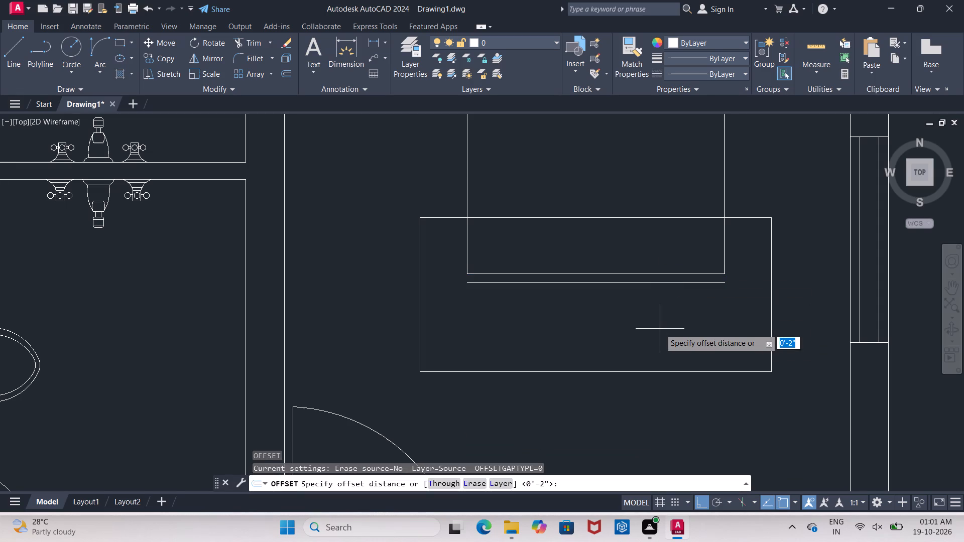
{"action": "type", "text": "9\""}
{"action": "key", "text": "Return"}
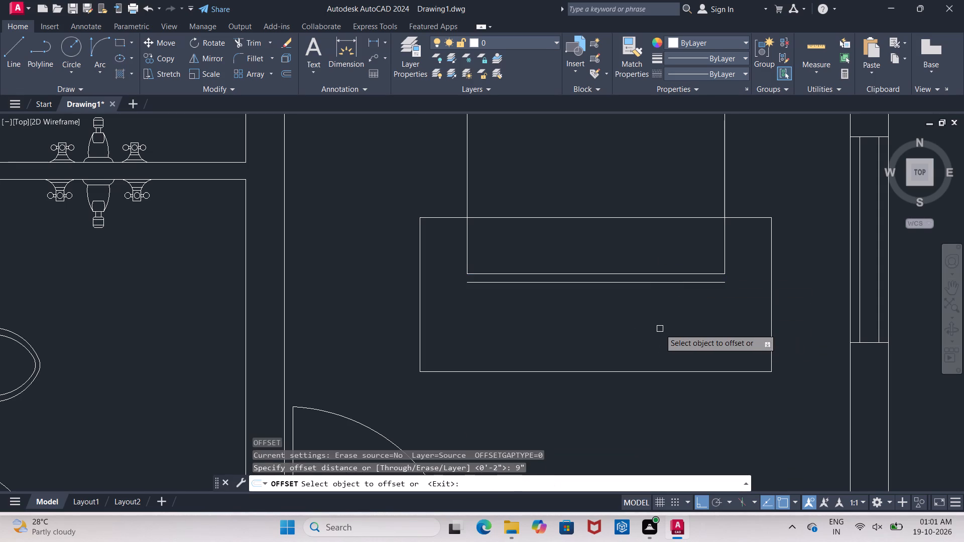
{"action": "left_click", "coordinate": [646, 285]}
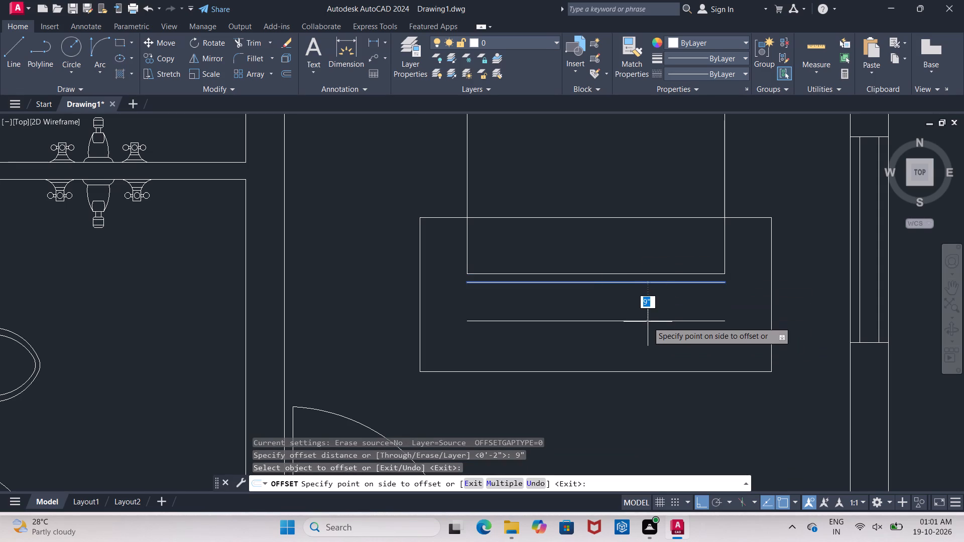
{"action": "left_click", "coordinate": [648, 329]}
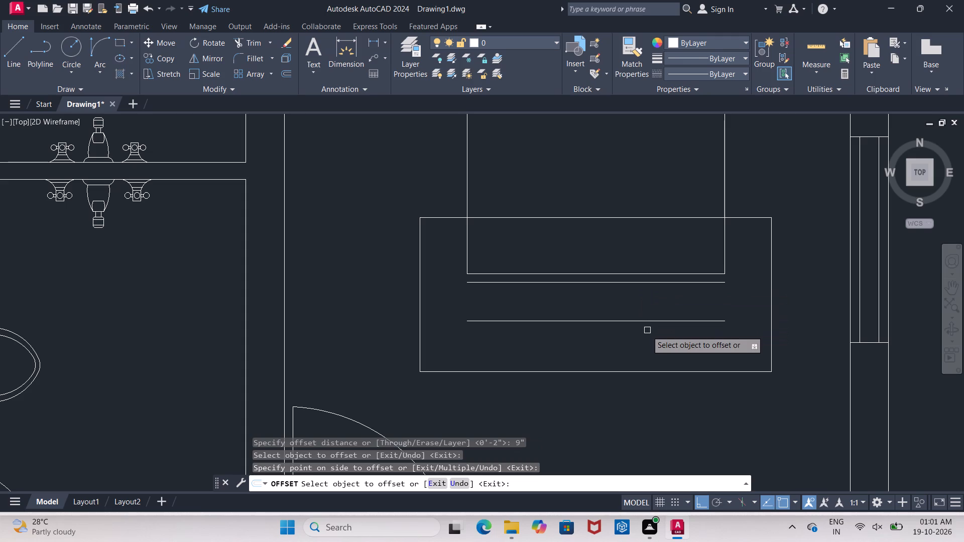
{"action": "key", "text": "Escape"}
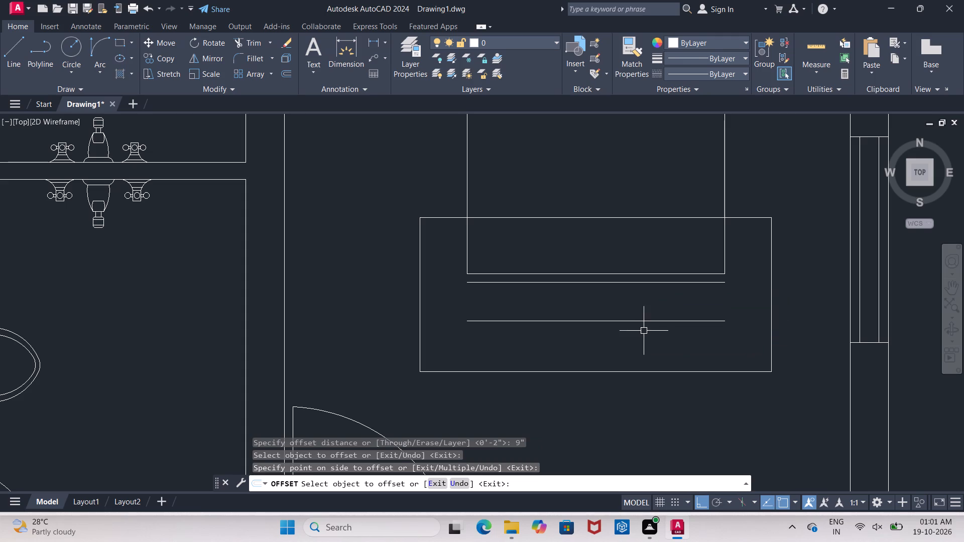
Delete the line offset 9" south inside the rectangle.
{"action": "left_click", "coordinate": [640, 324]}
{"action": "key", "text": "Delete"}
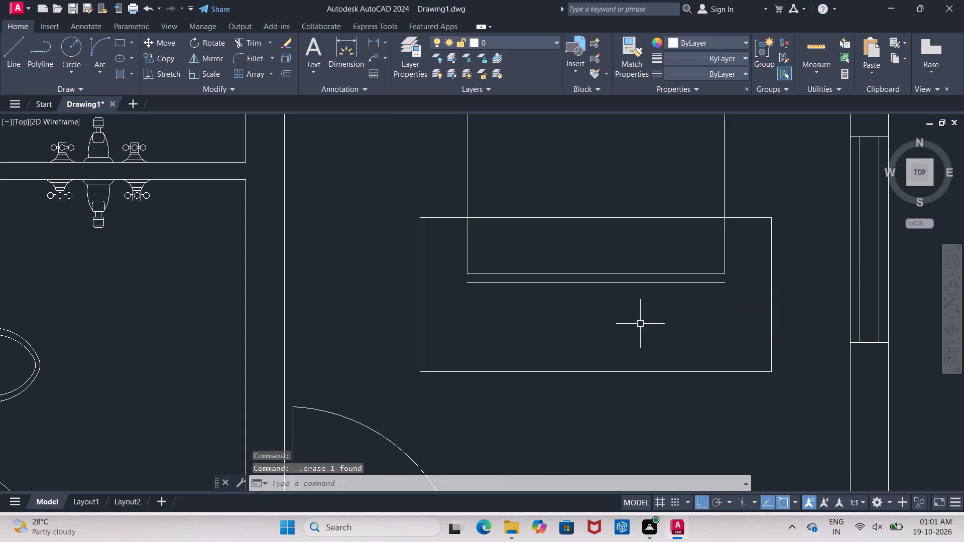
Offset the short line just south of the bed's foot 1' south within the rectangle.
{"action": "key", "text": "o"}
{"action": "key", "text": "Return"}
{"action": "type", "text": "1'"}
{"action": "key", "text": "Return"}
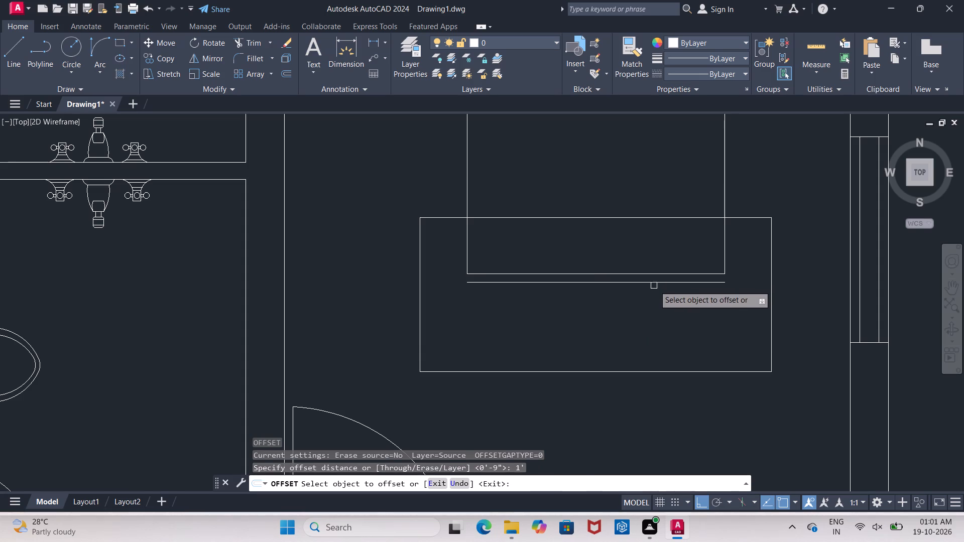
{"action": "left_click", "coordinate": [654, 285]}
{"action": "left_click", "coordinate": [650, 324]}
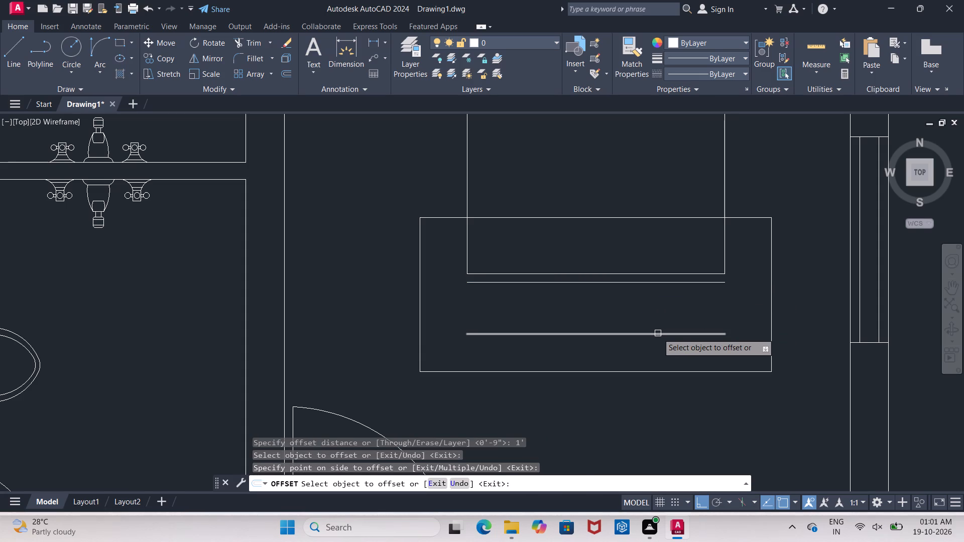
{"action": "key", "text": "Escape"}
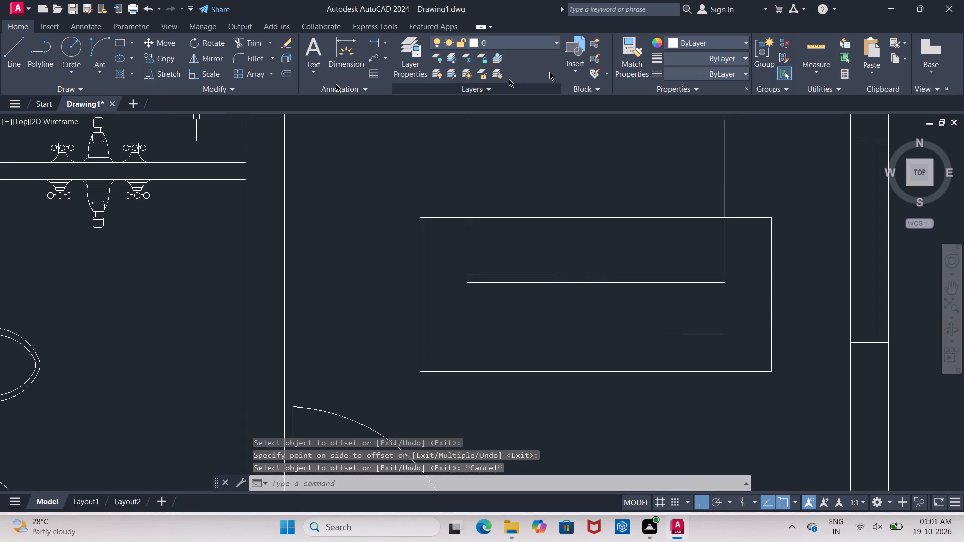
Join the ends of the two offset lines south of the bed's foot with short vertical lines, closing a narrow rectangle.
{"action": "left_click", "coordinate": [18, 52]}
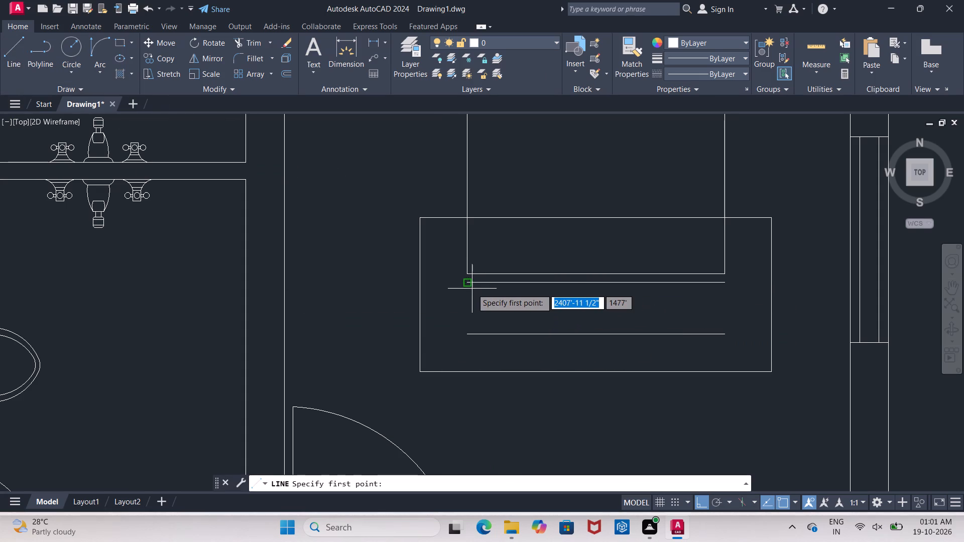
{"action": "left_click", "coordinate": [468, 286]}
{"action": "left_click", "coordinate": [463, 335]}
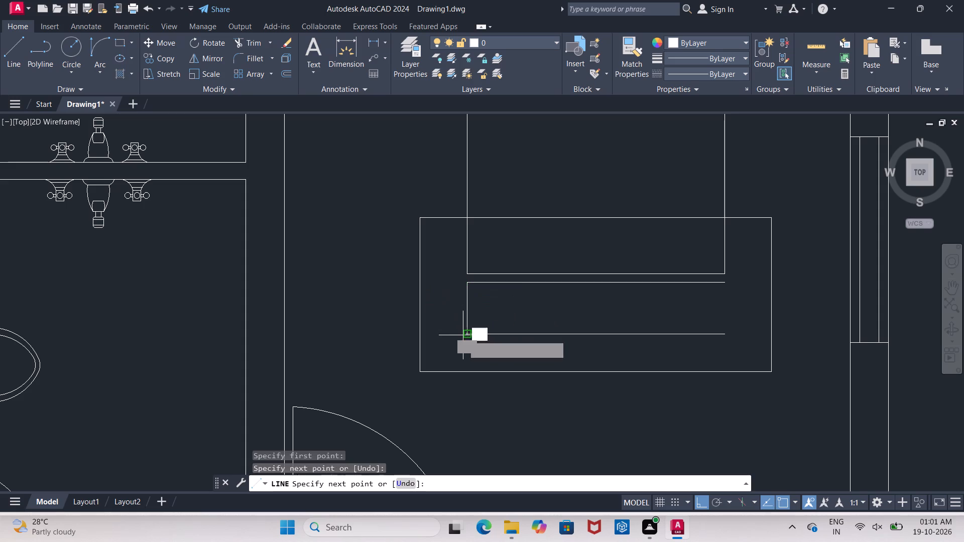
{"action": "key", "text": "Escape"}
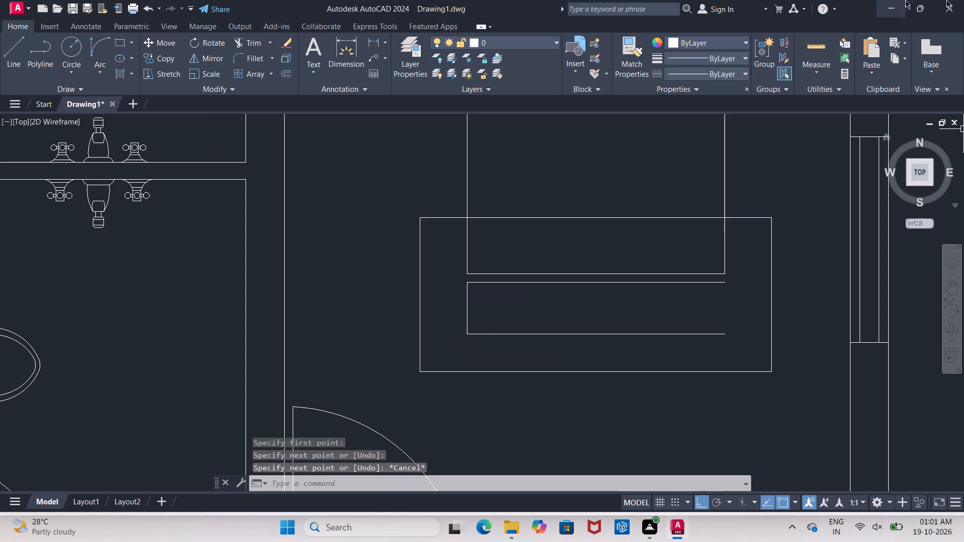
{"action": "left_click", "coordinate": [7, 52]}
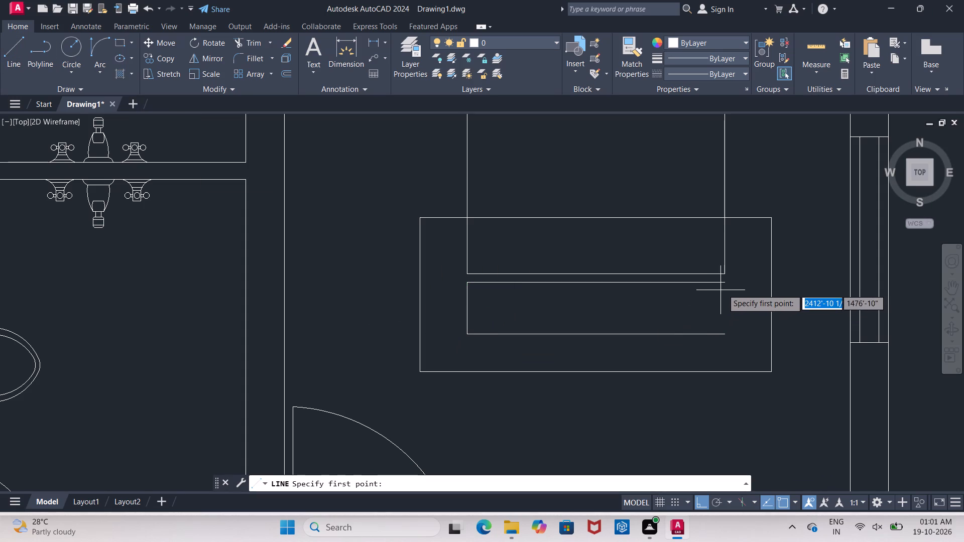
{"action": "left_click", "coordinate": [725, 286]}
{"action": "left_click", "coordinate": [728, 333]}
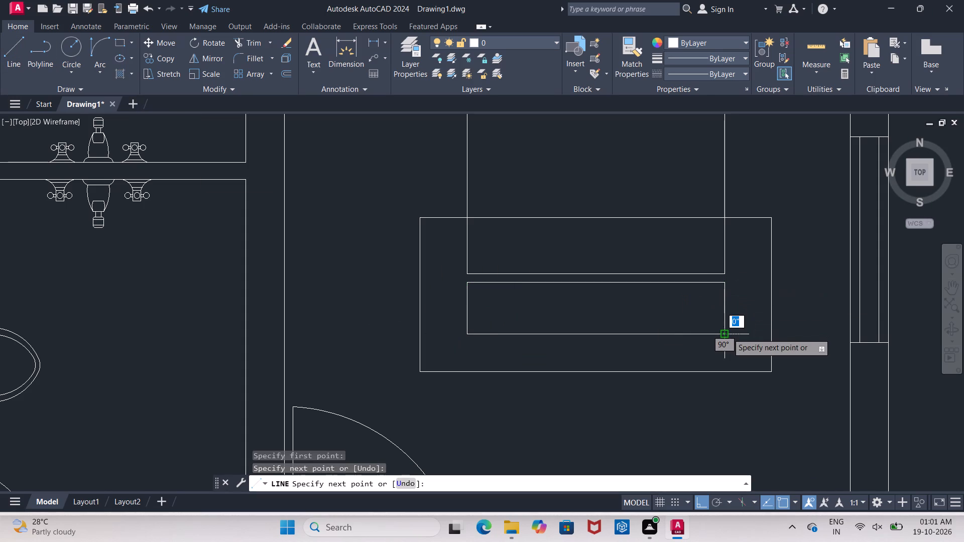
{"action": "key", "text": "Escape"}
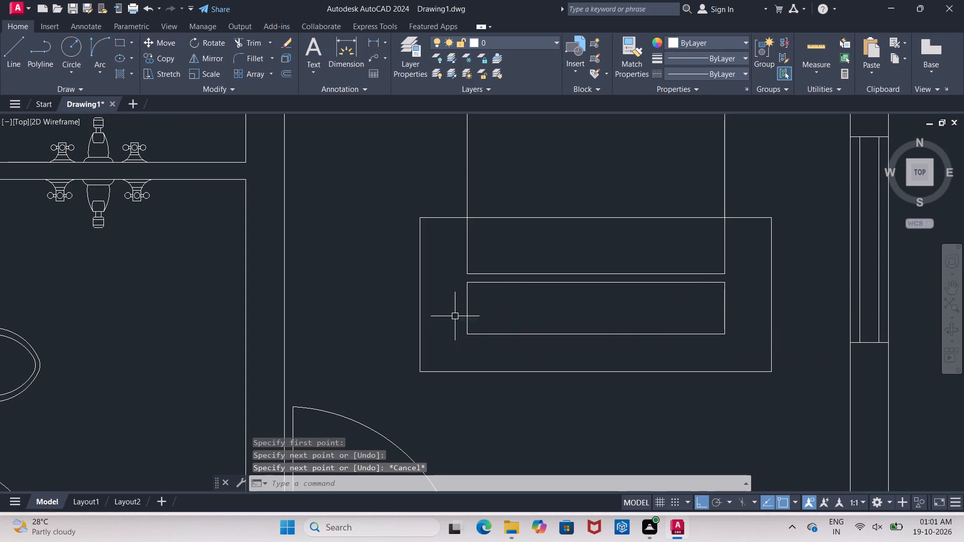
Trim the part of the outer rectangle's north edge that crosses the bed between its two sides.
{"action": "scroll", "coordinate": [476, 291], "scroll_direction": "up", "scroll_amount": 1}
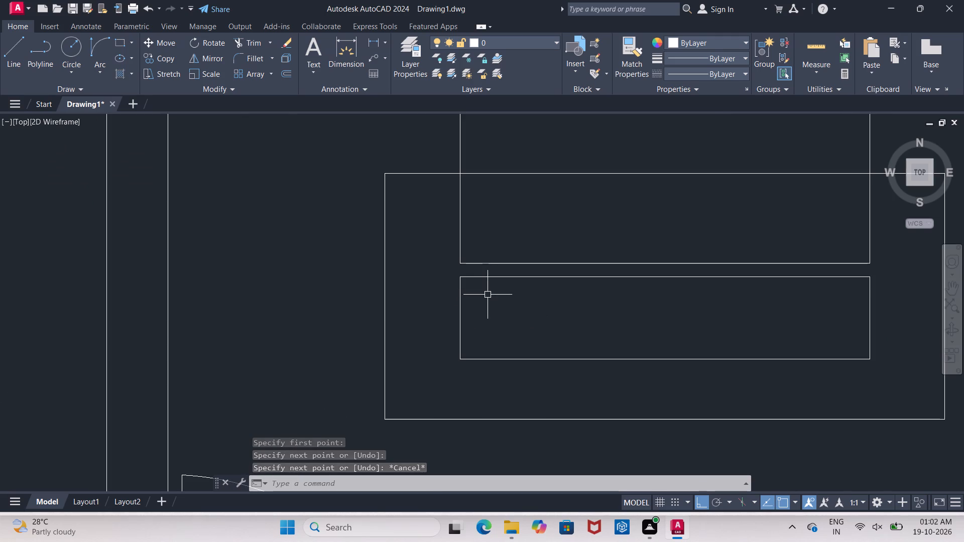
{"action": "type", "text": "TR"}
{"action": "key", "text": "space"}
{"action": "key", "text": "space"}
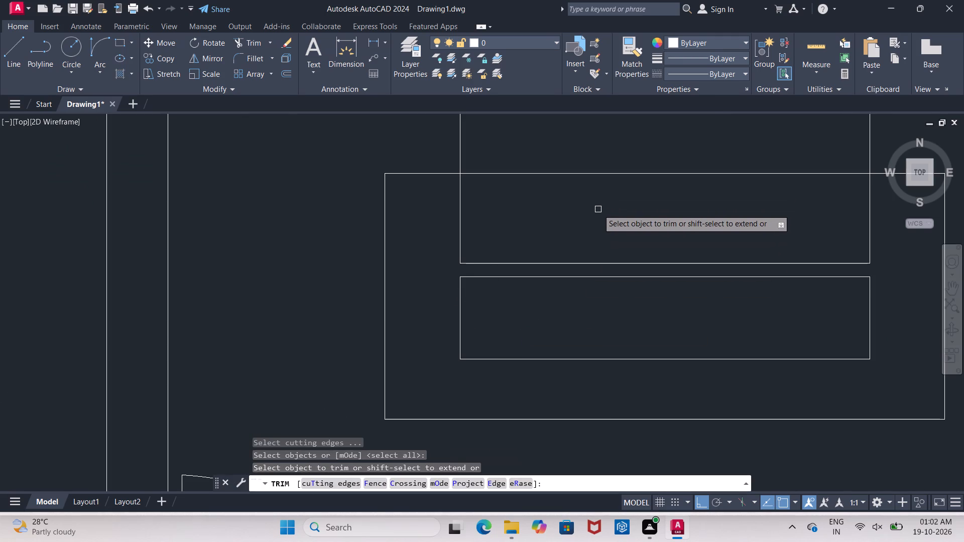
{"action": "left_click", "coordinate": [608, 177]}
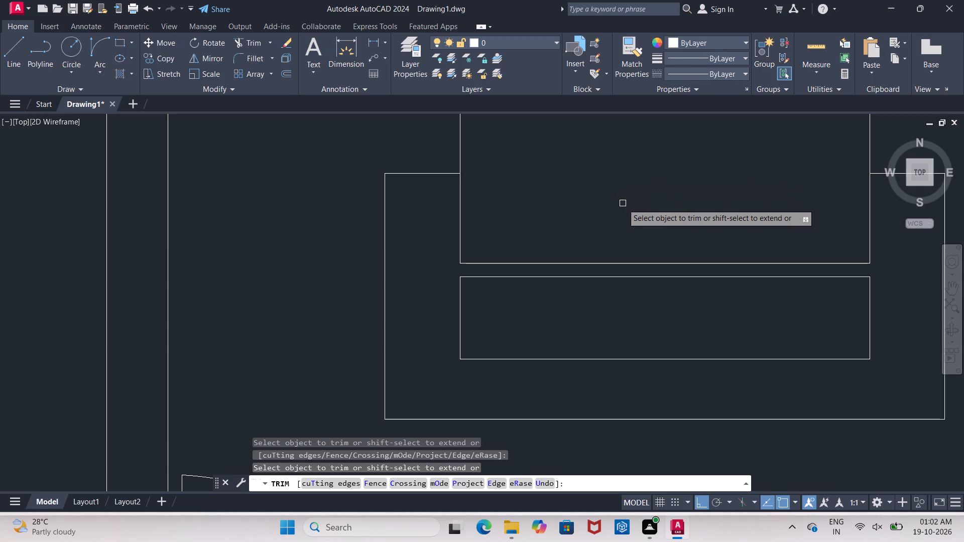
{"action": "scroll", "coordinate": [623, 204], "scroll_direction": "down", "scroll_amount": 2}
{"action": "scroll", "coordinate": [671, 342], "scroll_direction": "down", "scroll_amount": 1}
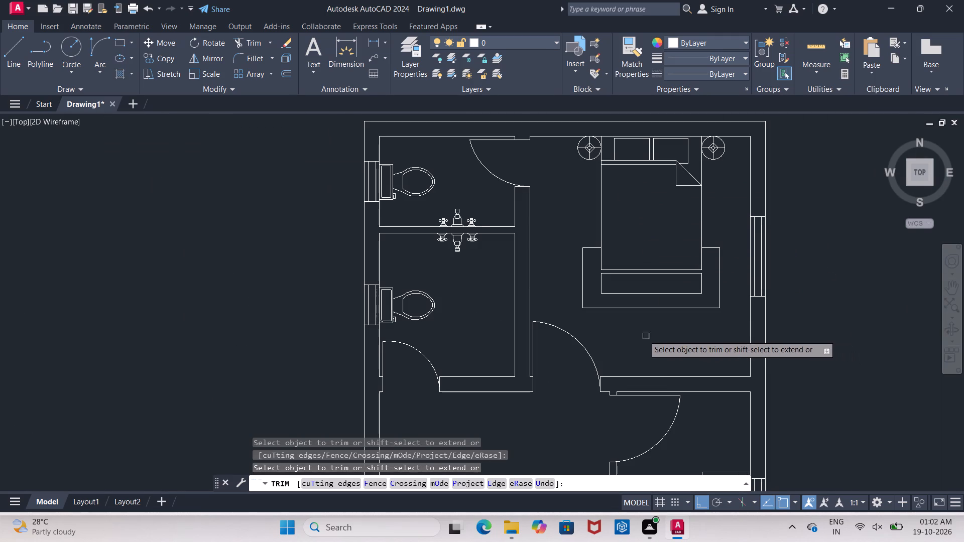
{"action": "scroll", "coordinate": [621, 325], "scroll_direction": "up", "scroll_amount": 1}
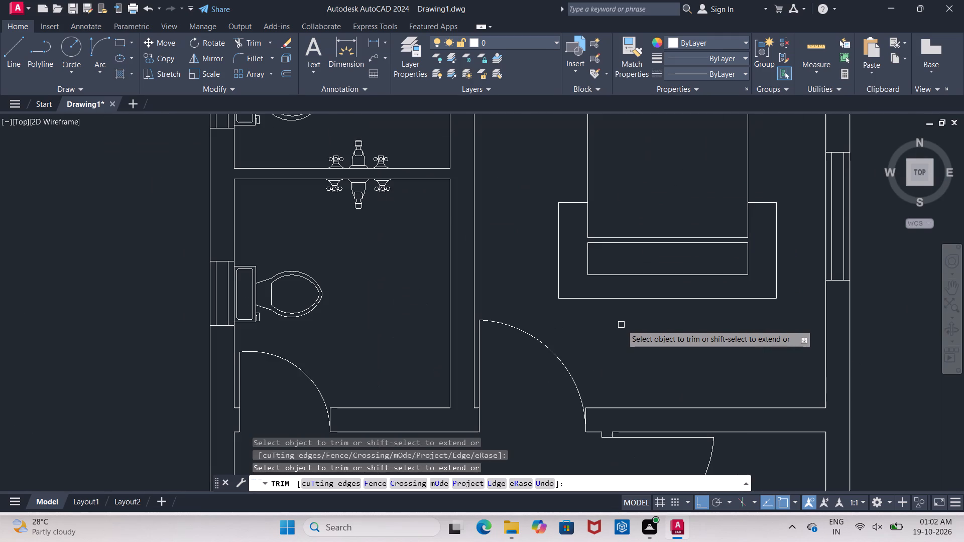
{"action": "key", "text": "Escape"}
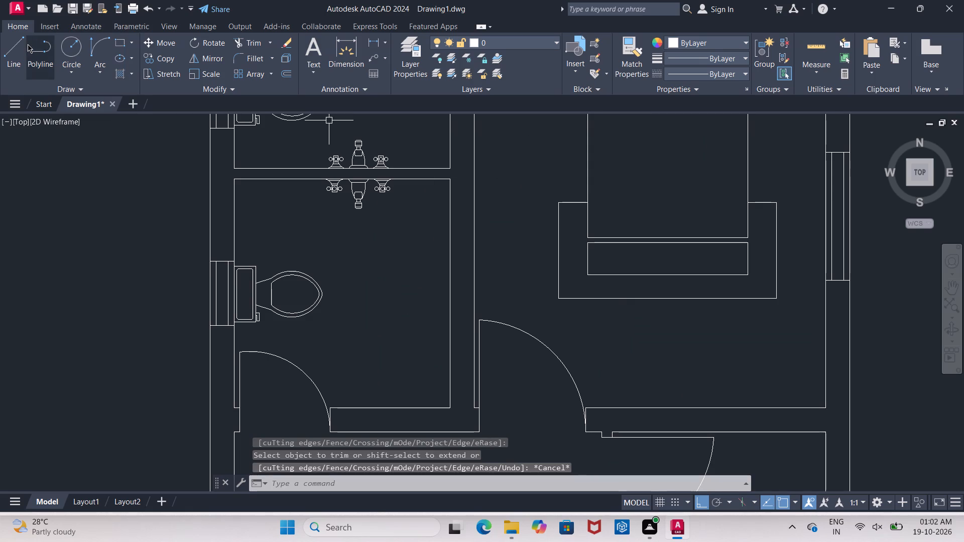
With Ortho off, draw a diagonal line from the outer rectangle's northwest corner to its southeast corner.
{"action": "left_click", "coordinate": [17, 48]}
{"action": "scroll", "coordinate": [595, 233], "scroll_direction": "up", "scroll_amount": 2}
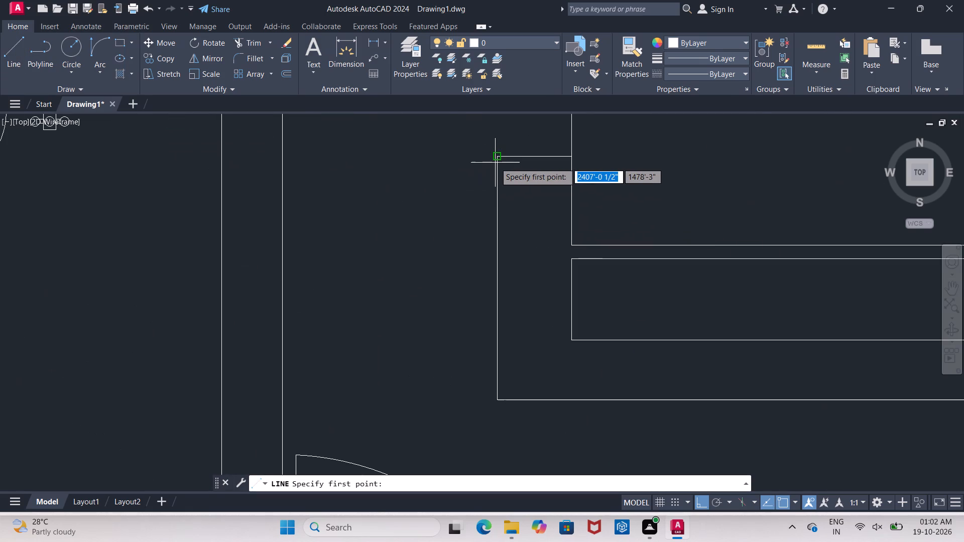
{"action": "left_click", "coordinate": [500, 158]}
{"action": "middle_click_drag", "start_coordinate": [675, 338], "coordinate": [626, 305]}
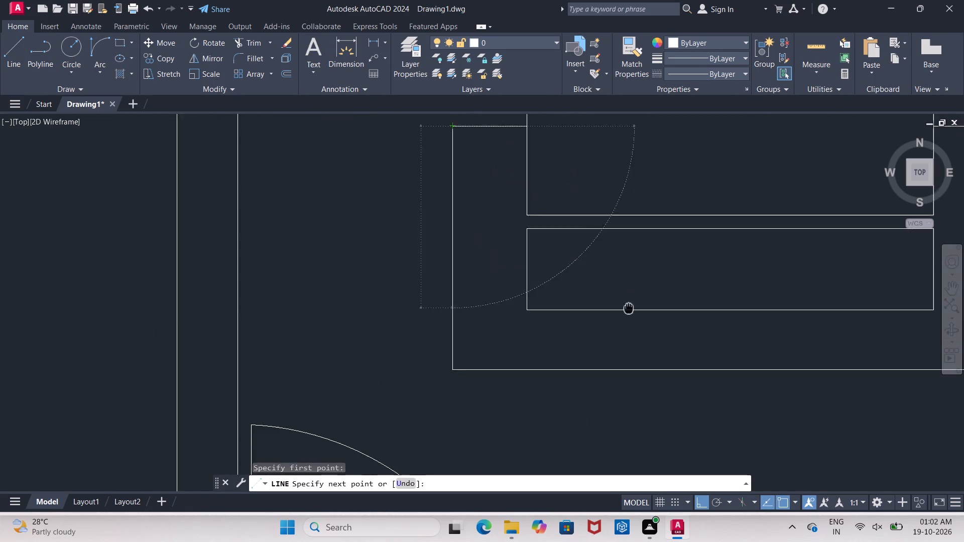
{"action": "middle_click_drag", "start_coordinate": [626, 305], "coordinate": [624, 305]}
{"action": "middle_click_drag", "start_coordinate": [758, 340], "coordinate": [616, 312]}
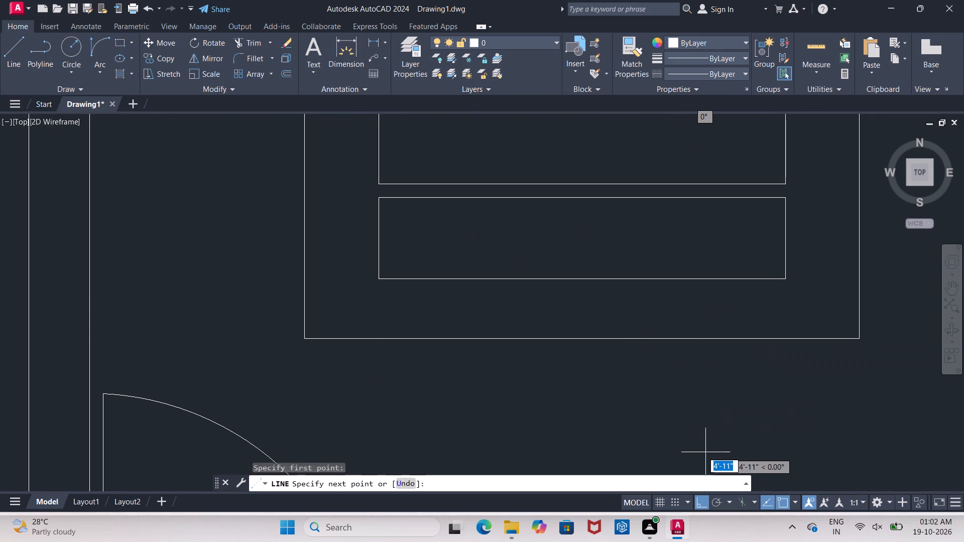
{"action": "left_click", "coordinate": [696, 500]}
{"action": "middle_click_drag", "start_coordinate": [702, 385], "coordinate": [597, 394]}
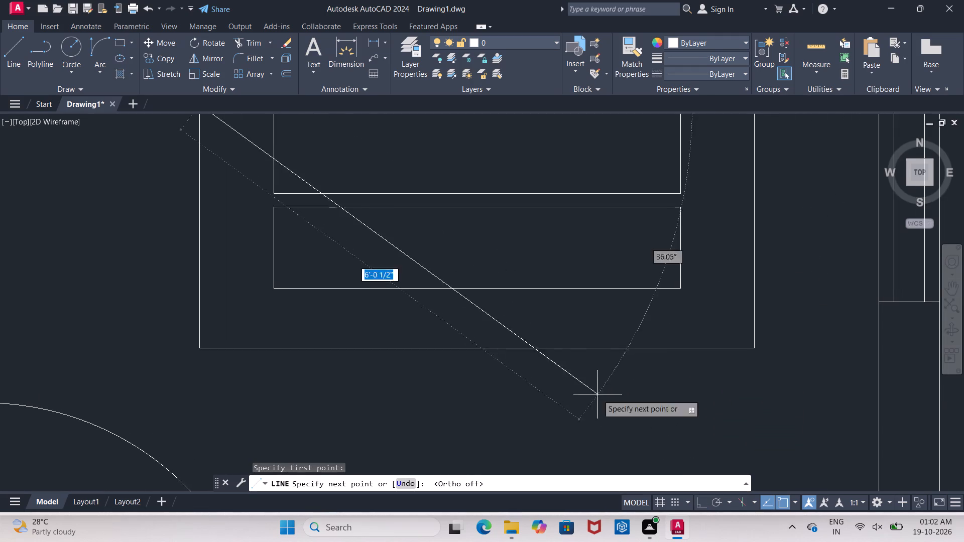
{"action": "left_click", "coordinate": [753, 348]}
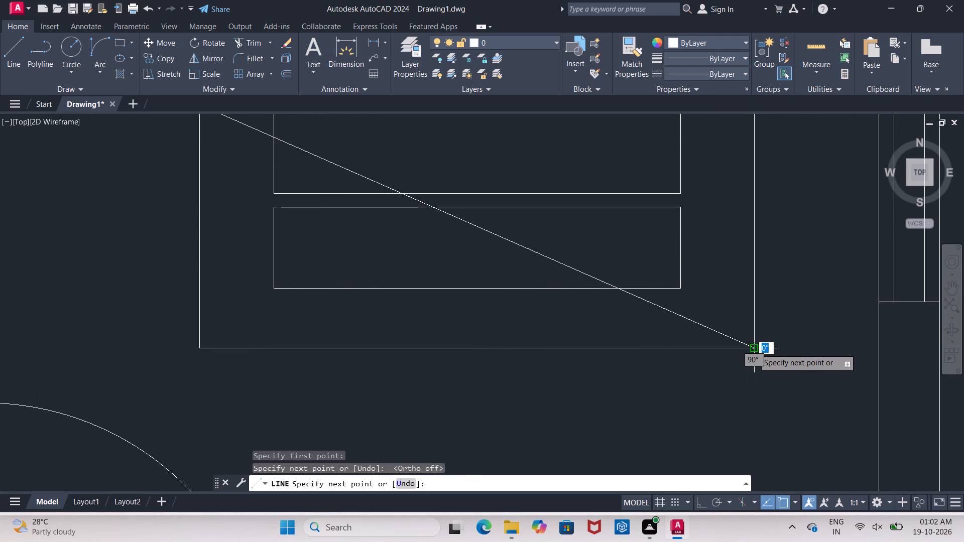
{"action": "key", "text": "Escape"}
Draw a second diagonal from the outer rectangle's southwest corner to its northeast corner.
{"action": "middle_click_drag", "start_coordinate": [598, 374], "coordinate": [604, 401]}
{"action": "scroll", "coordinate": [604, 404], "scroll_direction": "down", "scroll_amount": 2}
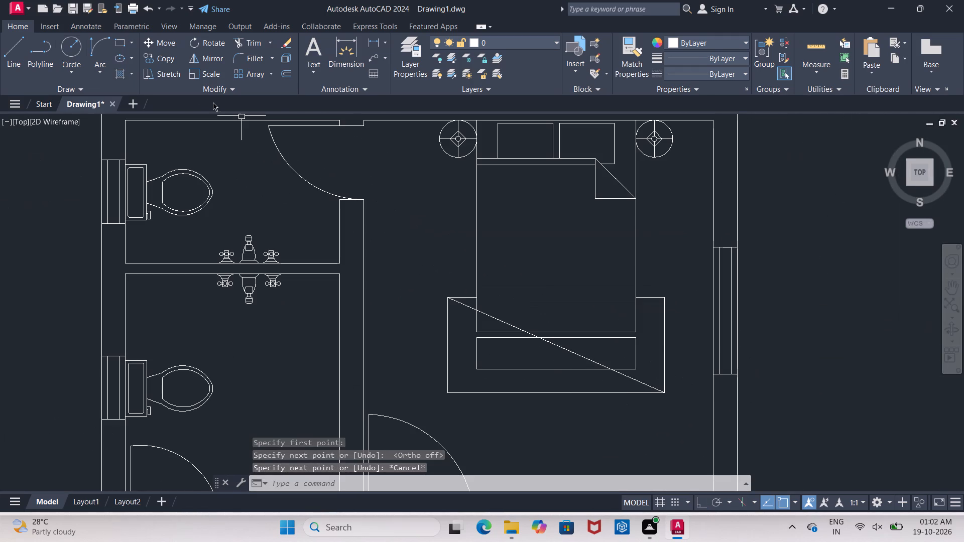
{"action": "left_click", "coordinate": [23, 53]}
{"action": "left_click", "coordinate": [450, 392]}
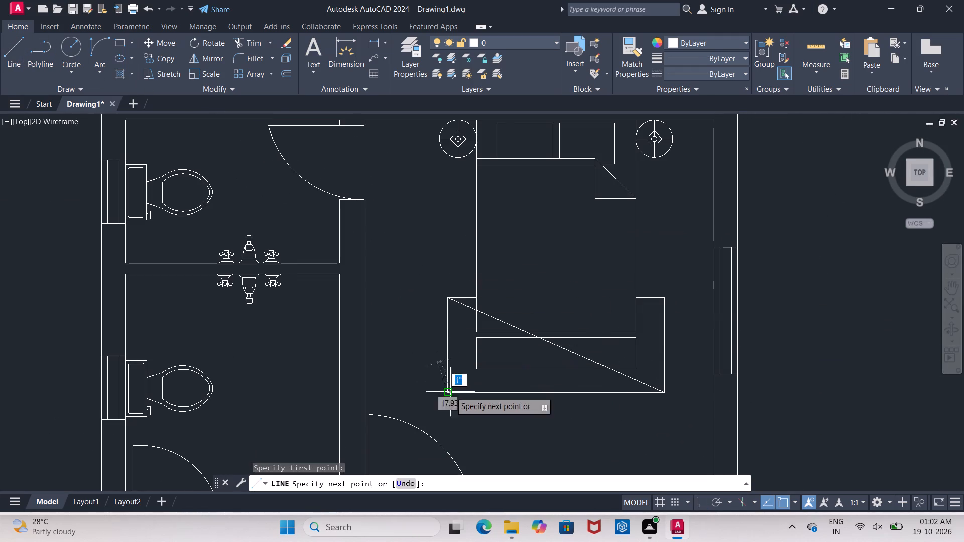
{"action": "left_click", "coordinate": [664, 298]}
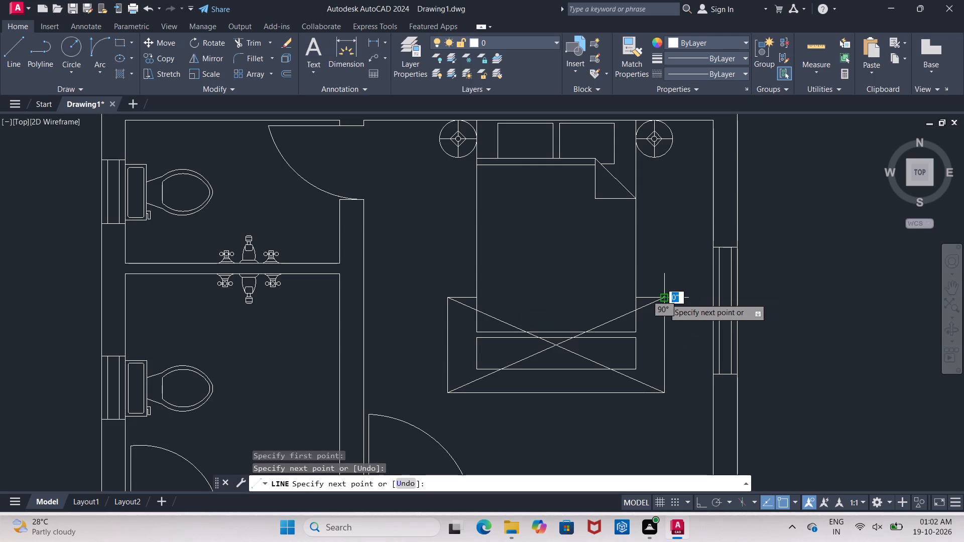
{"action": "key", "text": "Escape"}
Start the Offset command with a distance of 2".
{"action": "scroll", "coordinate": [493, 325], "scroll_direction": "up", "scroll_amount": 2}
{"action": "middle_click_drag", "start_coordinate": [493, 323], "coordinate": [531, 223]}
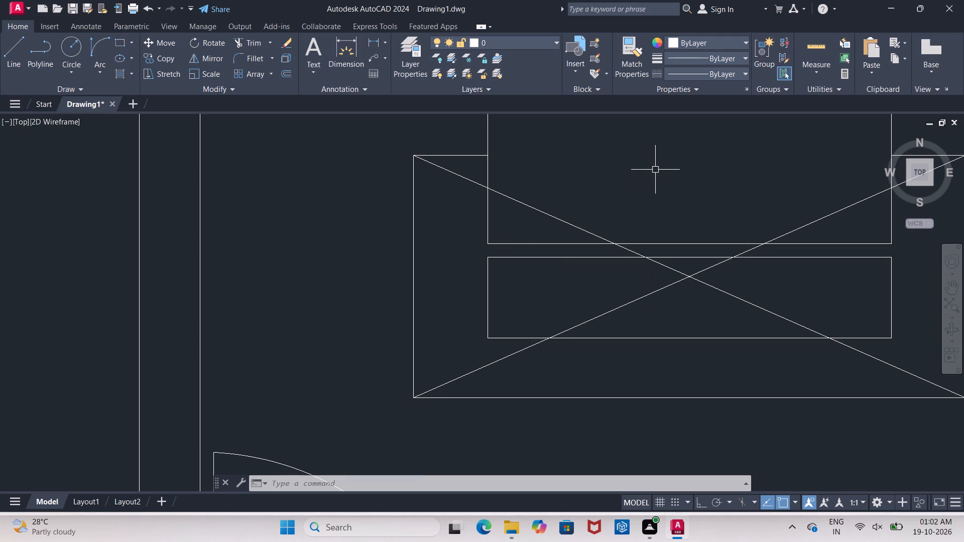
{"action": "key", "text": "Escape"}
{"action": "key", "text": "o"}
{"action": "key", "text": "Return"}
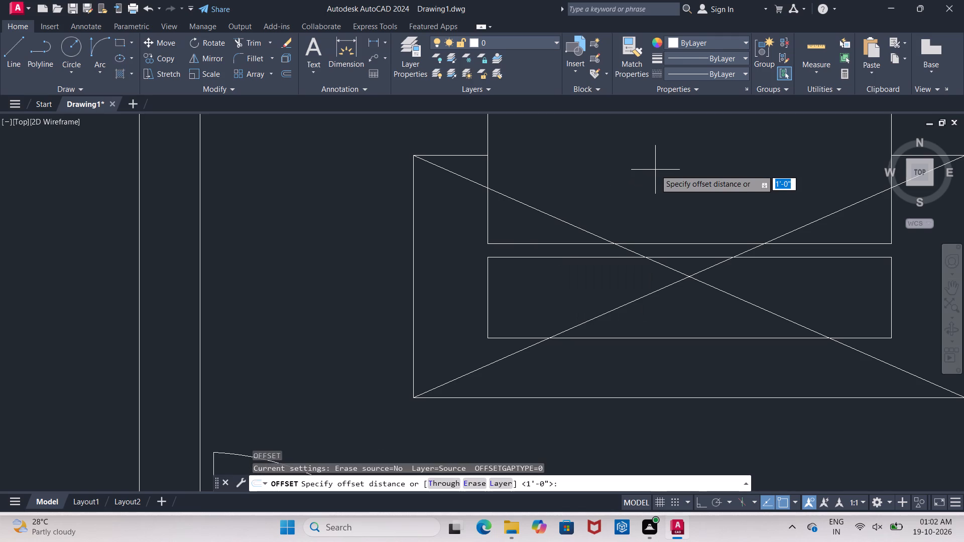
{"action": "type", "text": "2\""}
{"action": "key", "text": "Return"}
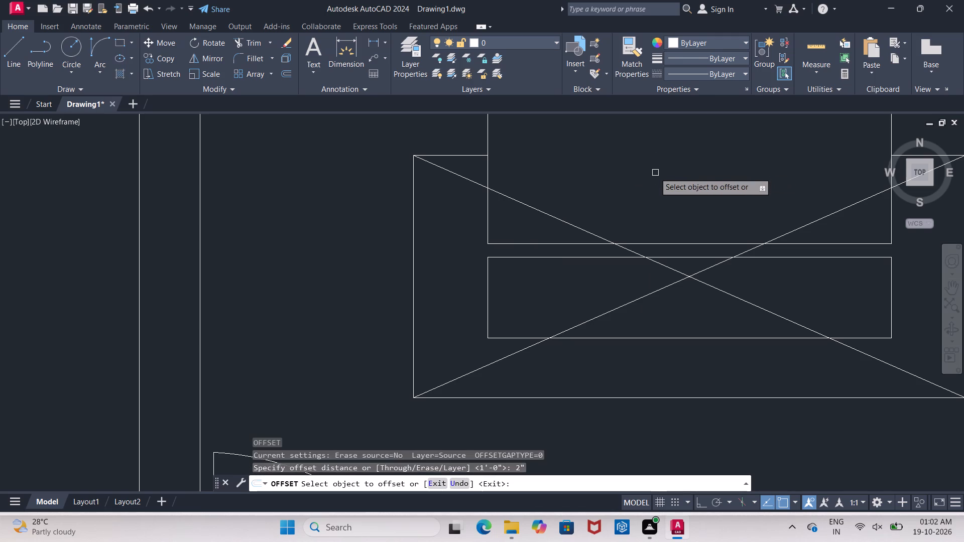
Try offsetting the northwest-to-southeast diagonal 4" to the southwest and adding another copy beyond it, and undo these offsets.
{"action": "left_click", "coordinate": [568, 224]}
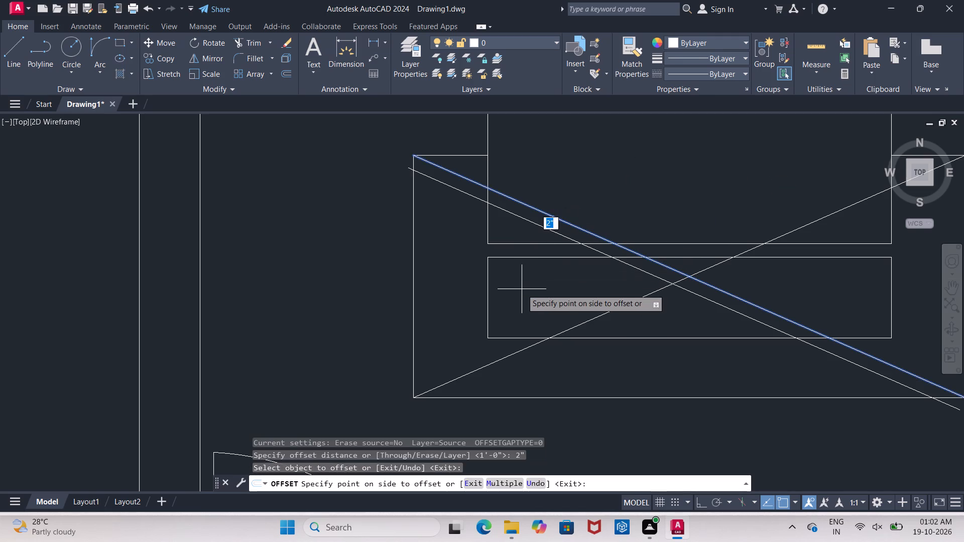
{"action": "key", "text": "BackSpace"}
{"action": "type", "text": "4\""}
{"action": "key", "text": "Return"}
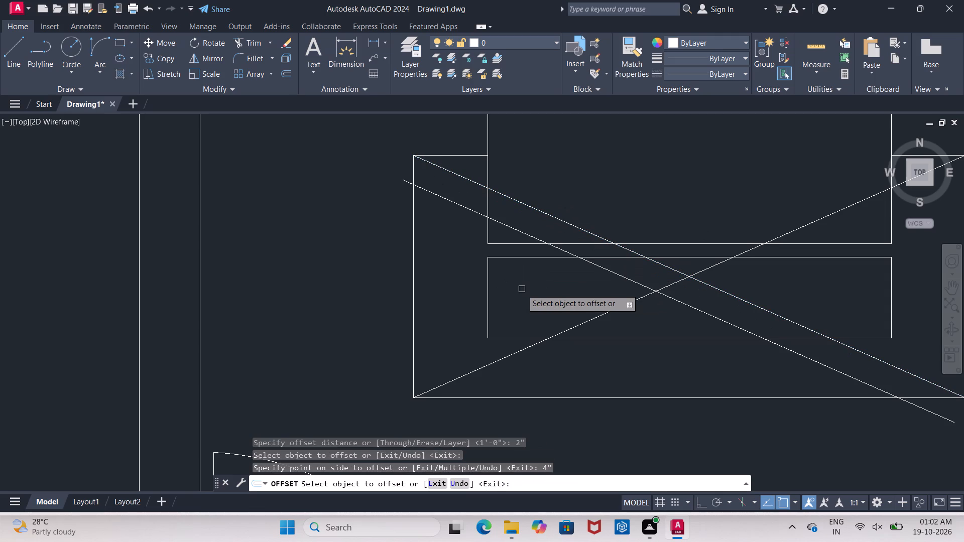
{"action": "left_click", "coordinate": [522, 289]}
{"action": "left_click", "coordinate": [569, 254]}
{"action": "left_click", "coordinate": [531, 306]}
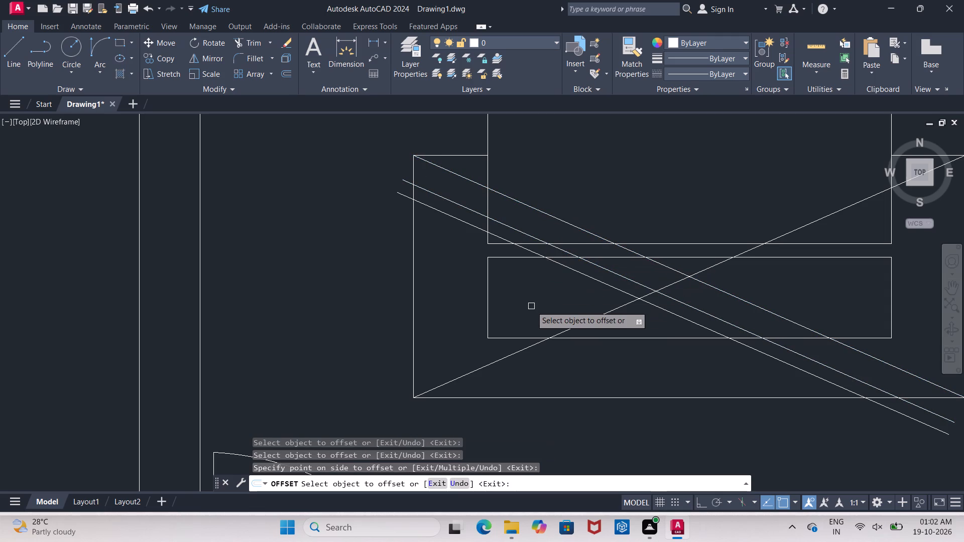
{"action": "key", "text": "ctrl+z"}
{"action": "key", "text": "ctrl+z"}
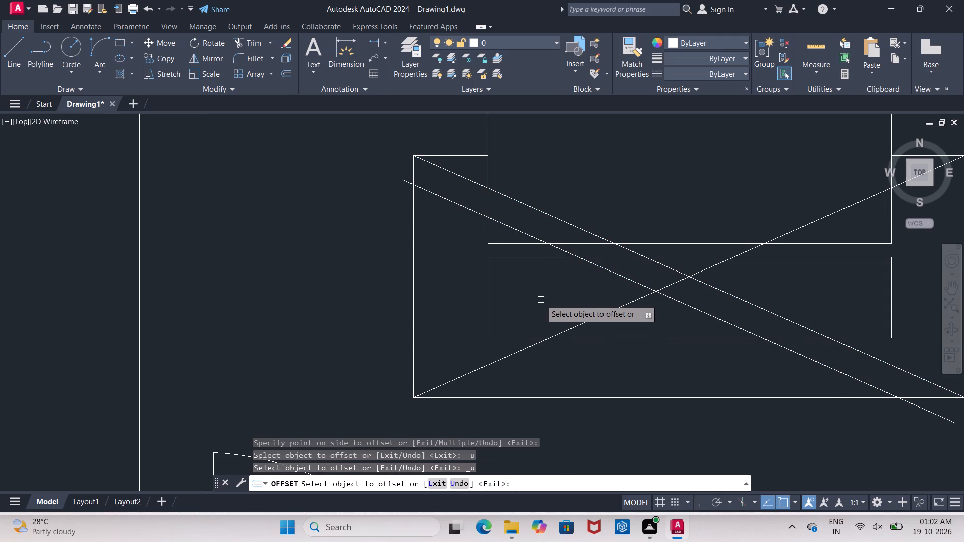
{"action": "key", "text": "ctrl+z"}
Offset the northwest-to-southeast diagonal successively toward the southwest at 2" spacing, making six parallel lines.
{"action": "left_click", "coordinate": [590, 234]}
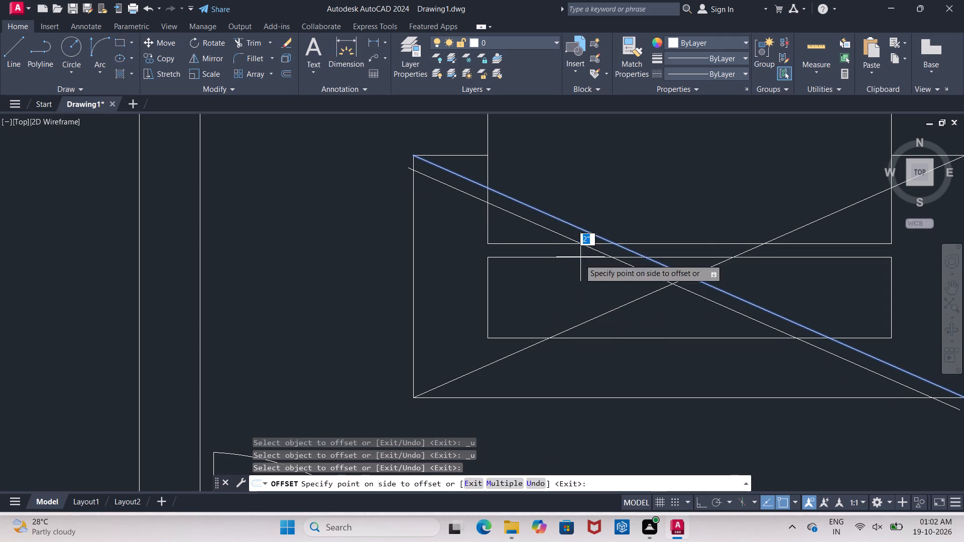
{"action": "left_click", "coordinate": [556, 291]}
{"action": "left_click", "coordinate": [595, 249]}
{"action": "left_click", "coordinate": [550, 300]}
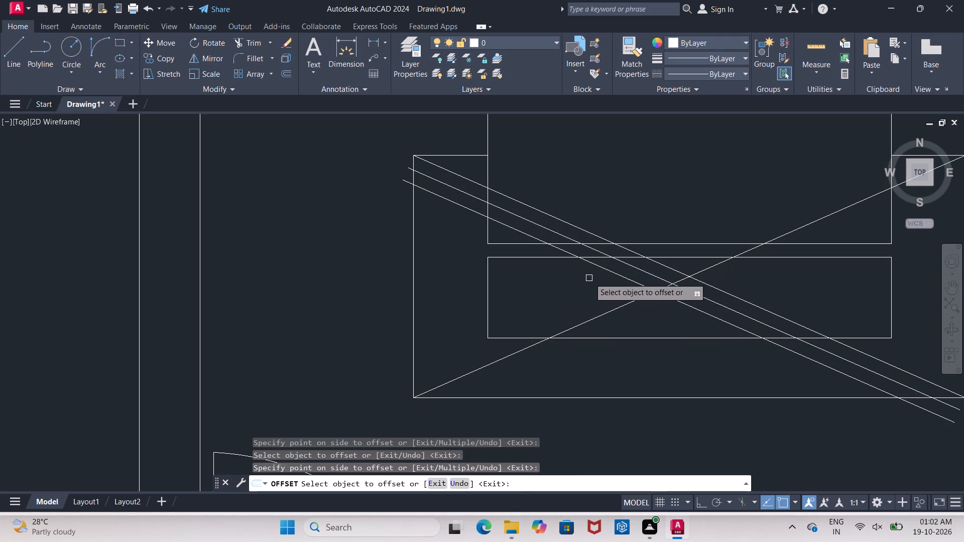
{"action": "left_click", "coordinate": [602, 269]}
{"action": "left_click", "coordinate": [550, 310]}
{"action": "left_click", "coordinate": [597, 283]}
{"action": "left_click", "coordinate": [529, 320]}
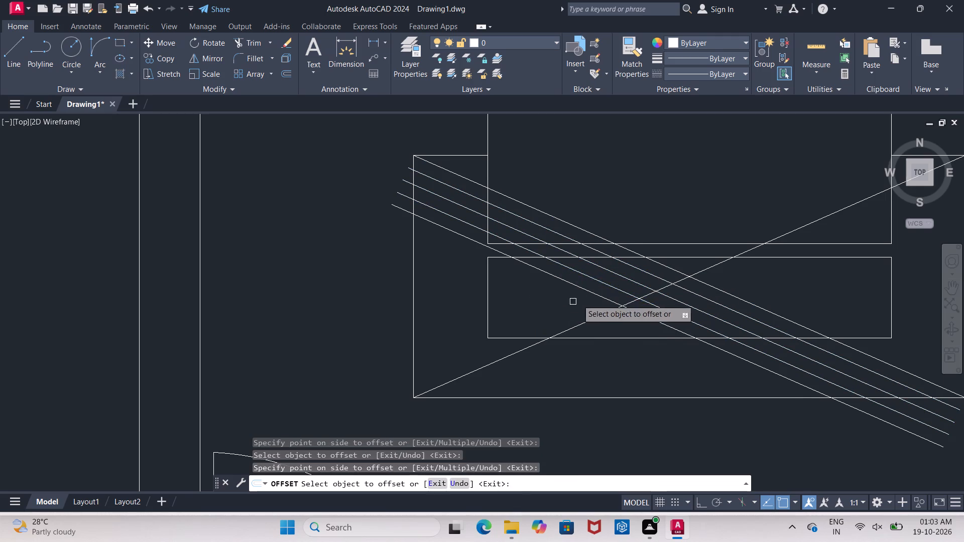
{"action": "left_click", "coordinate": [587, 289]}
{"action": "left_click", "coordinate": [507, 327]}
{"action": "left_click", "coordinate": [557, 294]}
{"action": "left_click", "coordinate": [477, 344]}
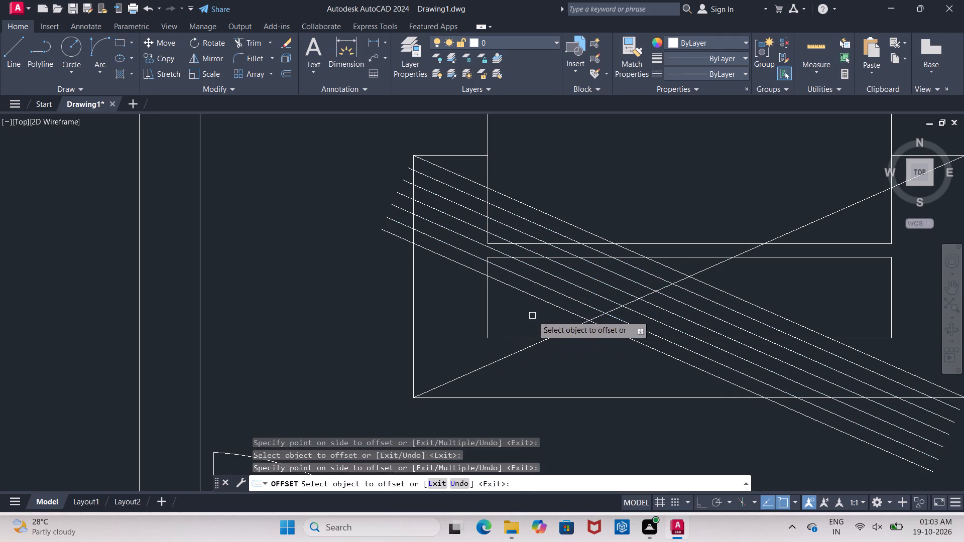
Continue offsetting the northwest-to-southeast lines toward the southwest at 2" spacing, adding nine more lines up to the outer rectangle's southwest corner.
{"action": "left_click", "coordinate": [544, 306]}
{"action": "left_click", "coordinate": [473, 340]}
{"action": "left_click", "coordinate": [525, 308]}
{"action": "left_click", "coordinate": [444, 355]}
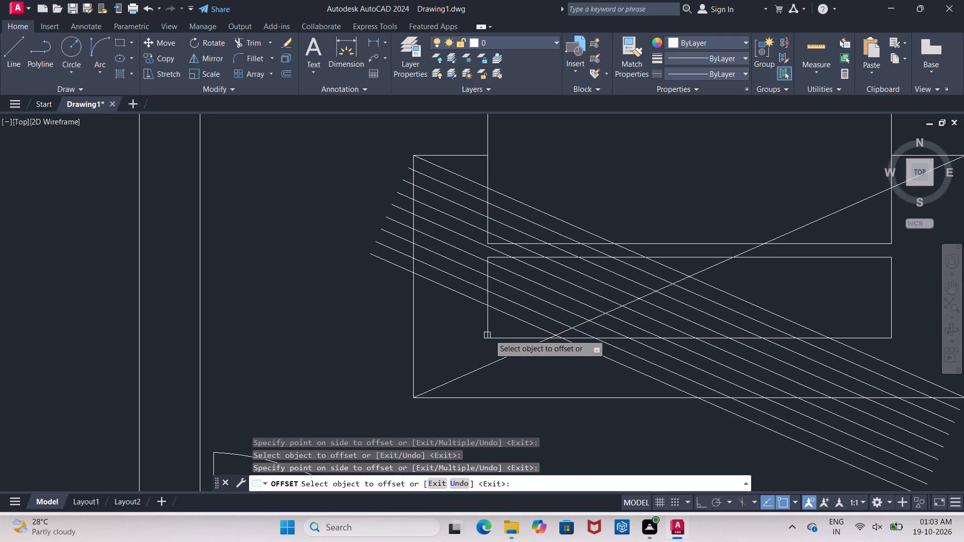
{"action": "left_click_drag", "start_coordinate": [508, 318], "coordinate": [504, 324]}
{"action": "left_click_drag", "start_coordinate": [424, 375], "coordinate": [430, 372]}
{"action": "left_click", "coordinate": [504, 325]}
{"action": "left_click", "coordinate": [398, 382]}
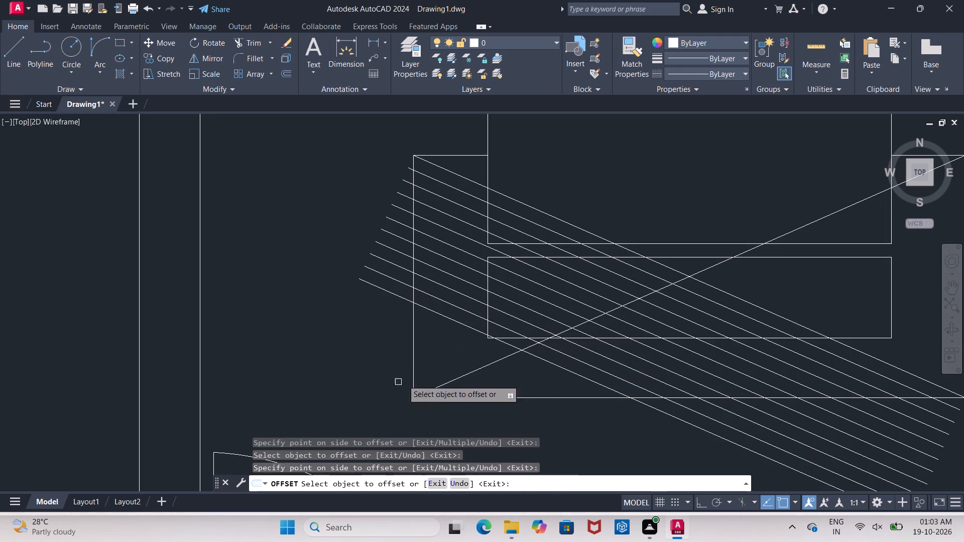
{"action": "left_click", "coordinate": [476, 330]}
{"action": "left_click", "coordinate": [443, 373]}
{"action": "left_click", "coordinate": [477, 346]}
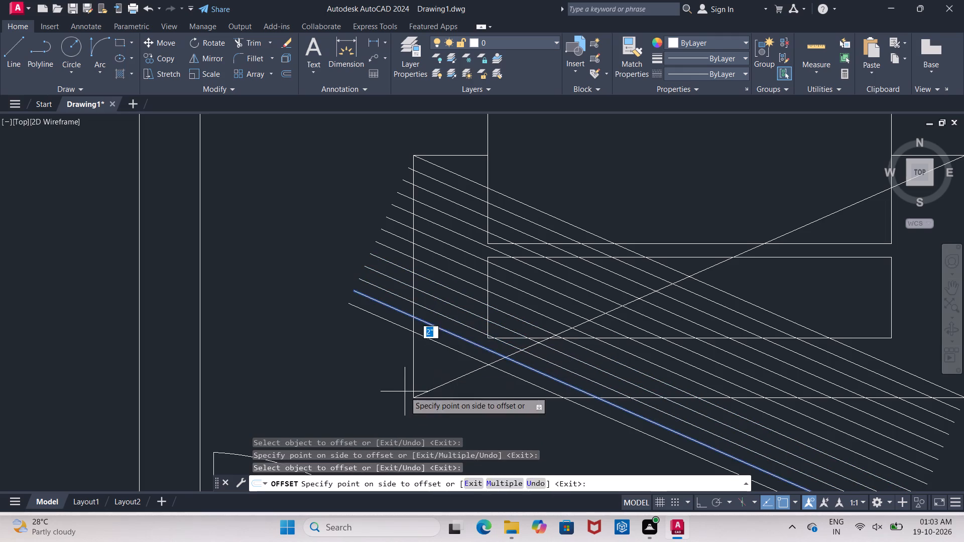
{"action": "left_click", "coordinate": [405, 391]}
{"action": "left_click", "coordinate": [461, 356]}
{"action": "left_click", "coordinate": [406, 383]}
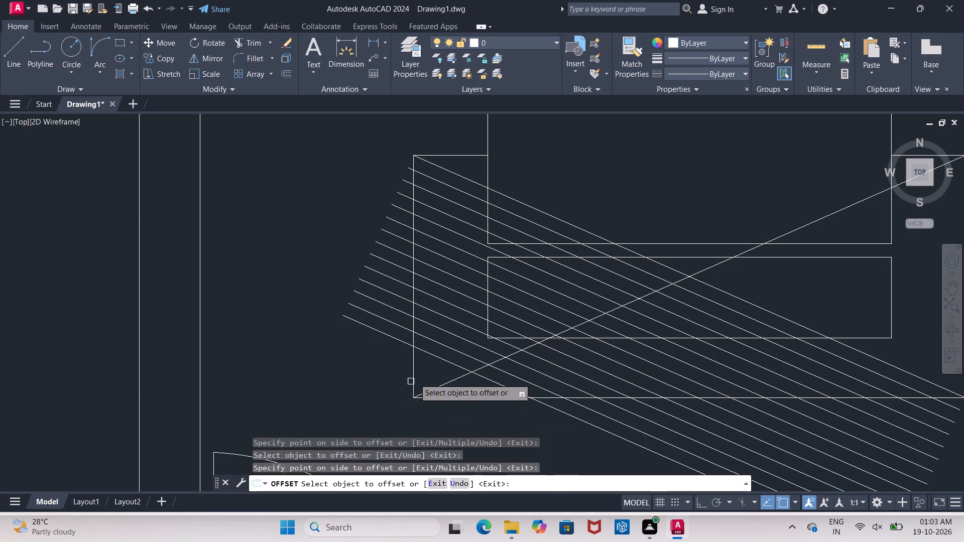
{"action": "left_click", "coordinate": [437, 356]}
{"action": "left_click", "coordinate": [403, 383]}
{"action": "left_click", "coordinate": [432, 368]}
{"action": "left_click", "coordinate": [409, 394]}
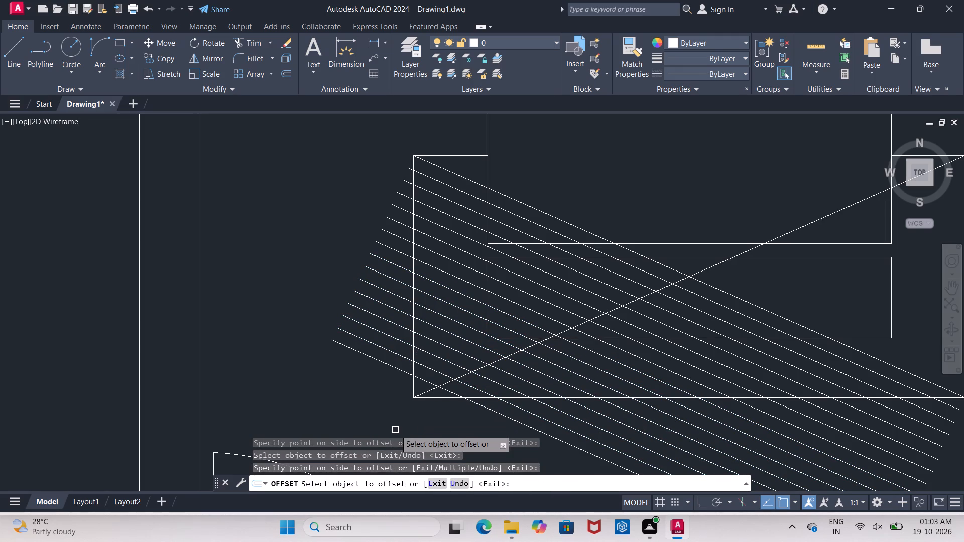
{"action": "key", "text": "Escape"}
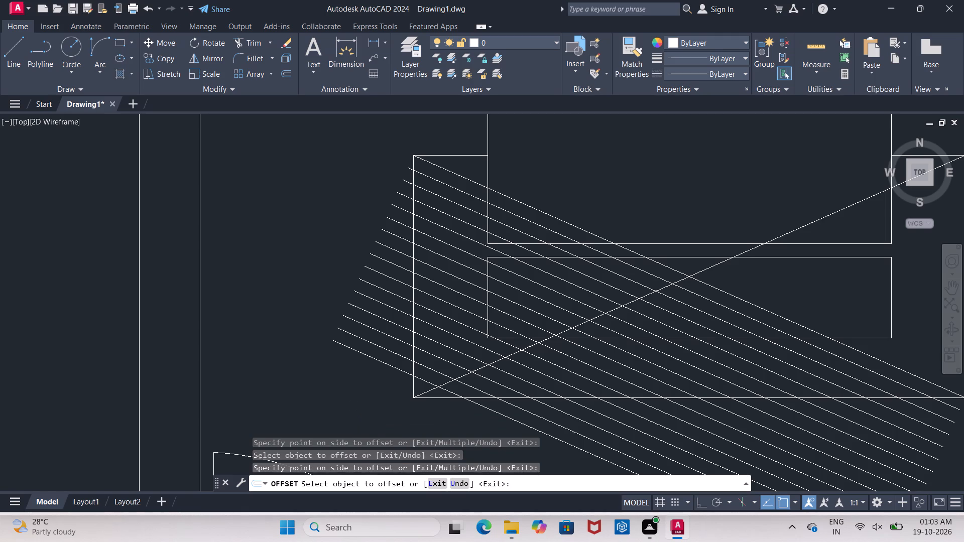
Offset the outer rectangle's west edge 4" inward and its south edge 4" both outward and inward.
{"action": "key", "text": "o"}
{"action": "key", "text": "Return"}
{"action": "type", "text": "4\""}
{"action": "key", "text": "Return"}
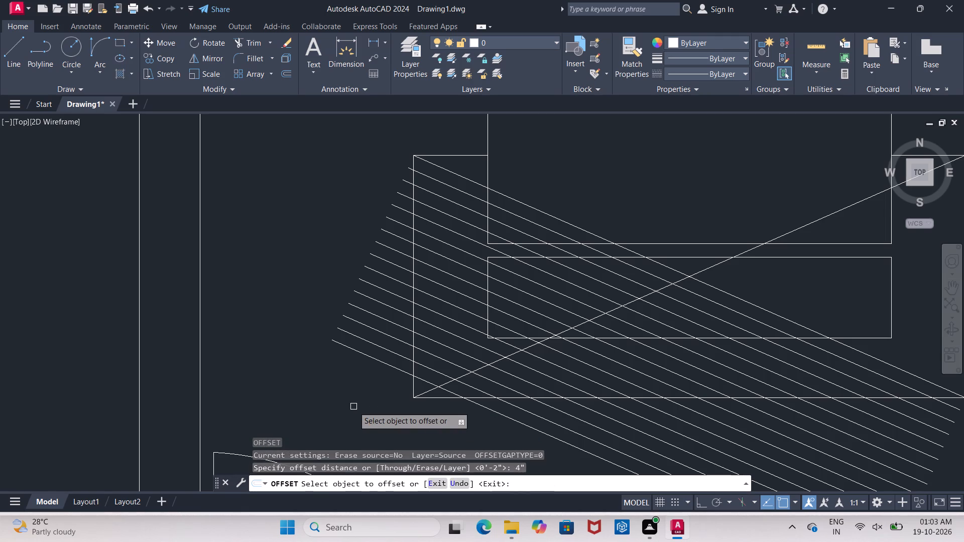
{"action": "left_click", "coordinate": [416, 389]}
{"action": "left_click", "coordinate": [439, 391]}
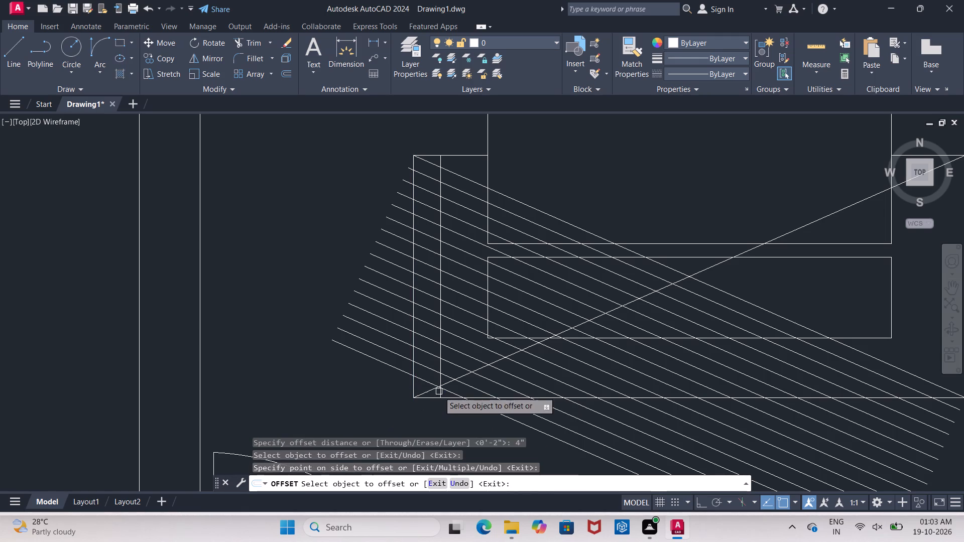
{"action": "left_click", "coordinate": [521, 400]}
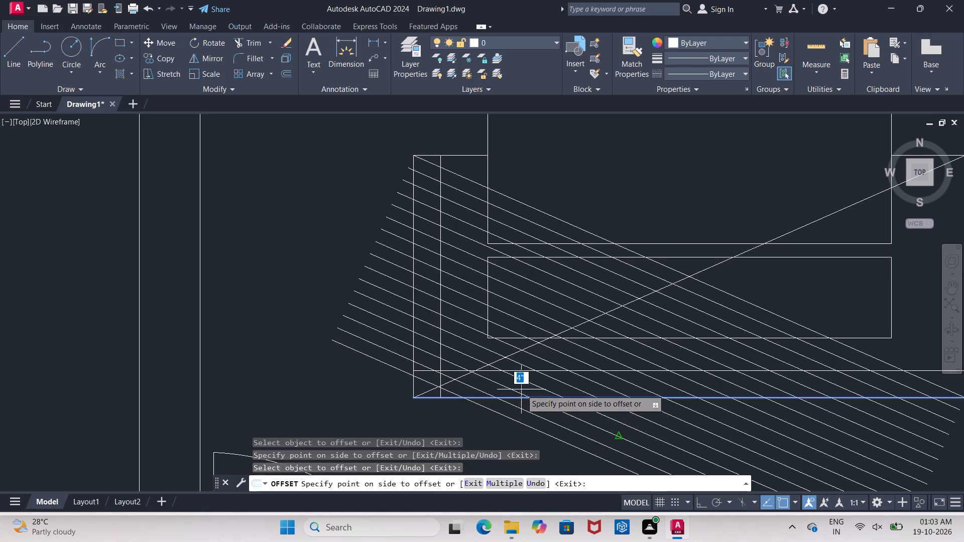
{"action": "left_click", "coordinate": [521, 386]}
{"action": "scroll", "coordinate": [537, 418], "scroll_direction": "up", "scroll_amount": 2}
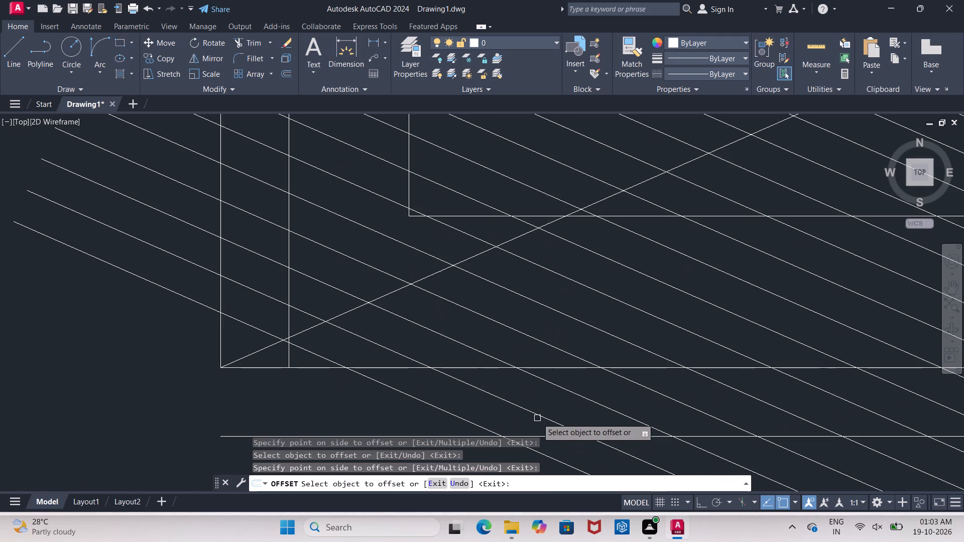
{"action": "left_click", "coordinate": [489, 368]}
{"action": "left_click", "coordinate": [488, 338]}
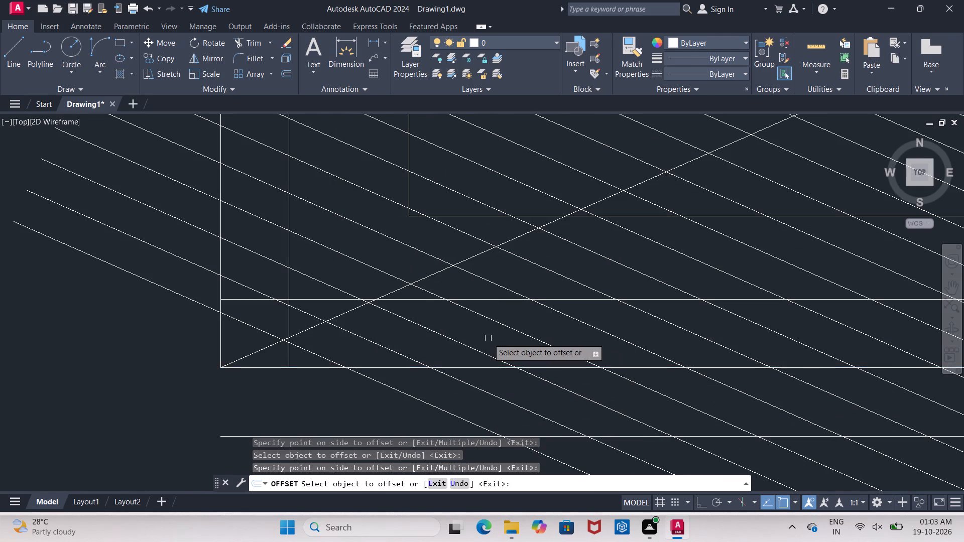
Offset the outer rectangle's east edge and both short north edge segments beside the bed 4" inward.
{"action": "scroll", "coordinate": [488, 338], "scroll_direction": "down", "scroll_amount": 3}
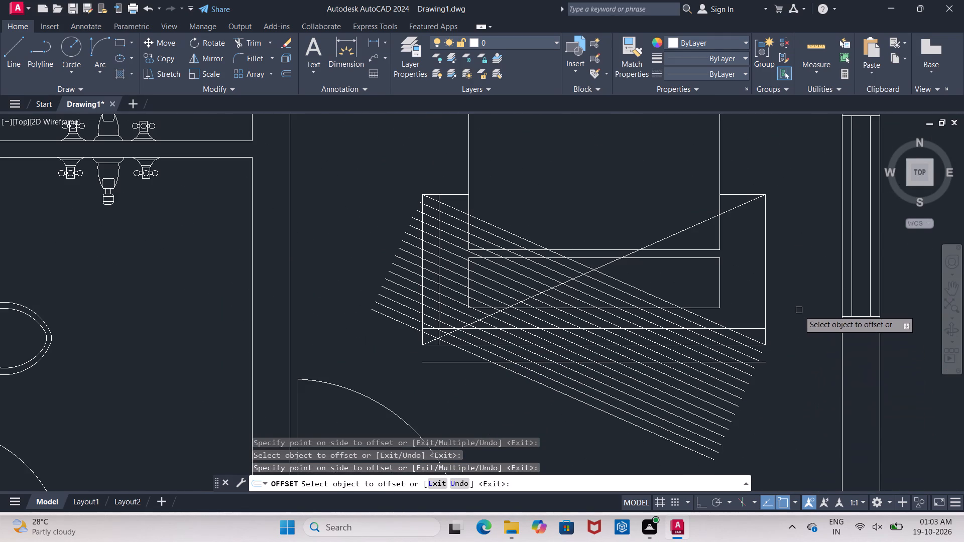
{"action": "left_click", "coordinate": [764, 285]}
{"action": "left_click", "coordinate": [751, 285]}
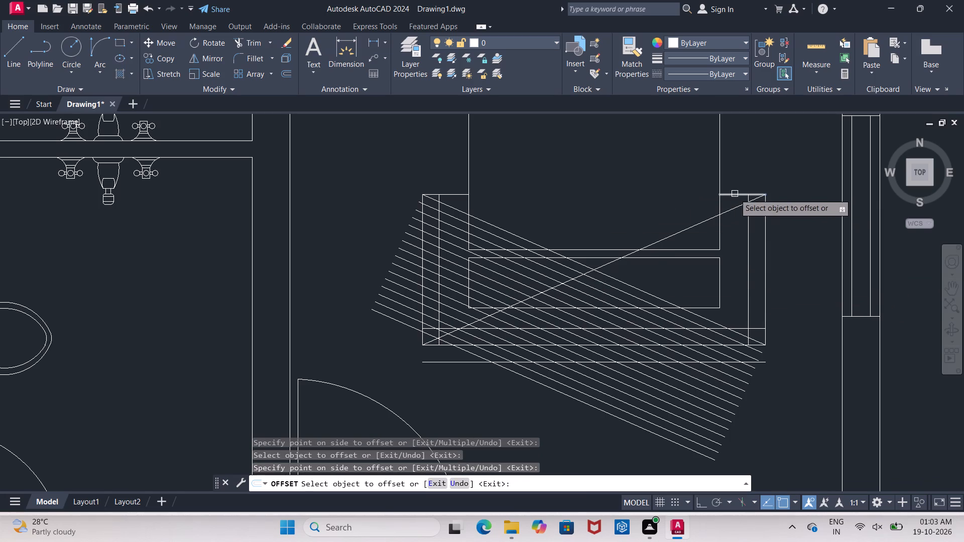
{"action": "left_click", "coordinate": [735, 194]}
{"action": "left_click", "coordinate": [735, 247]}
{"action": "left_click", "coordinate": [461, 194]}
{"action": "left_click", "coordinate": [452, 252]}
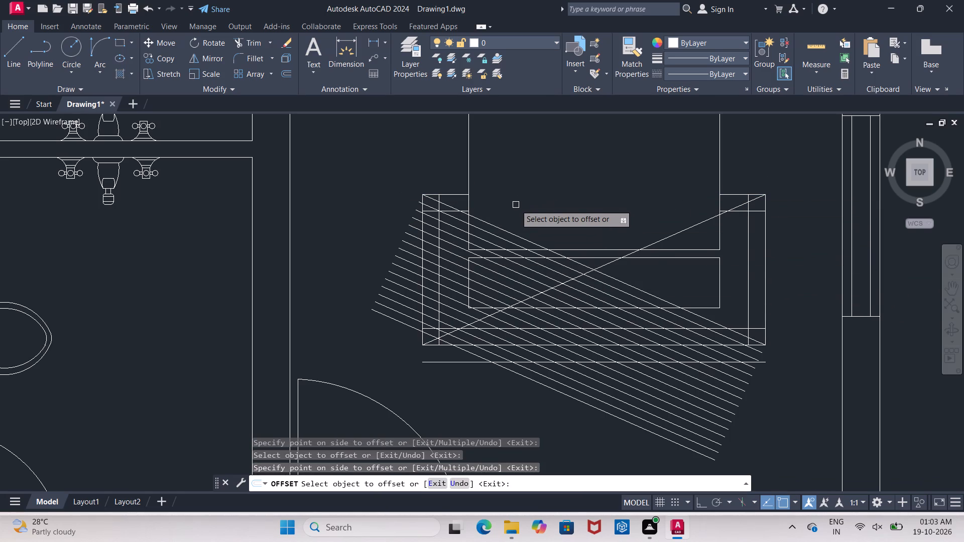
{"action": "key", "text": "Escape"}
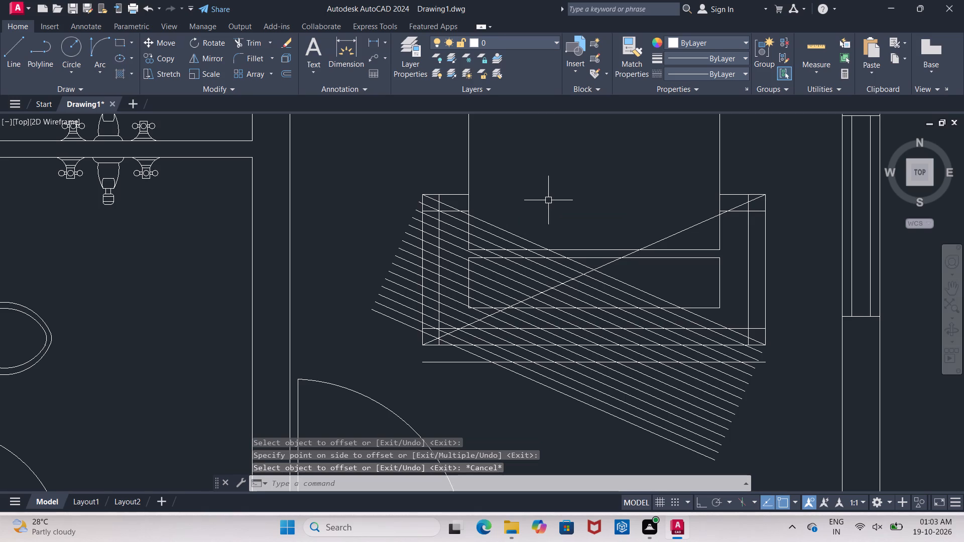
{"action": "key", "text": "Escape"}
Offset the southwest-to-northeast diagonal successively toward the southeast at 2" spacing, making six parallel lines.
{"action": "key", "text": "o"}
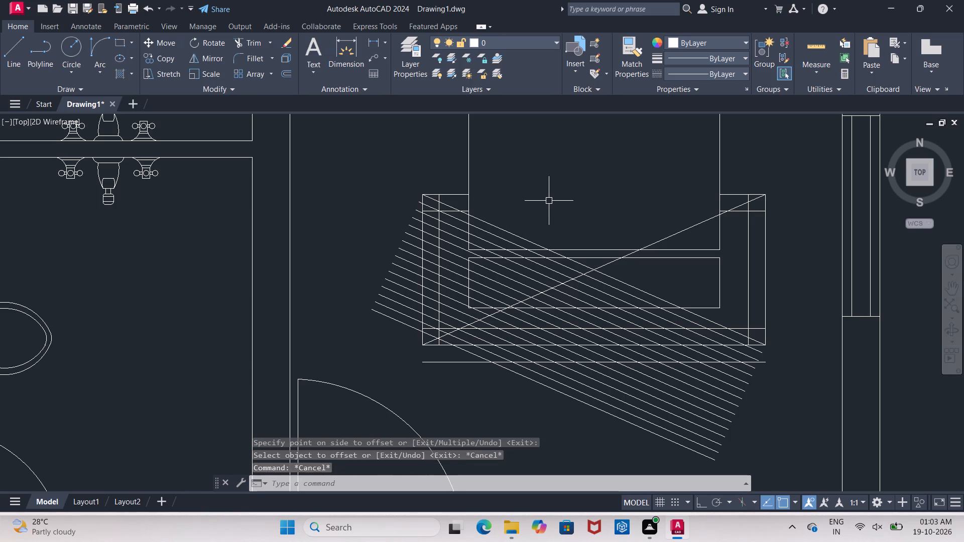
{"action": "key", "text": "Return"}
{"action": "type", "text": "2\""}
{"action": "key", "text": "Return"}
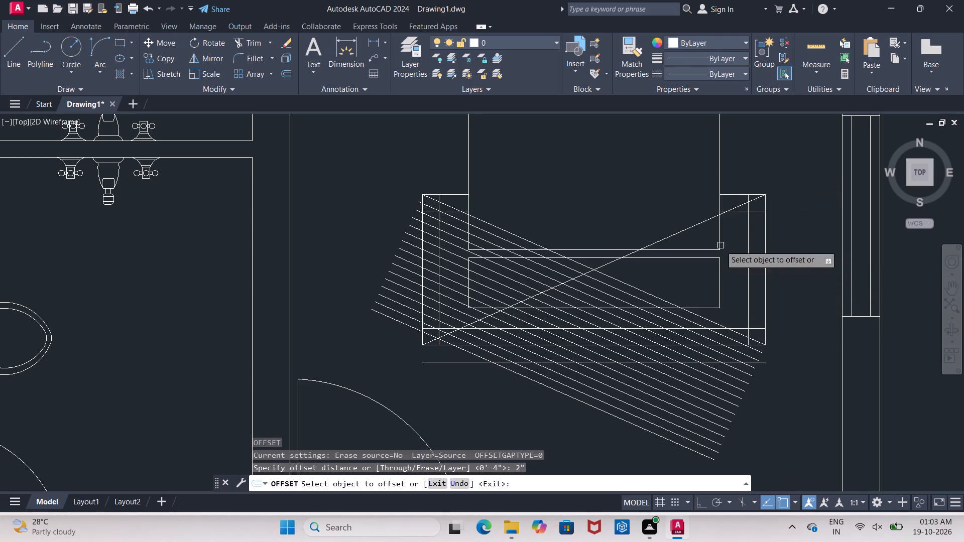
{"action": "left_click", "coordinate": [696, 227]}
{"action": "left_click", "coordinate": [697, 254]}
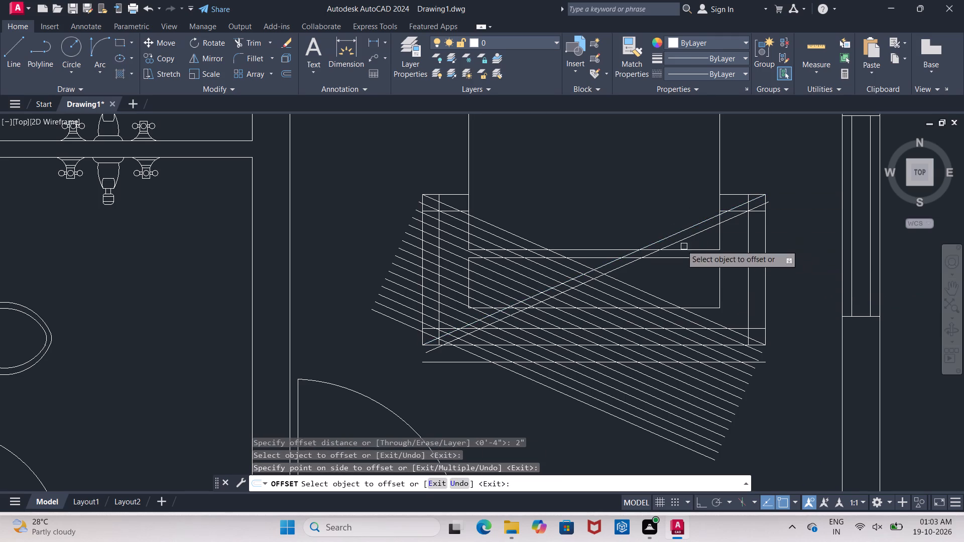
{"action": "left_click", "coordinate": [673, 237]}
{"action": "left_click", "coordinate": [684, 258]}
{"action": "left_click", "coordinate": [685, 235]}
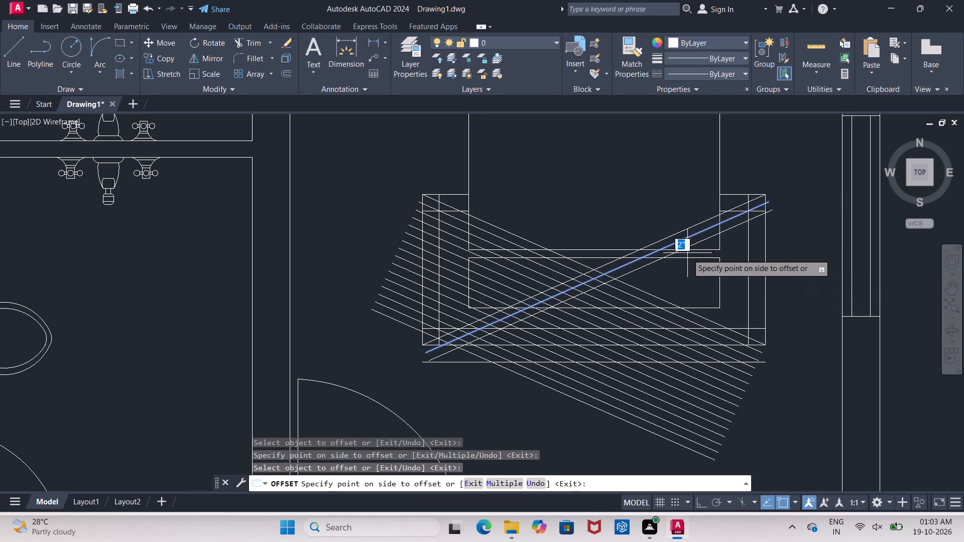
{"action": "left_click", "coordinate": [691, 286]}
{"action": "left_click", "coordinate": [670, 253]}
{"action": "left_click", "coordinate": [692, 280]}
{"action": "left_click", "coordinate": [677, 263]}
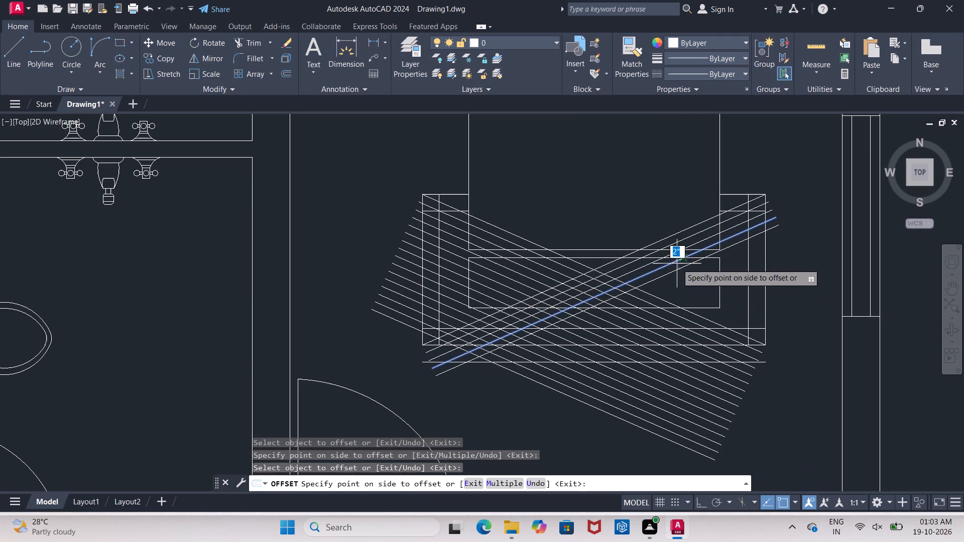
{"action": "left_click", "coordinate": [689, 286]}
{"action": "left_click", "coordinate": [679, 268]}
{"action": "left_click", "coordinate": [699, 296]}
{"action": "left_click_drag", "start_coordinate": [691, 274], "coordinate": [695, 280]}
{"action": "left_click", "coordinate": [701, 288]}
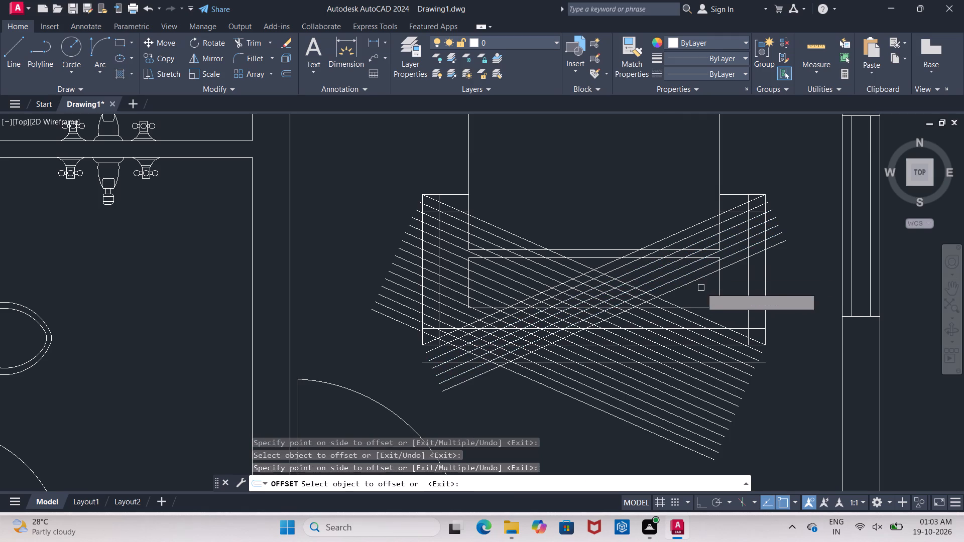
Continue offsetting the southwest-to-northeast lines toward the southeast at 2" spacing, adding nine more lines near the outer rectangle's southeast corner.
{"action": "left_click", "coordinate": [696, 281]}
{"action": "left_click", "coordinate": [707, 295]}
{"action": "left_click", "coordinate": [703, 292]}
{"action": "left_click", "coordinate": [700, 290]}
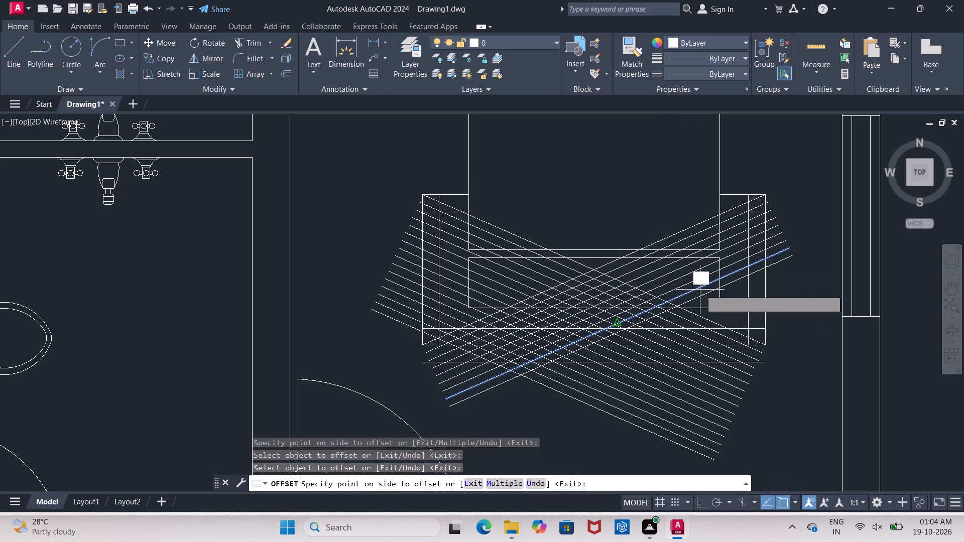
{"action": "left_click", "coordinate": [718, 314]}
{"action": "left_click", "coordinate": [706, 296]}
{"action": "left_click", "coordinate": [722, 312]}
{"action": "left_click", "coordinate": [715, 297]}
{"action": "left_click", "coordinate": [739, 314]}
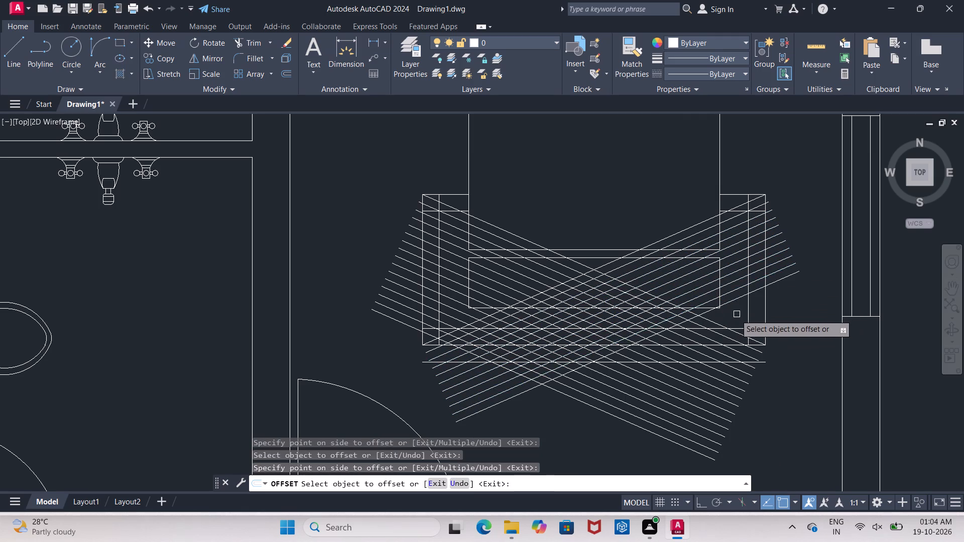
{"action": "scroll", "coordinate": [732, 316], "scroll_direction": "up", "scroll_amount": 1}
{"action": "left_click", "coordinate": [721, 300]}
{"action": "left_click", "coordinate": [730, 307]}
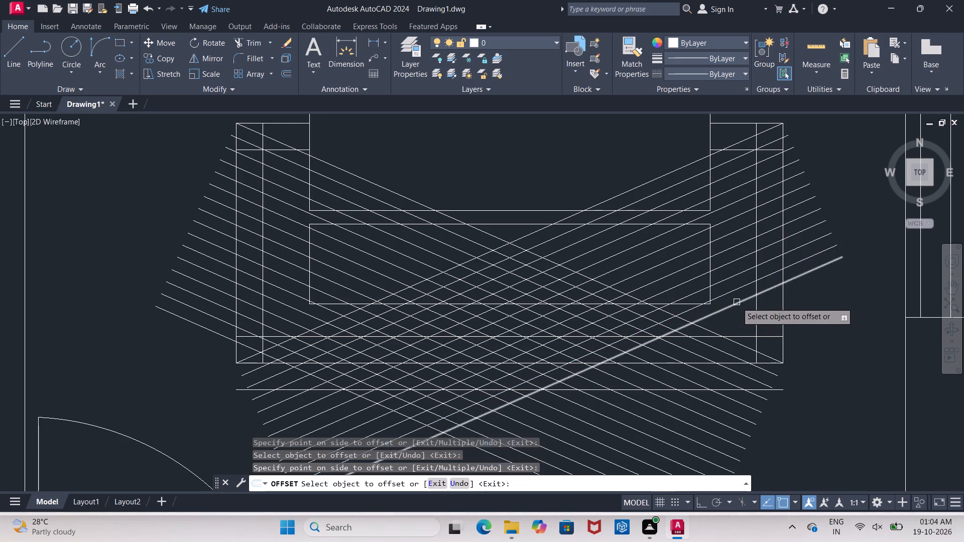
{"action": "left_click", "coordinate": [736, 302]}
{"action": "left_click", "coordinate": [746, 316]}
{"action": "left_click", "coordinate": [745, 310]}
{"action": "left_click", "coordinate": [747, 314]}
{"action": "double_click", "coordinate": [754, 328]}
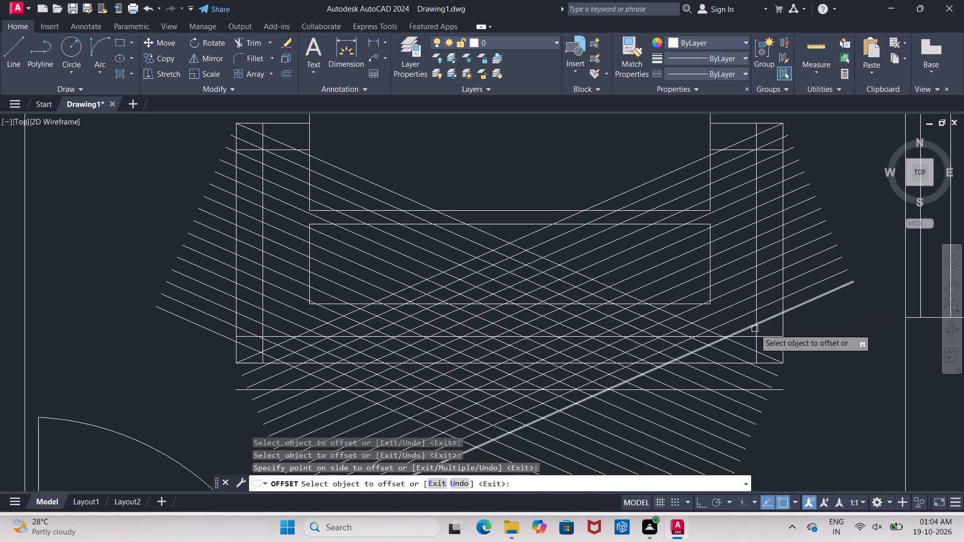
{"action": "left_click_drag", "start_coordinate": [747, 329], "coordinate": [753, 334]}
{"action": "left_click", "coordinate": [784, 360]}
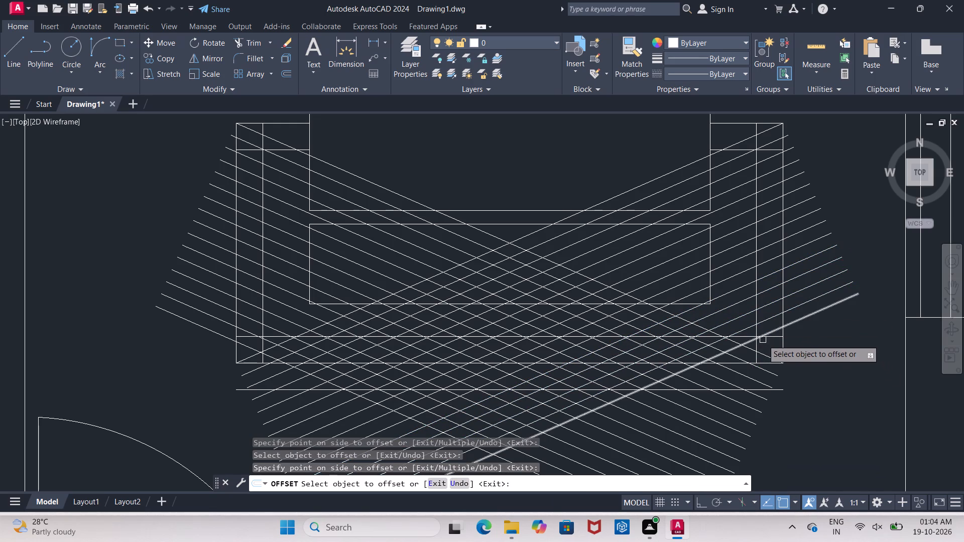
{"action": "left_click", "coordinate": [778, 331]}
{"action": "left_click", "coordinate": [782, 349]}
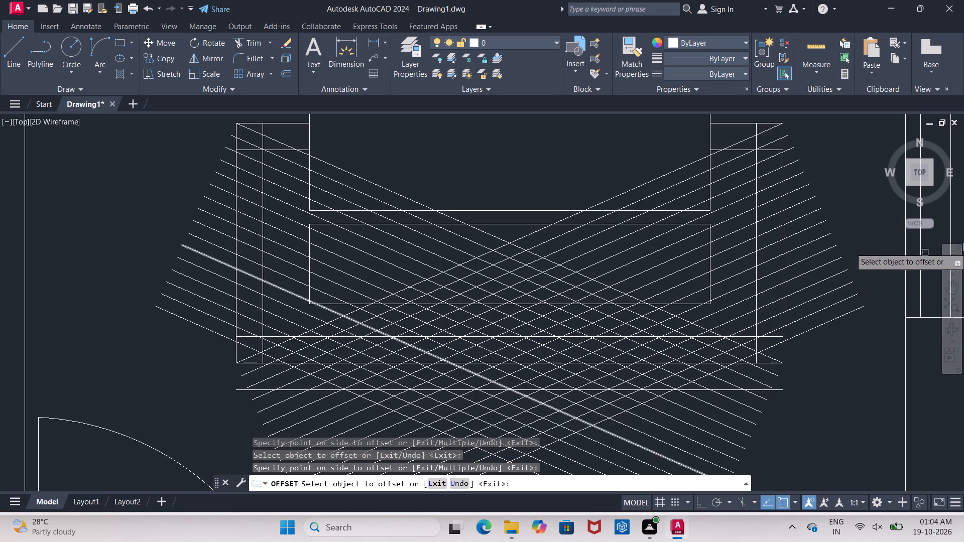
Add one more 2" offset beyond the outermost line of each set, toward the southwest and southeast corners.
{"action": "middle_click_drag", "start_coordinate": [756, 312], "coordinate": [945, 166]}
{"action": "left_click", "coordinate": [434, 198]}
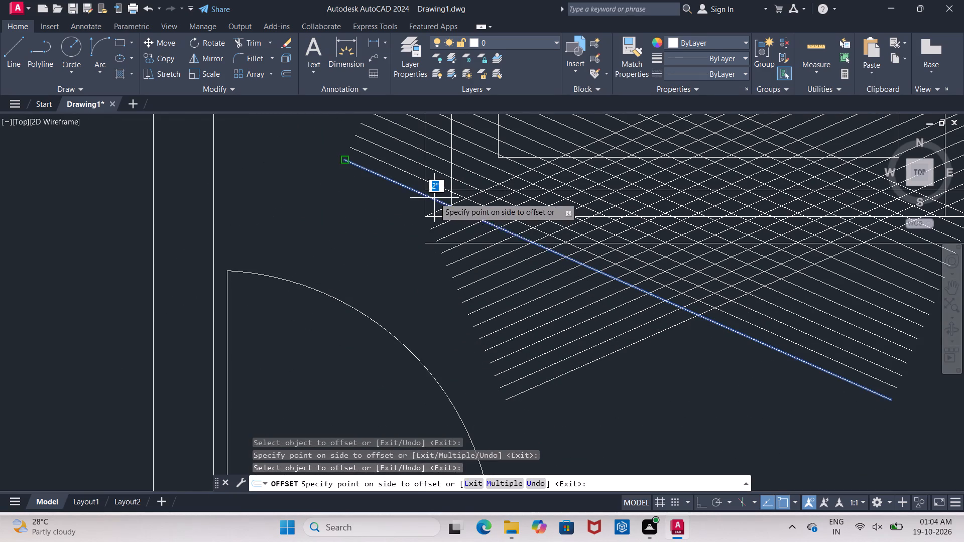
{"action": "left_click", "coordinate": [408, 246]}
{"action": "middle_click_drag", "start_coordinate": [527, 280], "coordinate": [459, 279]}
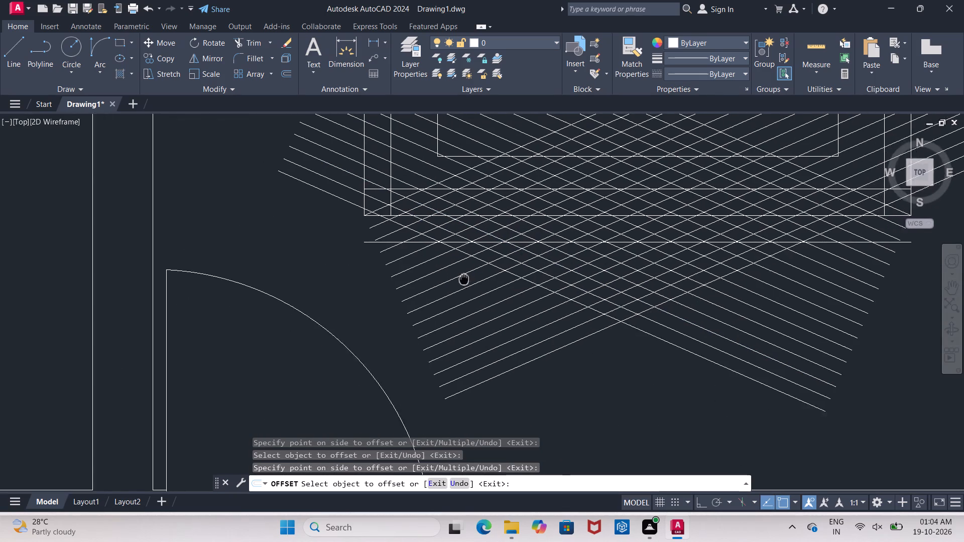
{"action": "middle_click_drag", "start_coordinate": [459, 279], "coordinate": [439, 280]}
{"action": "left_click_drag", "start_coordinate": [868, 200], "coordinate": [872, 209]}
{"action": "left_click", "coordinate": [886, 246]}
Offset the southwest-to-northeast diagonal successively toward the northwest at 2" spacing, making three parallel lines.
{"action": "middle_click_drag", "start_coordinate": [883, 249], "coordinate": [864, 349]}
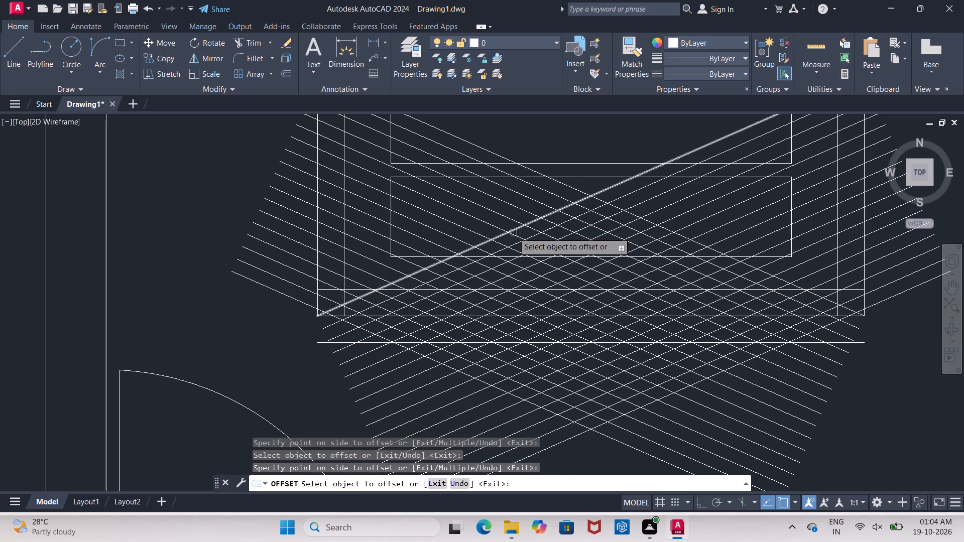
{"action": "left_click", "coordinate": [514, 232]}
{"action": "left_click", "coordinate": [515, 215]}
{"action": "middle_click_drag", "start_coordinate": [583, 246], "coordinate": [748, 298]}
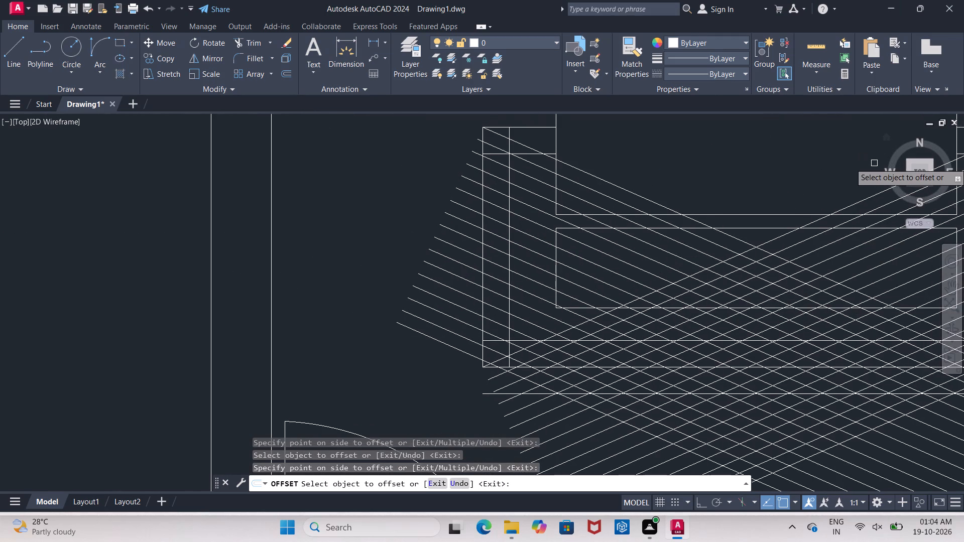
{"action": "left_click", "coordinate": [558, 333]}
{"action": "left_click", "coordinate": [548, 310]}
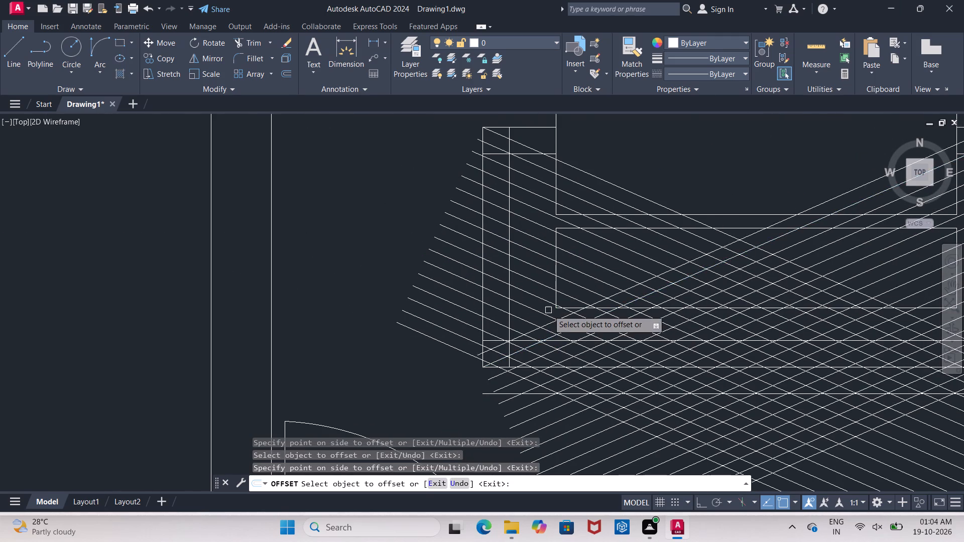
{"action": "scroll", "coordinate": [552, 327], "scroll_direction": "up", "scroll_amount": 5}
{"action": "left_click", "coordinate": [524, 300]}
{"action": "left_click", "coordinate": [500, 230]}
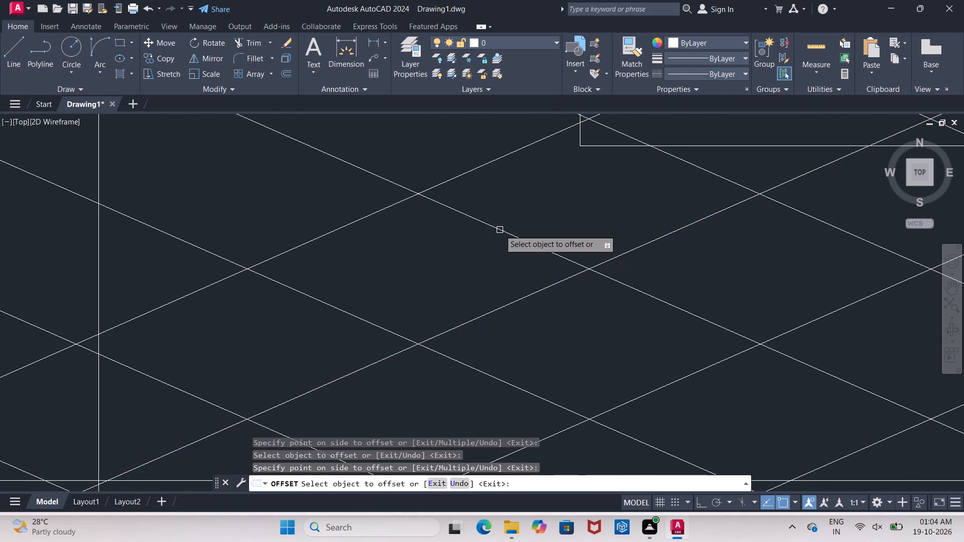
{"action": "scroll", "coordinate": [500, 230], "scroll_direction": "down", "scroll_amount": 3}
{"action": "left_click", "coordinate": [489, 217]}
{"action": "left_click", "coordinate": [463, 185]}
Continue offsetting the southwest-to-northeast lines toward the northwest at 2" spacing, adding four more lines.
{"action": "middle_click_drag", "start_coordinate": [465, 190], "coordinate": [474, 231]}
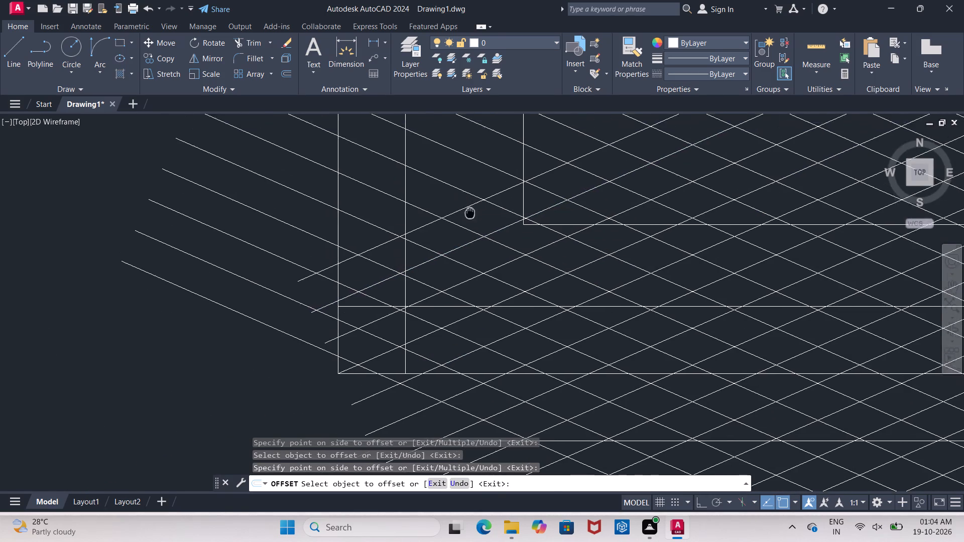
{"action": "middle_click_drag", "start_coordinate": [474, 231], "coordinate": [476, 298]}
{"action": "left_click", "coordinate": [476, 298]}
{"action": "middle_click_drag", "start_coordinate": [461, 249], "coordinate": [464, 306]}
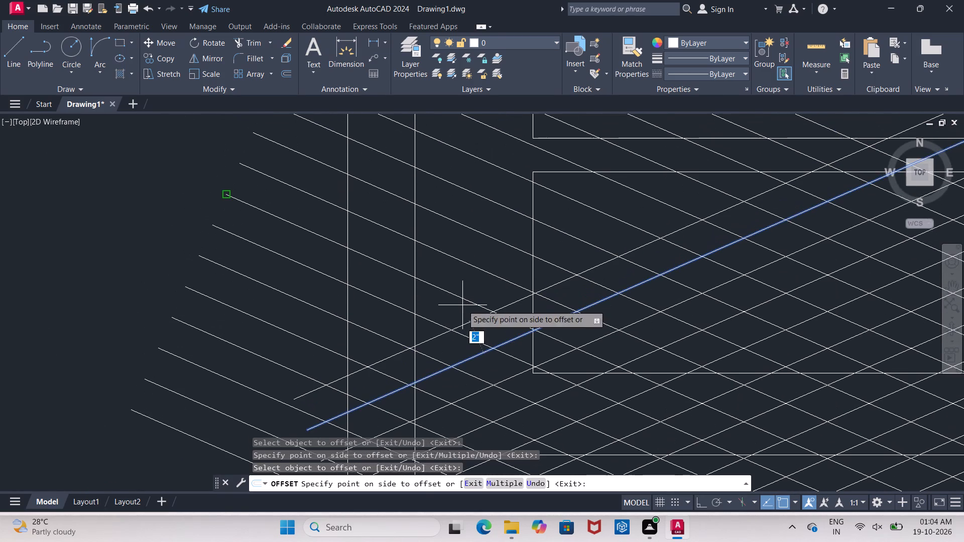
{"action": "left_click", "coordinate": [462, 305]}
{"action": "left_click", "coordinate": [467, 323]}
{"action": "left_click", "coordinate": [446, 279]}
{"action": "left_click", "coordinate": [463, 290]}
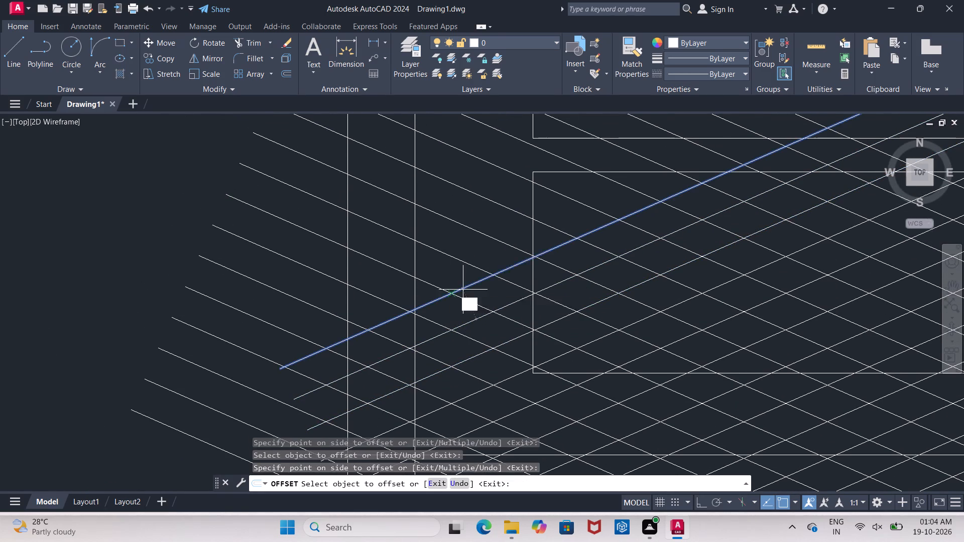
{"action": "left_click", "coordinate": [440, 246]}
{"action": "left_click", "coordinate": [471, 252]}
{"action": "left_click", "coordinate": [462, 235]}
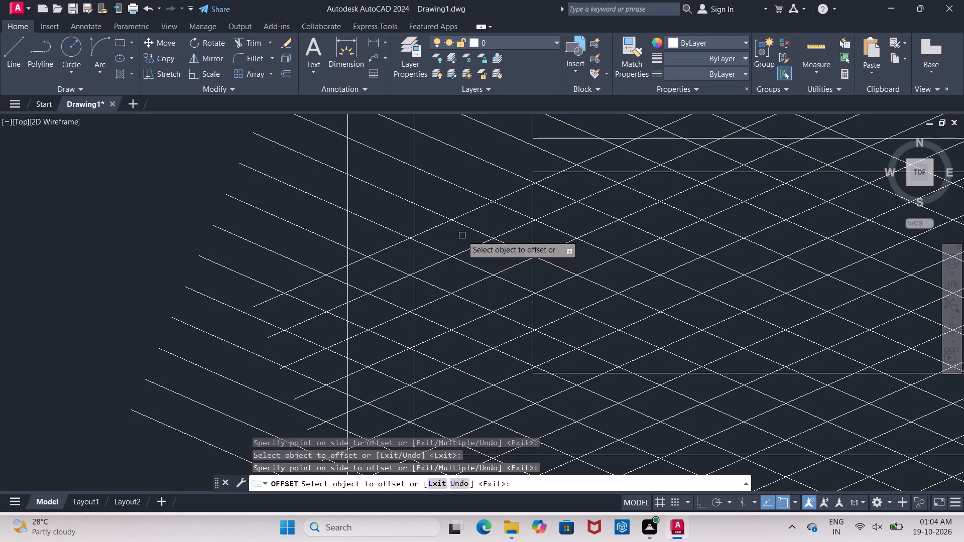
Add four more 2" offsets of the southwest-to-northeast lines, progressing northwest up the outer rectangle's west side.
{"action": "middle_click_drag", "start_coordinate": [462, 236], "coordinate": [470, 303]}
{"action": "left_click", "coordinate": [471, 283]}
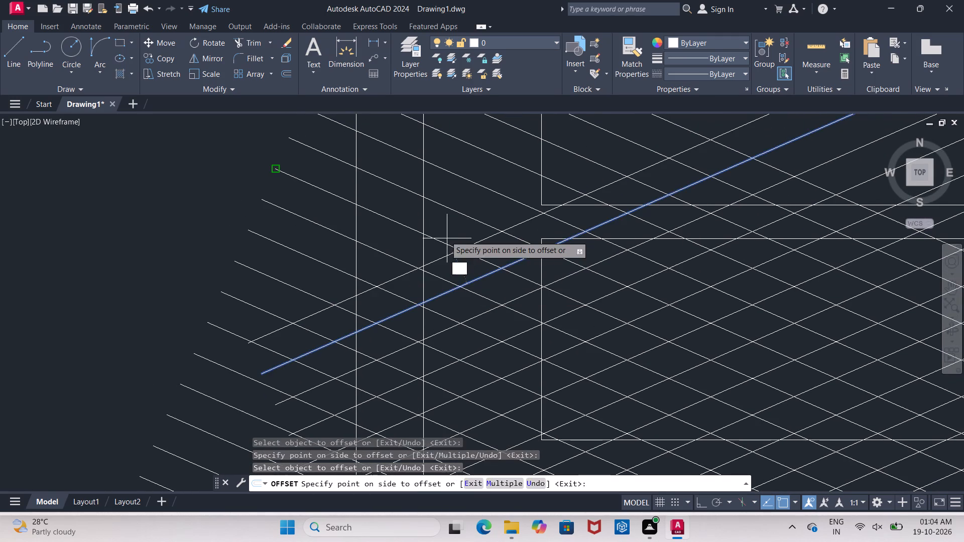
{"action": "left_click", "coordinate": [445, 235]}
{"action": "left_click", "coordinate": [477, 244]}
{"action": "left_click", "coordinate": [453, 210]}
{"action": "left_click", "coordinate": [483, 206]}
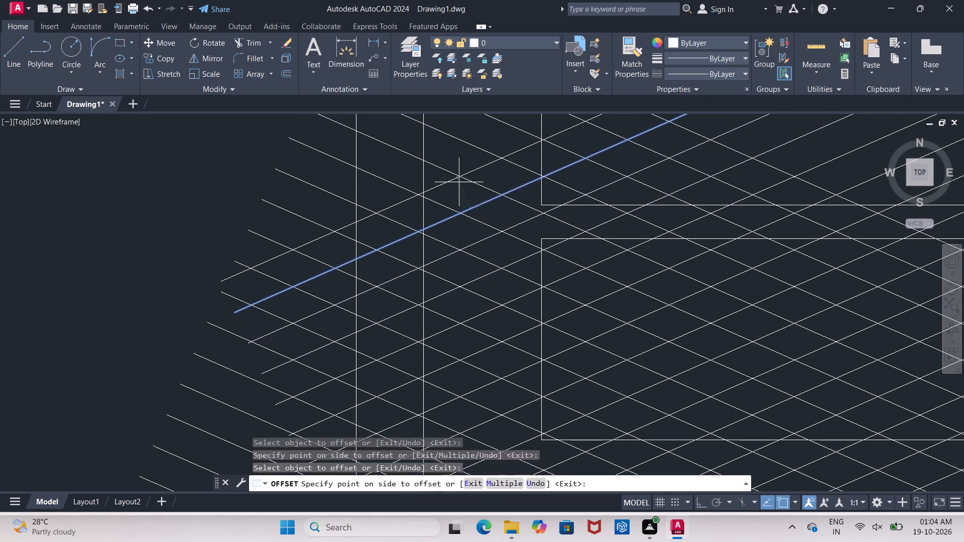
{"action": "left_click", "coordinate": [459, 182]}
{"action": "middle_click_drag", "start_coordinate": [465, 187], "coordinate": [464, 284]}
{"action": "left_click", "coordinate": [469, 268]}
{"action": "left_click", "coordinate": [453, 224]}
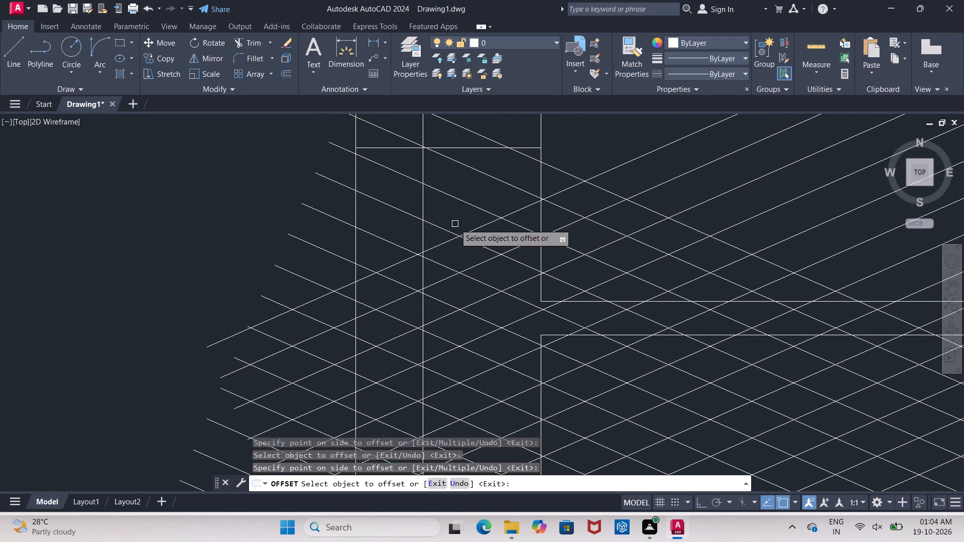
Add five more 2" offsets of the southwest-to-northeast lines until they pass the outer rectangle's northwest corner.
{"action": "middle_click_drag", "start_coordinate": [459, 246], "coordinate": [460, 295]}
{"action": "left_click", "coordinate": [483, 275]}
{"action": "left_click", "coordinate": [420, 237]}
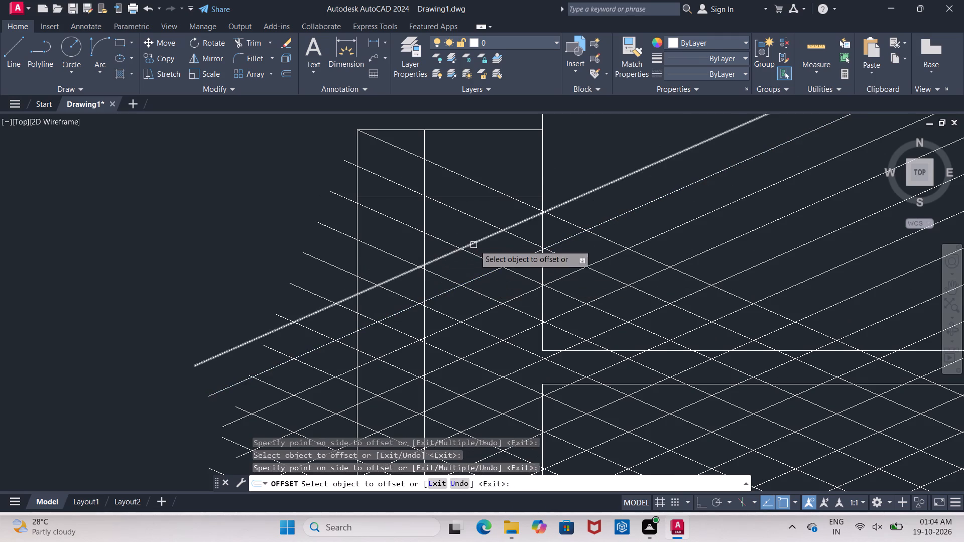
{"action": "left_click", "coordinate": [475, 245]}
{"action": "left_click", "coordinate": [448, 207]}
{"action": "left_click", "coordinate": [483, 206]}
{"action": "left_click", "coordinate": [417, 183]}
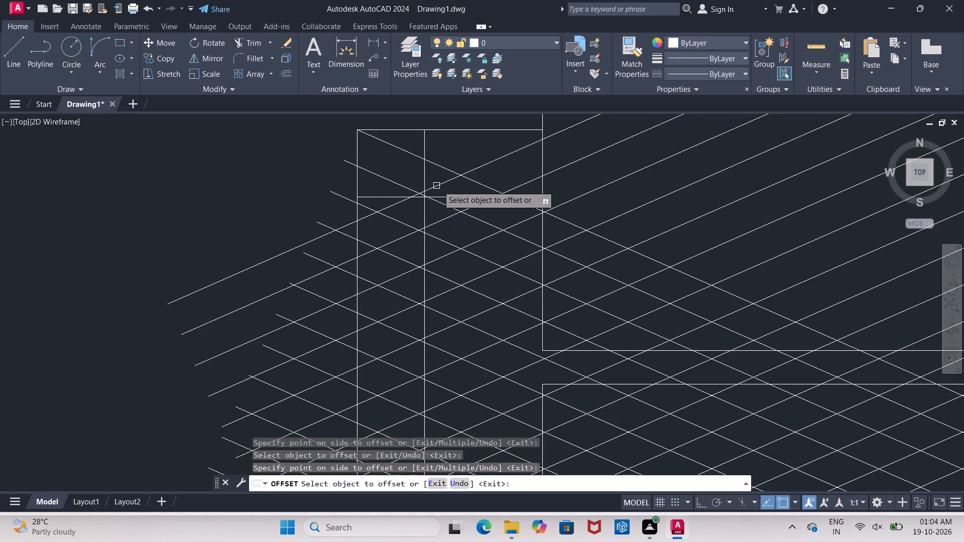
{"action": "middle_click_drag", "start_coordinate": [442, 186], "coordinate": [443, 295]}
{"action": "left_click", "coordinate": [476, 274]}
{"action": "left_click", "coordinate": [433, 231]}
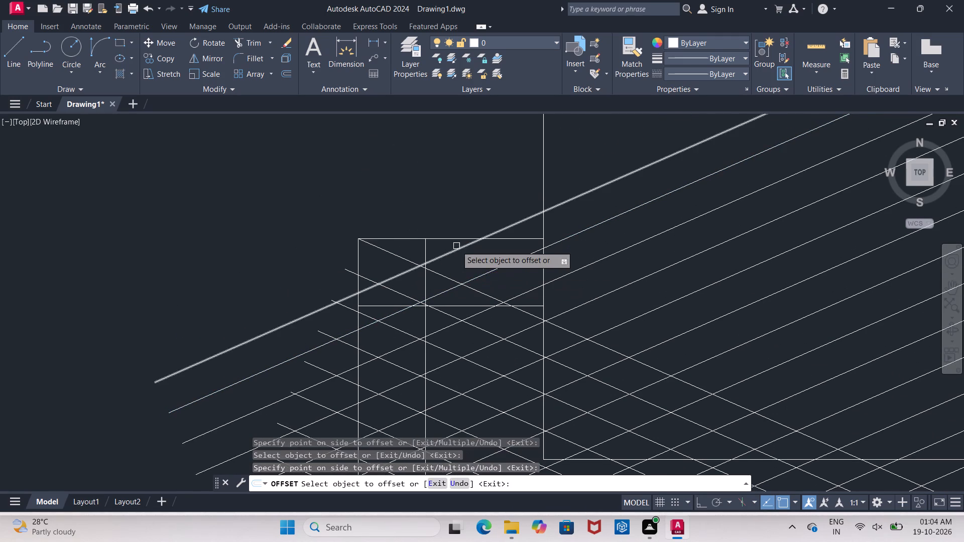
{"action": "left_click", "coordinate": [458, 250]}
{"action": "left_click", "coordinate": [419, 198]}
Offset the northwest-to-southeast diagonal successively toward the northeast at 2" spacing, making the first two parallel lines.
{"action": "scroll", "coordinate": [442, 215], "scroll_direction": "down", "scroll_amount": 2}
{"action": "middle_click_drag", "start_coordinate": [442, 210], "coordinate": [441, 204]}
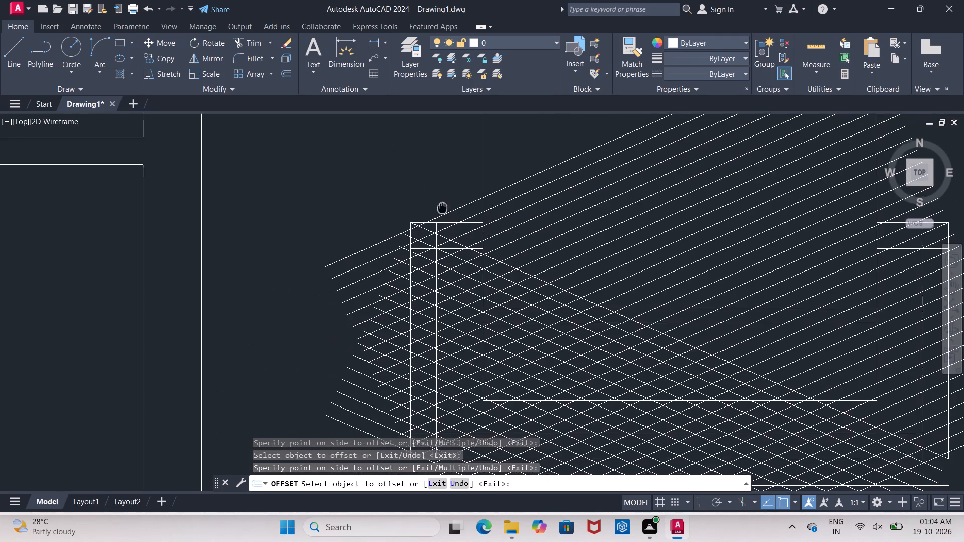
{"action": "middle_click_drag", "start_coordinate": [441, 204], "coordinate": [411, 156]}
{"action": "scroll", "coordinate": [461, 197], "scroll_direction": "down", "scroll_amount": 3}
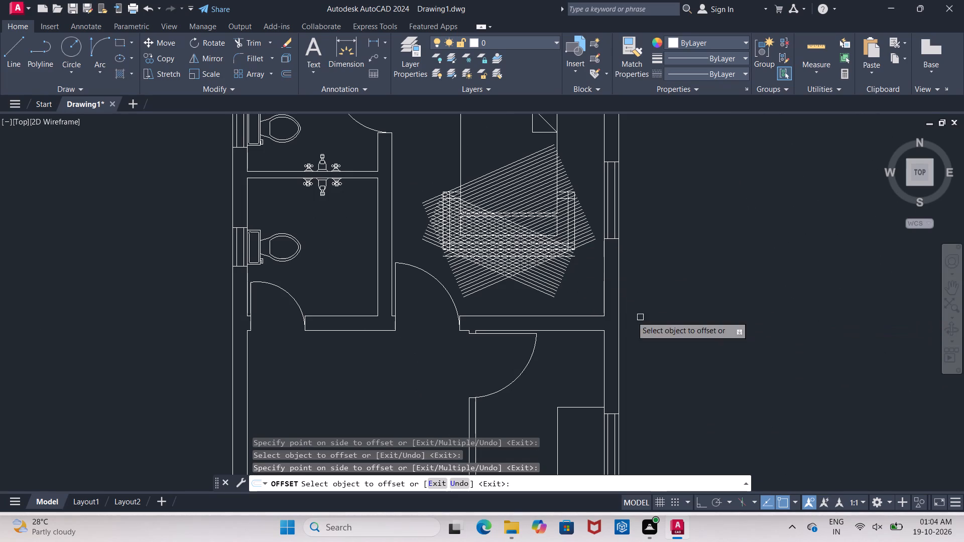
{"action": "scroll", "coordinate": [529, 219], "scroll_direction": "up", "scroll_amount": 3}
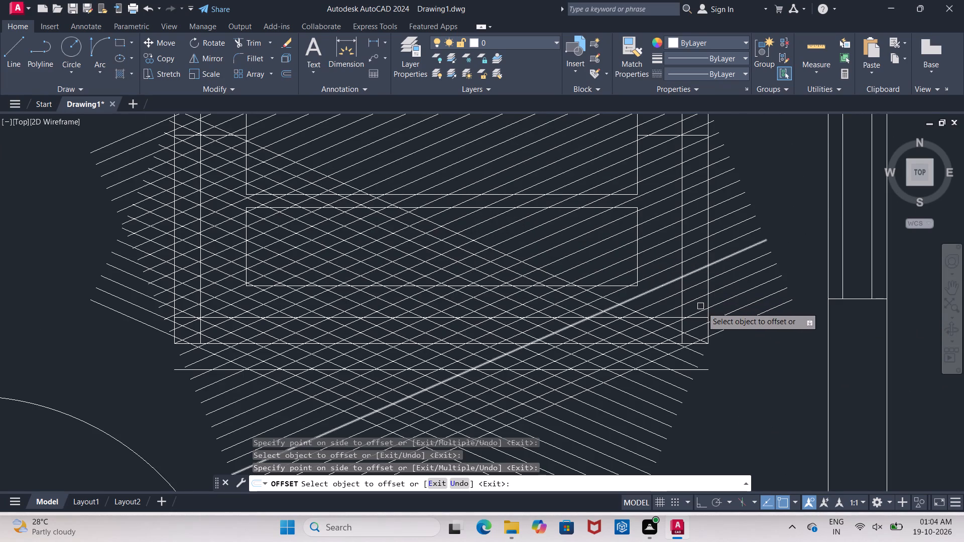
{"action": "middle_click_drag", "start_coordinate": [756, 358], "coordinate": [735, 399]}
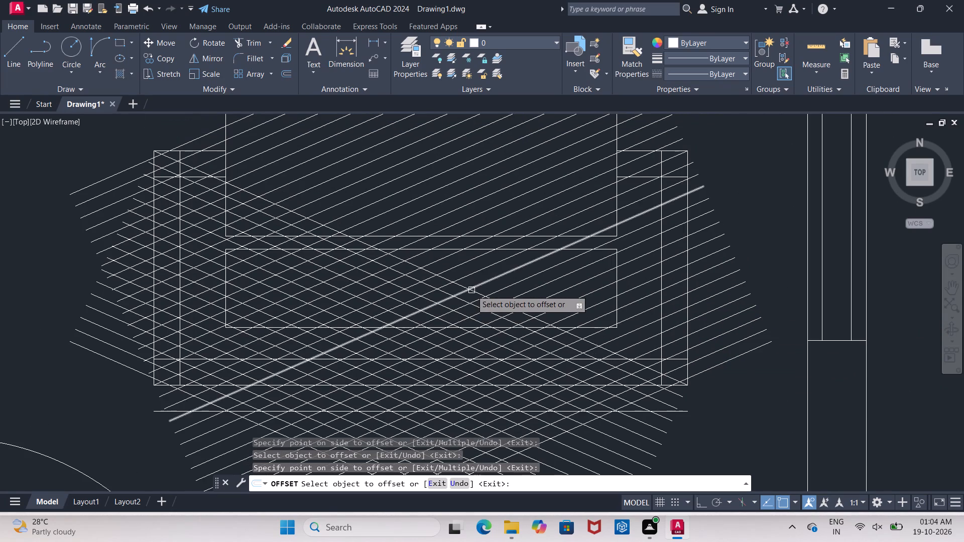
{"action": "scroll", "coordinate": [505, 297], "scroll_direction": "up", "scroll_amount": 2}
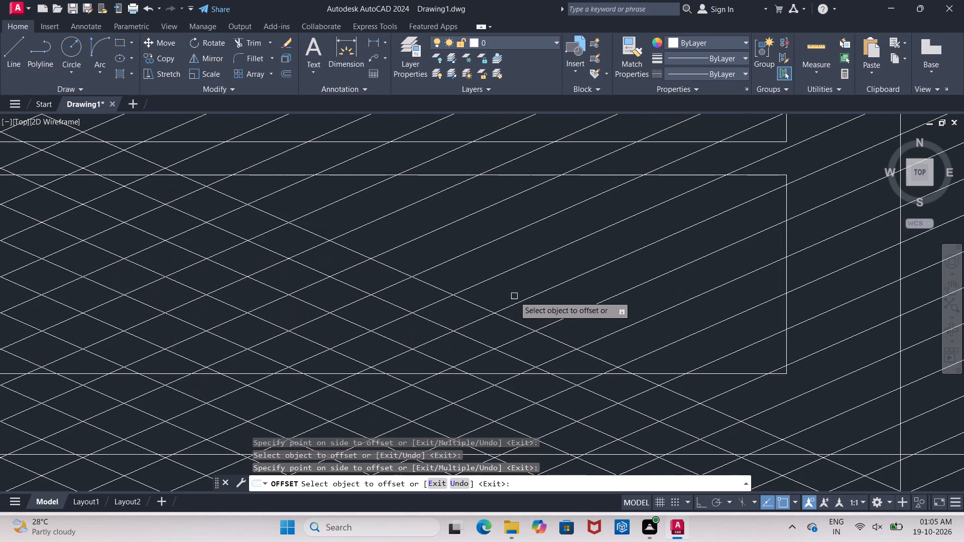
{"action": "left_click", "coordinate": [479, 307]}
{"action": "left_click", "coordinate": [559, 267]}
{"action": "scroll", "coordinate": [558, 267], "scroll_direction": "down", "scroll_amount": 3}
{"action": "middle_click_drag", "start_coordinate": [558, 267], "coordinate": [503, 312]}
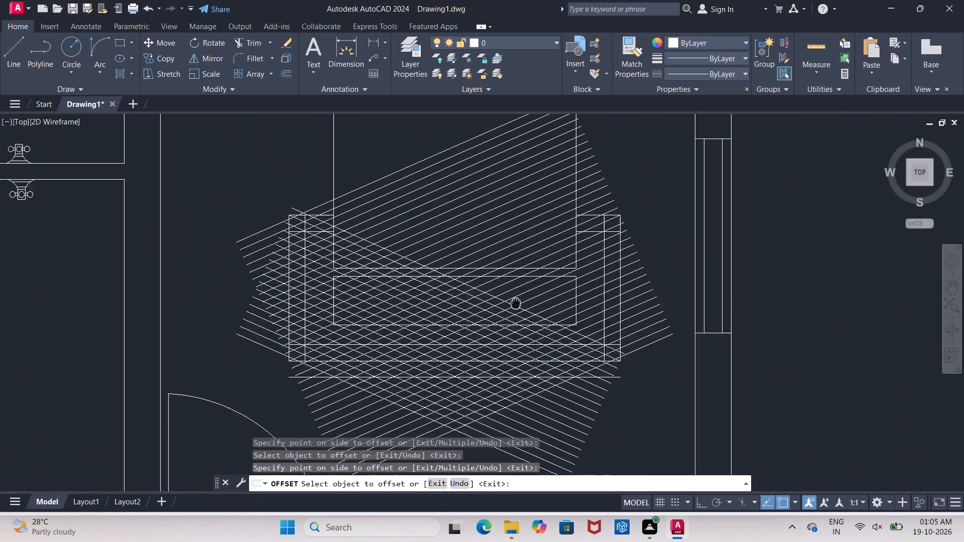
{"action": "middle_click_drag", "start_coordinate": [503, 312], "coordinate": [499, 314]}
{"action": "scroll", "coordinate": [499, 314], "scroll_direction": "up", "scroll_amount": 1}
{"action": "left_click", "coordinate": [486, 320]}
{"action": "left_click", "coordinate": [525, 288]}
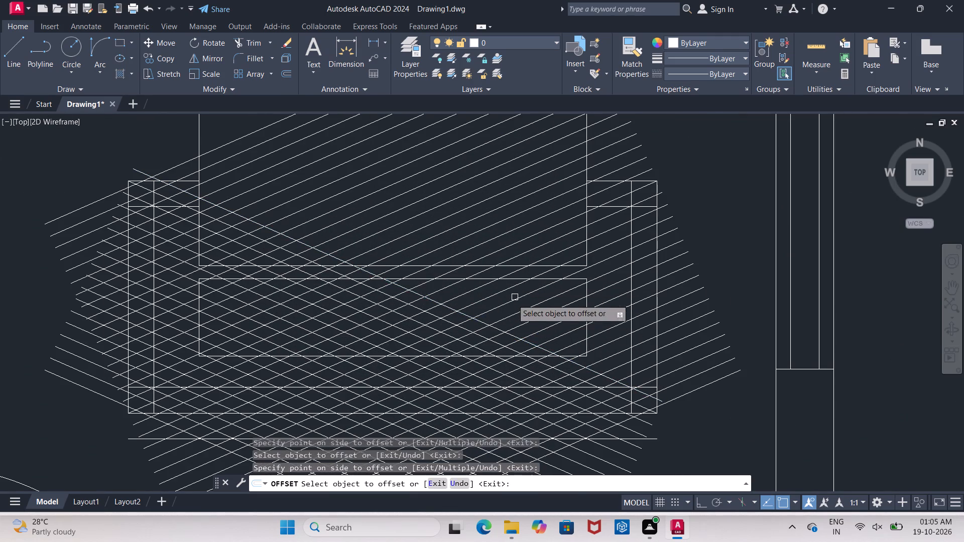
{"action": "left_click", "coordinate": [478, 322]}
{"action": "left_click", "coordinate": [539, 282]}
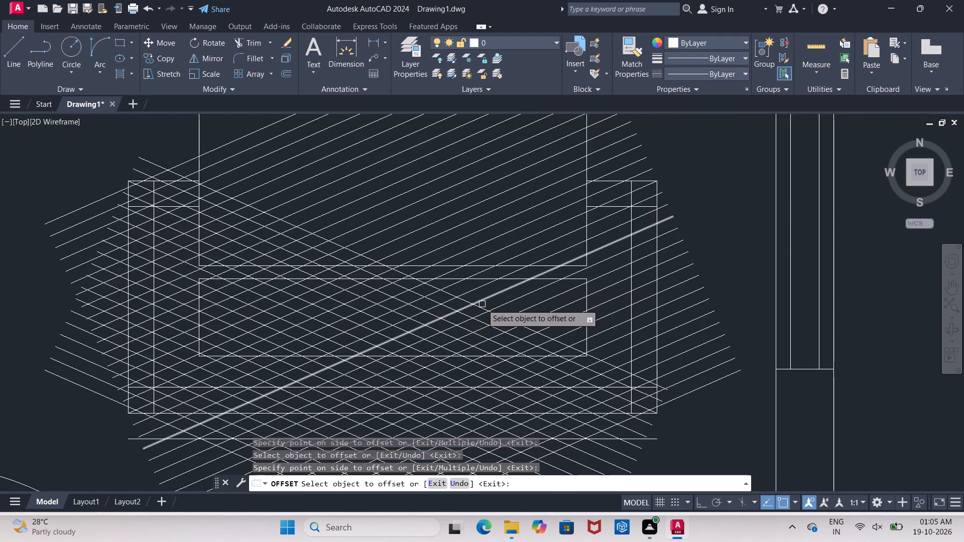
Continue offsetting the northwest-to-southeast lines toward the northeast at 2" spacing, adding five more lines.
{"action": "scroll", "coordinate": [481, 305], "scroll_direction": "up", "scroll_amount": 2}
{"action": "left_click", "coordinate": [476, 311]}
{"action": "left_click", "coordinate": [549, 277]}
{"action": "left_click", "coordinate": [518, 299]}
{"action": "left_click", "coordinate": [661, 254]}
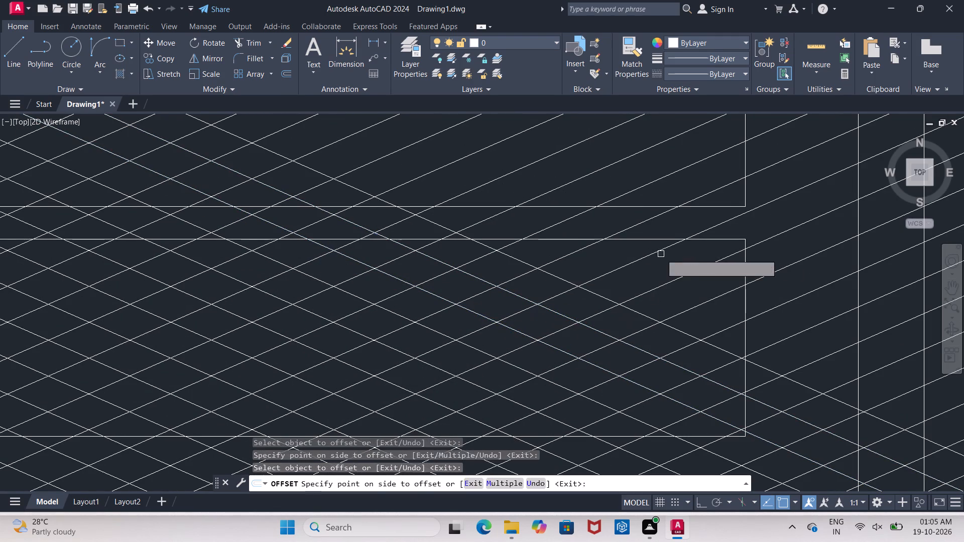
{"action": "left_click", "coordinate": [561, 280]}
{"action": "left_click", "coordinate": [697, 235]}
{"action": "middle_click_drag", "start_coordinate": [683, 246], "coordinate": [445, 326]}
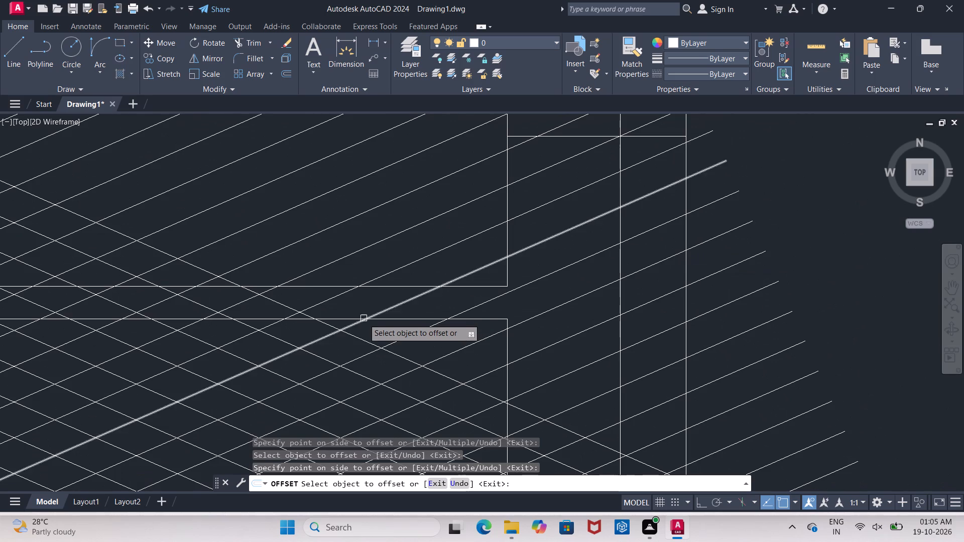
{"action": "left_click", "coordinate": [356, 334]}
{"action": "left_click", "coordinate": [466, 267]}
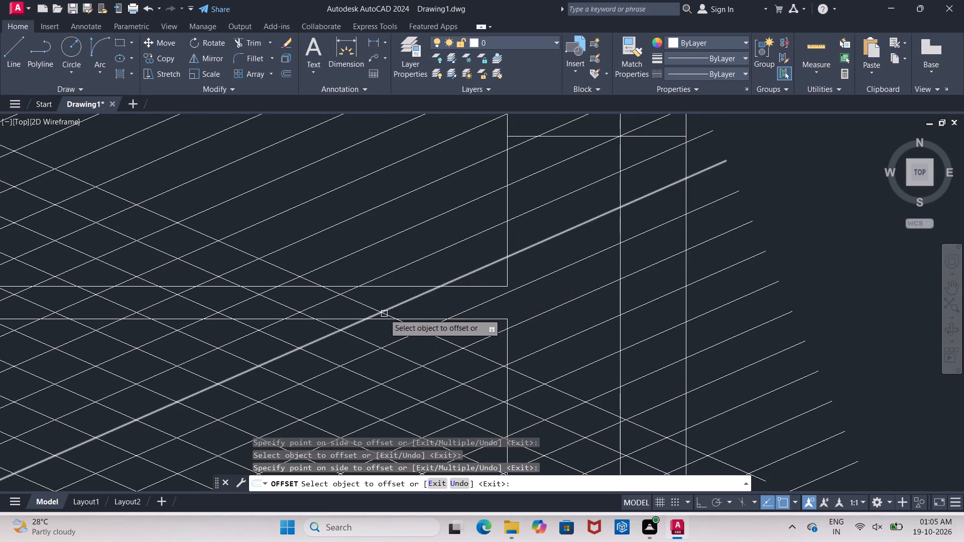
{"action": "left_click_drag", "start_coordinate": [384, 314], "coordinate": [393, 308]}
{"action": "left_click", "coordinate": [450, 275]}
{"action": "left_click", "coordinate": [356, 305]}
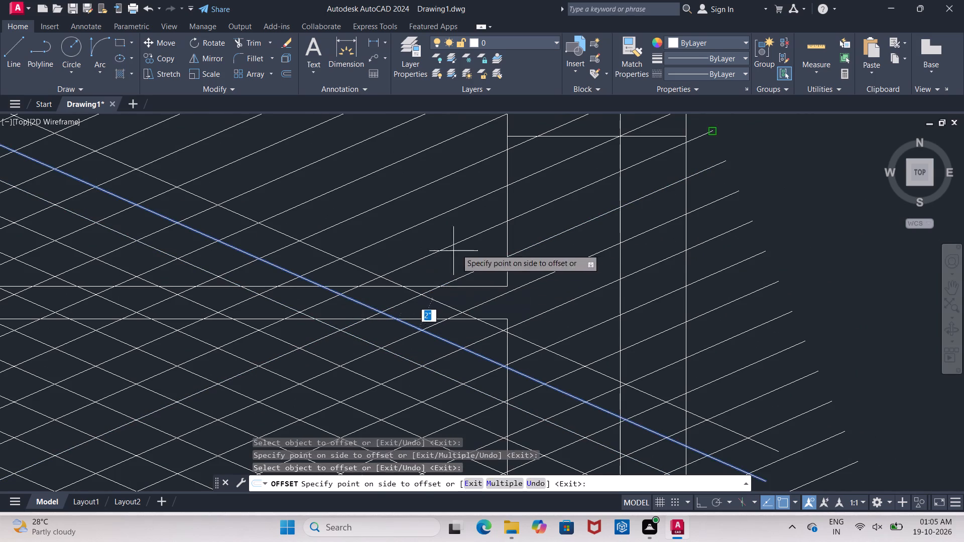
{"action": "left_click", "coordinate": [459, 248]}
Add five more 2" offsets of the northwest-to-southeast lines, progressing northeast across the foot of the bed.
{"action": "left_click_drag", "start_coordinate": [392, 281], "coordinate": [399, 279]}
{"action": "left_click", "coordinate": [534, 234]}
{"action": "middle_click_drag", "start_coordinate": [491, 247], "coordinate": [472, 314]}
{"action": "left_click", "coordinate": [385, 317]}
{"action": "left_click", "coordinate": [426, 291]}
{"action": "left_click", "coordinate": [422, 299]}
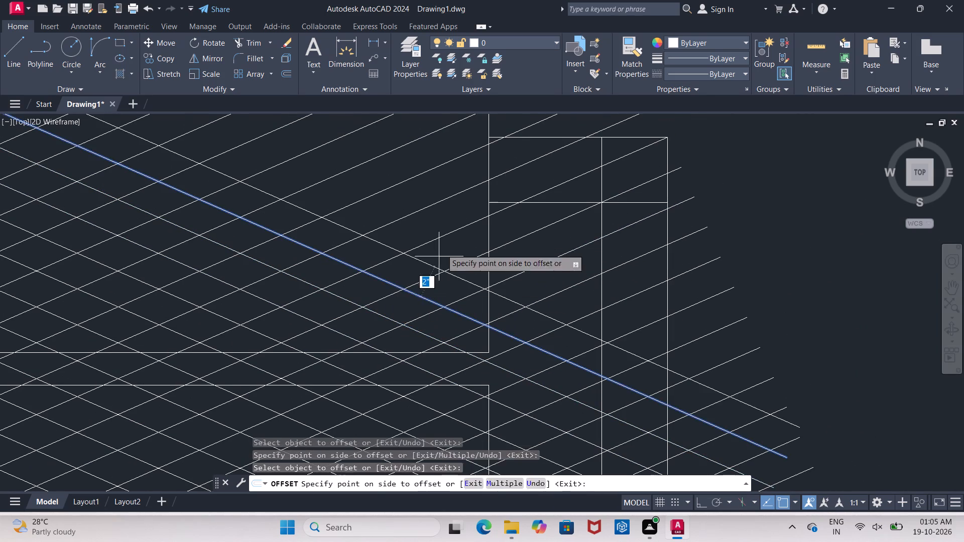
{"action": "left_click", "coordinate": [442, 244]}
{"action": "left_click", "coordinate": [415, 257]}
{"action": "left_click", "coordinate": [424, 232]}
{"action": "left_click", "coordinate": [424, 228]}
{"action": "left_click", "coordinate": [428, 195]}
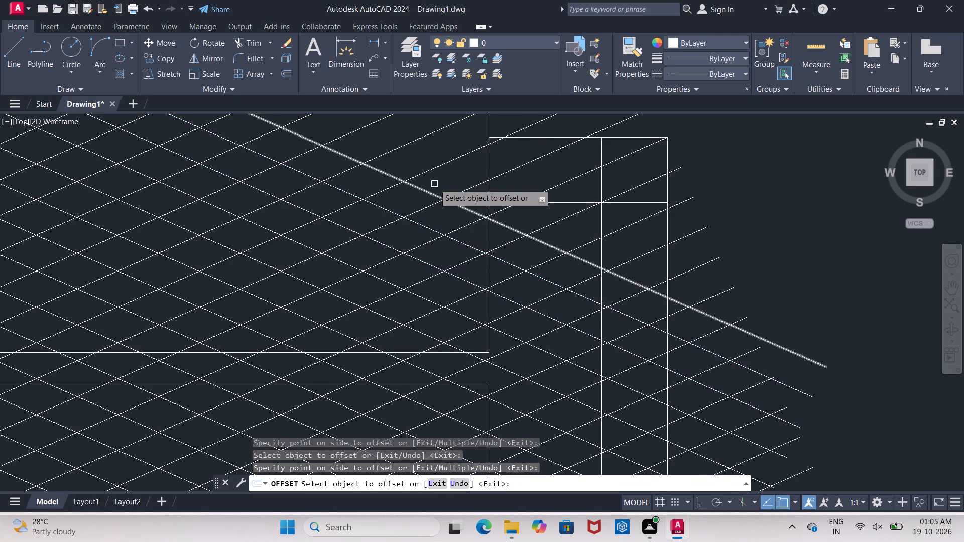
Add four more 2" offsets of the northwest-to-southeast lines to reach the outer rectangle's northeast corner.
{"action": "middle_click_drag", "start_coordinate": [435, 184], "coordinate": [433, 261]}
{"action": "left_click", "coordinate": [426, 270]}
{"action": "left_click", "coordinate": [421, 217]}
{"action": "left_click", "coordinate": [421, 232]}
{"action": "left_click", "coordinate": [422, 185]}
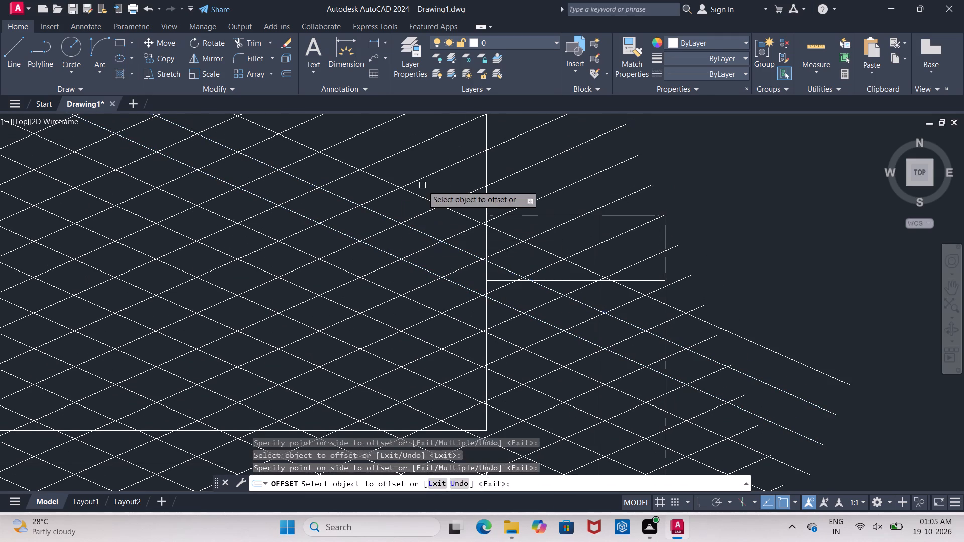
{"action": "left_click", "coordinate": [424, 195]}
{"action": "left_click", "coordinate": [457, 153]}
{"action": "left_click", "coordinate": [463, 179]}
{"action": "left_click", "coordinate": [463, 143]}
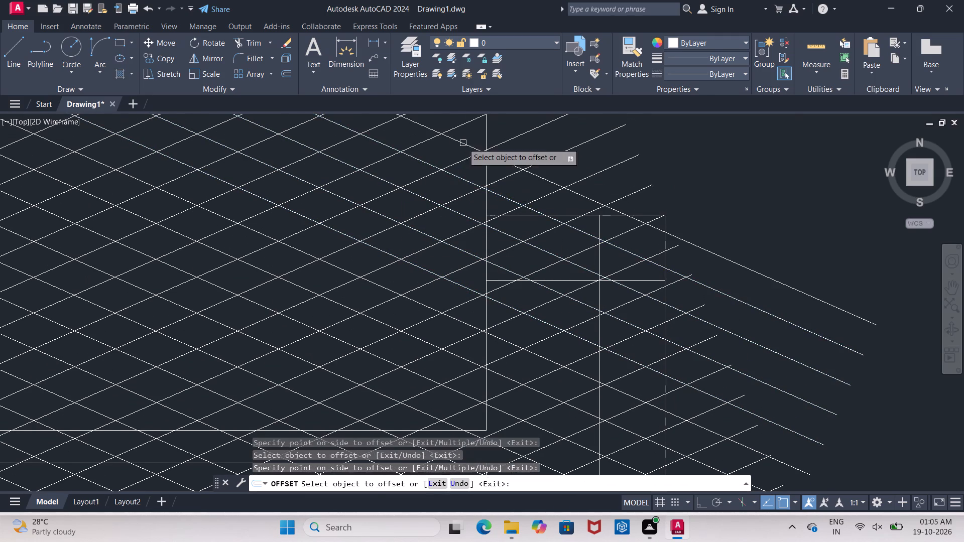
{"action": "scroll", "coordinate": [506, 189], "scroll_direction": "down", "scroll_amount": 4}
{"action": "middle_click_drag", "start_coordinate": [514, 192], "coordinate": [533, 173]}
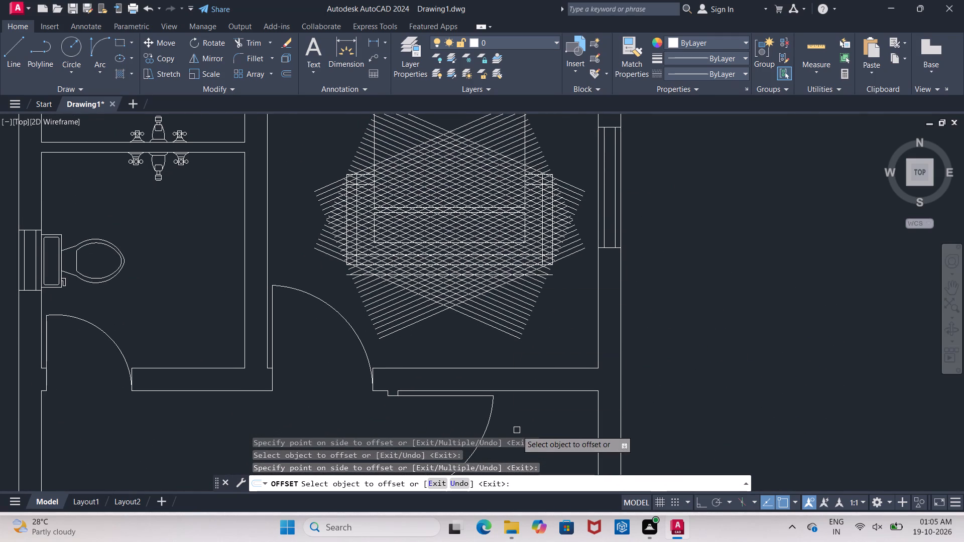
{"action": "key", "text": "Escape"}
Trim the diagonal line ends that project beyond the outer rectangle's east edge.
{"action": "type", "text": "TR"}
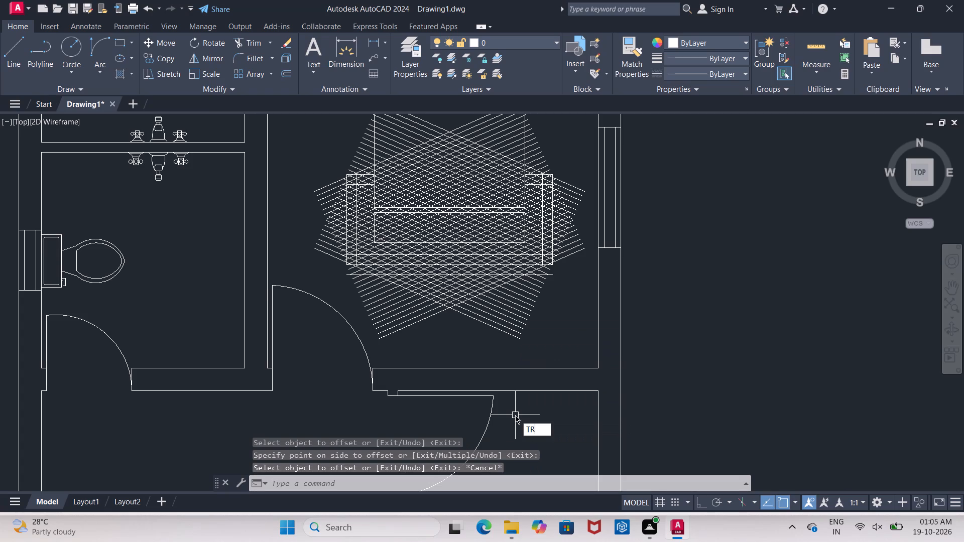
{"action": "key", "text": "space"}
{"action": "key", "text": "space"}
{"action": "scroll", "coordinate": [573, 181], "scroll_direction": "up", "scroll_amount": 2}
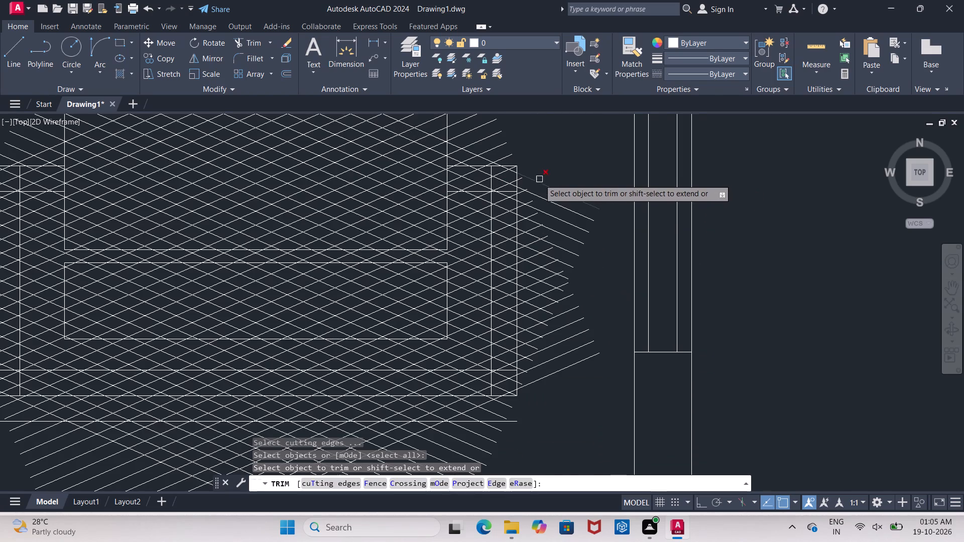
{"action": "left_click_drag", "start_coordinate": [540, 172], "coordinate": [540, 178]}
{"action": "left_click", "coordinate": [550, 391]}
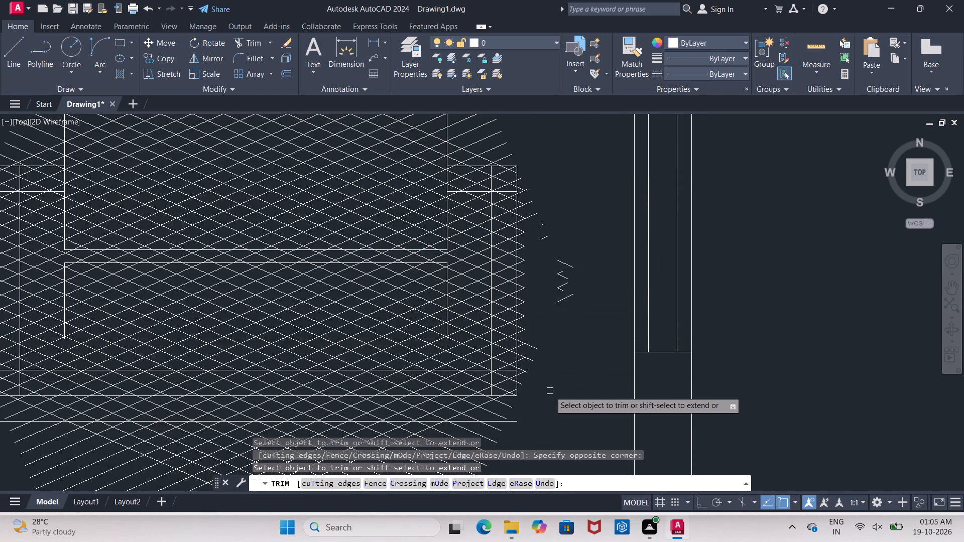
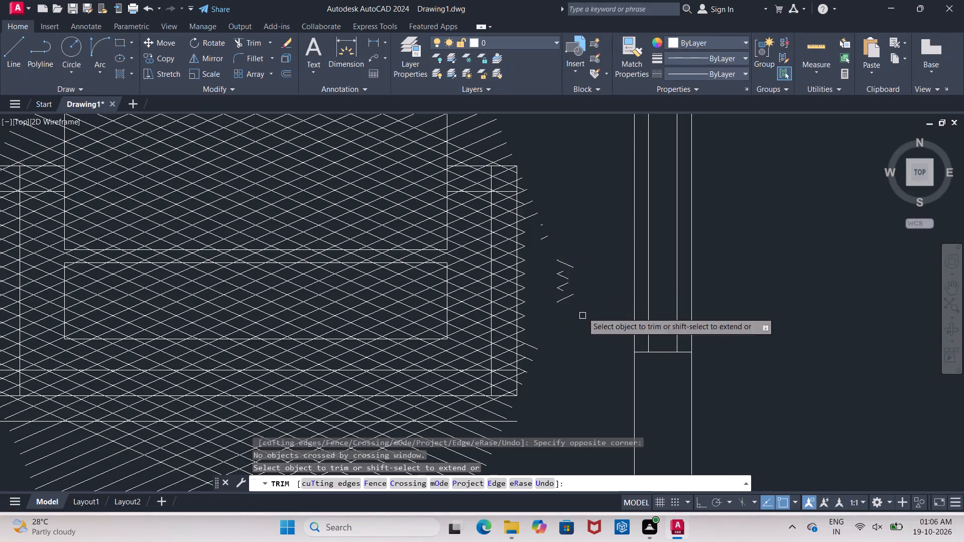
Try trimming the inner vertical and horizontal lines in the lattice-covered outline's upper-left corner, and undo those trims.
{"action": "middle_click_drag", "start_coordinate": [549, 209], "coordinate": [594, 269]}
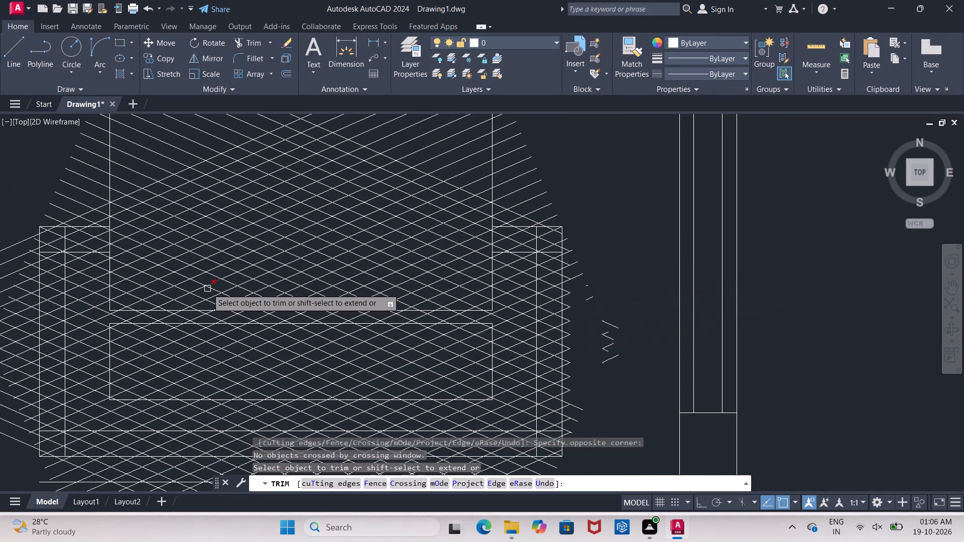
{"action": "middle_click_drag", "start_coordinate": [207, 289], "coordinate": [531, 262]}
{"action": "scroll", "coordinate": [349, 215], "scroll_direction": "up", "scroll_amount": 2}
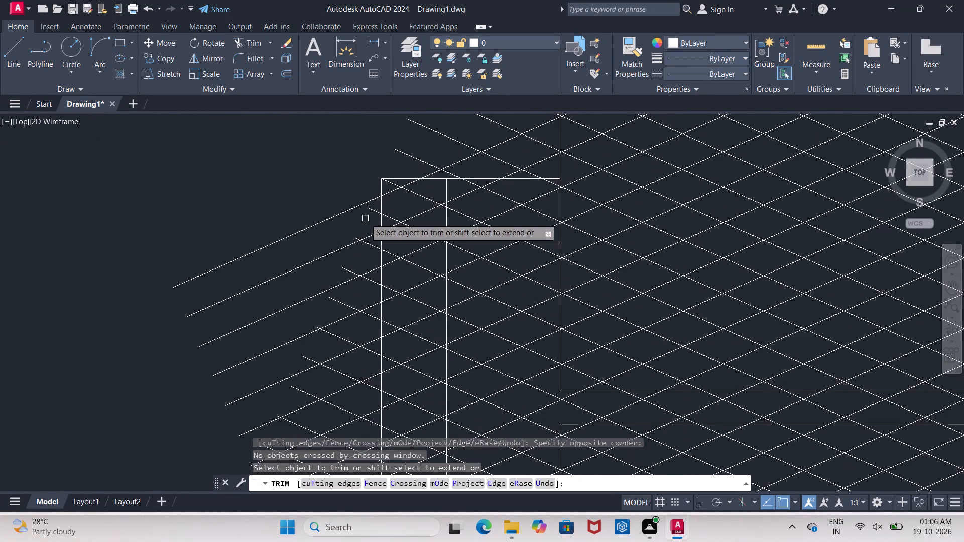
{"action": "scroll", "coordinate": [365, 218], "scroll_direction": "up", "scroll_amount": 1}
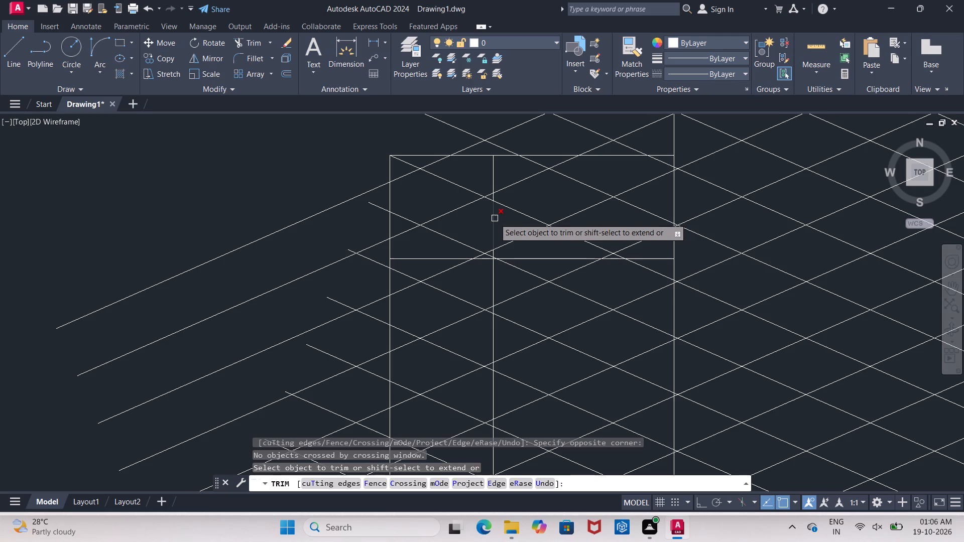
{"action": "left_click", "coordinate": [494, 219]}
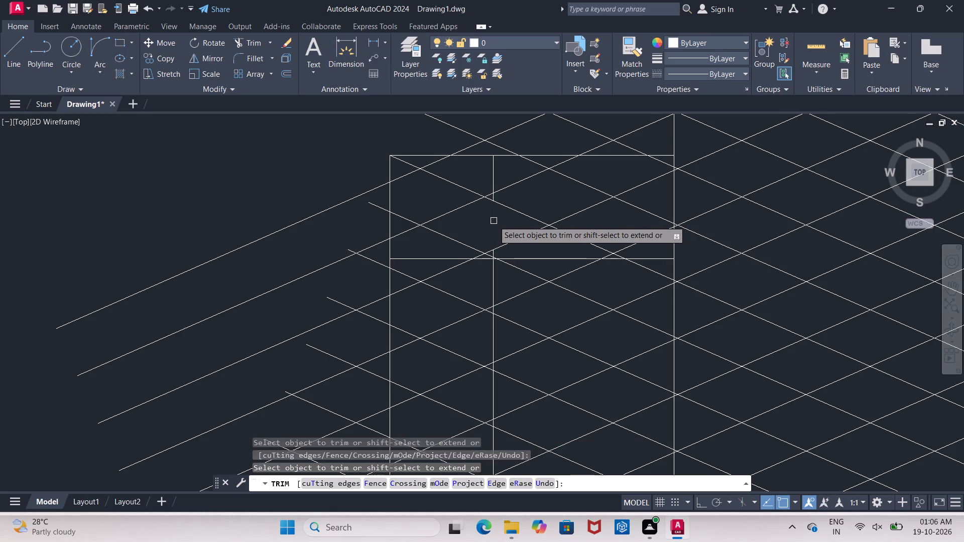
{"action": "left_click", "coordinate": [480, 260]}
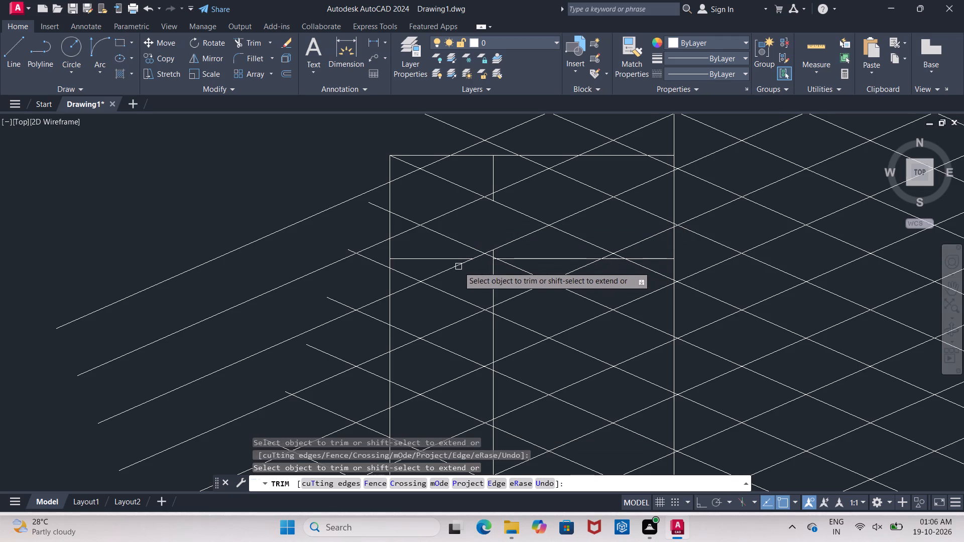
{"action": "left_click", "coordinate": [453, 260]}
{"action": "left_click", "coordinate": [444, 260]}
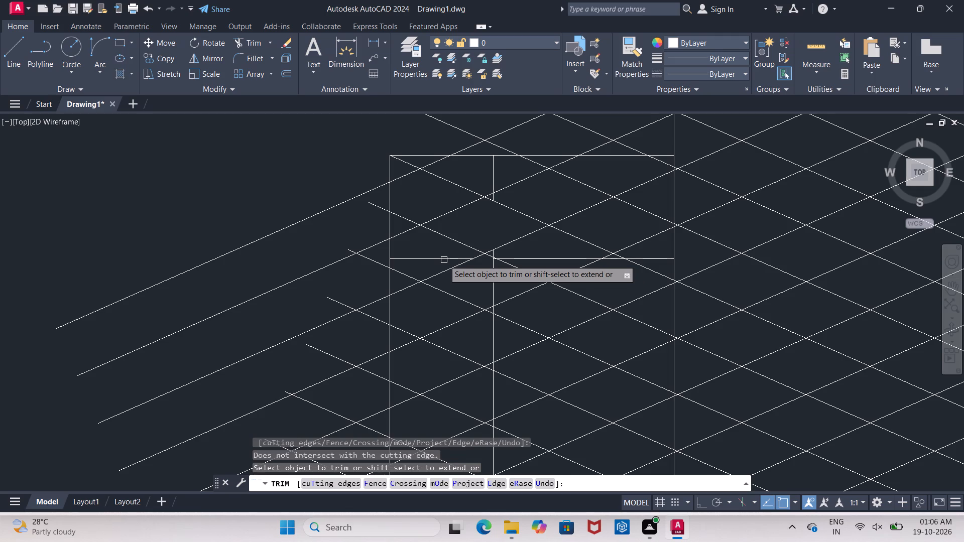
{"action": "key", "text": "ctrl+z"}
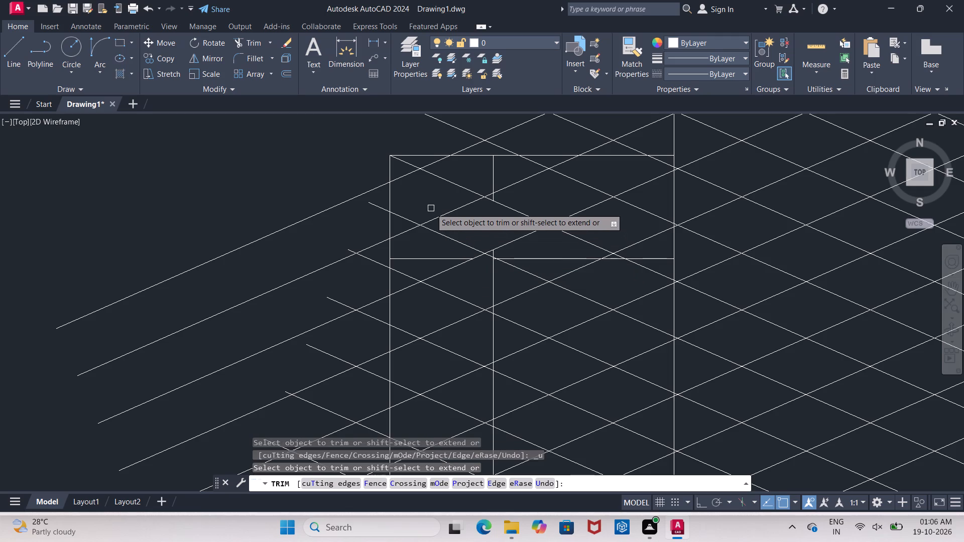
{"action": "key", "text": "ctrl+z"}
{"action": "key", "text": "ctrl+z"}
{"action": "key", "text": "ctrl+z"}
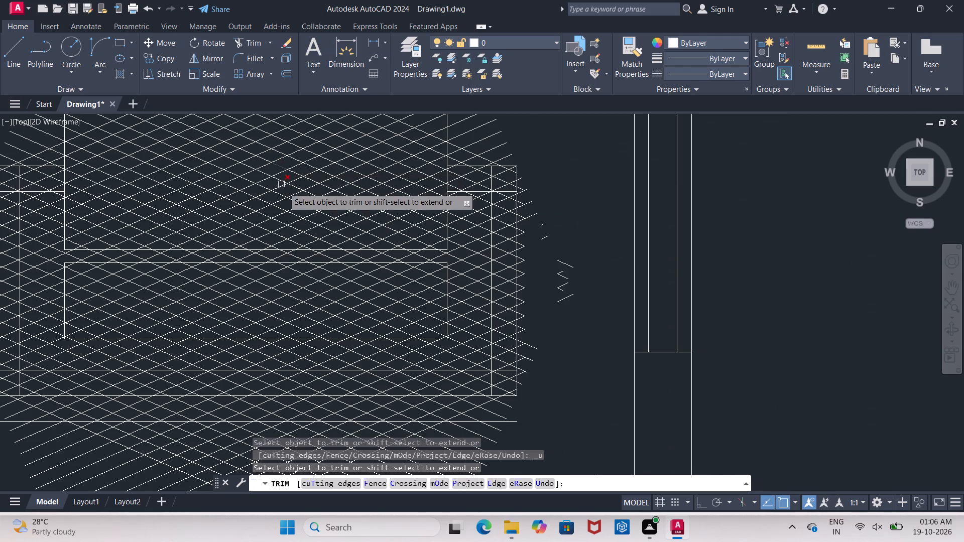
Trim the short vertical and horizontal segments at the inner line crossing in the outline's upper-left corner.
{"action": "scroll", "coordinate": [313, 219], "scroll_direction": "down", "scroll_amount": 2}
{"action": "scroll", "coordinate": [172, 203], "scroll_direction": "up", "scroll_amount": 5}
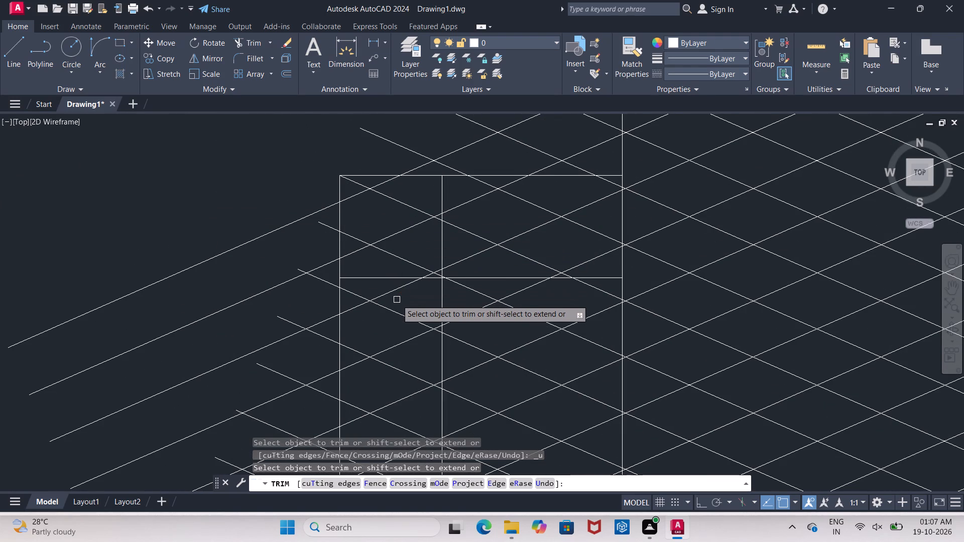
{"action": "scroll", "coordinate": [402, 286], "scroll_direction": "up", "scroll_amount": 2}
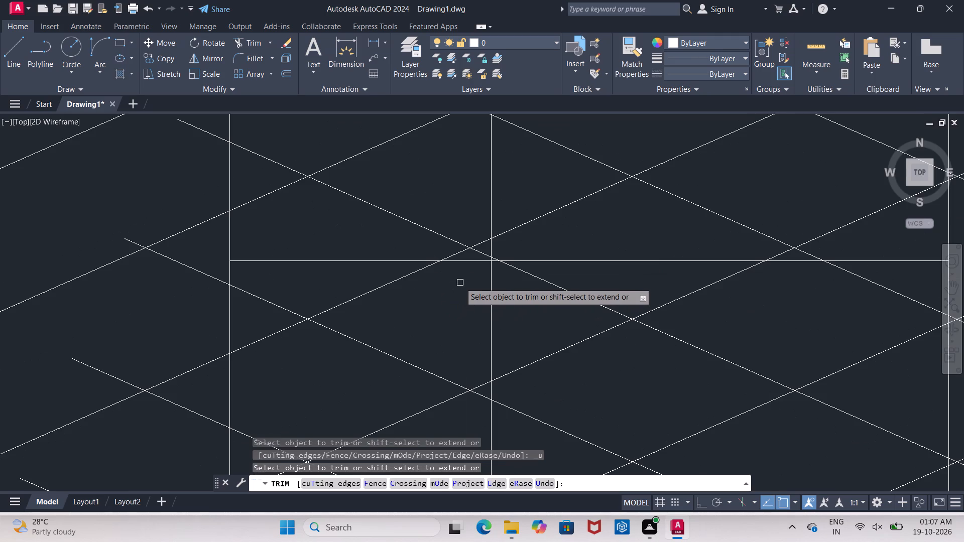
{"action": "scroll", "coordinate": [460, 283], "scroll_direction": "down", "scroll_amount": 3}
{"action": "scroll", "coordinate": [453, 302], "scroll_direction": "up", "scroll_amount": 2}
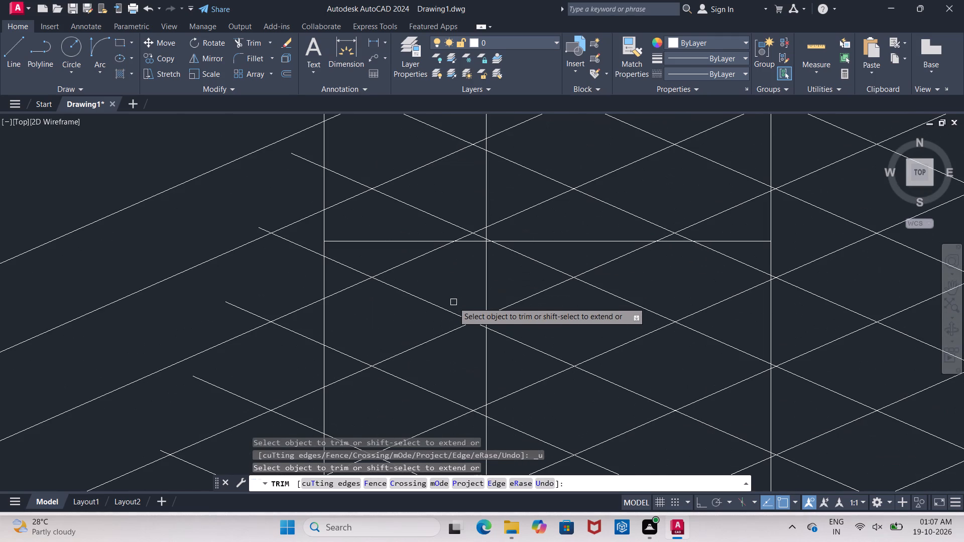
{"action": "scroll", "coordinate": [467, 284], "scroll_direction": "up", "scroll_amount": 1}
{"action": "scroll", "coordinate": [495, 222], "scroll_direction": "up", "scroll_amount": 4}
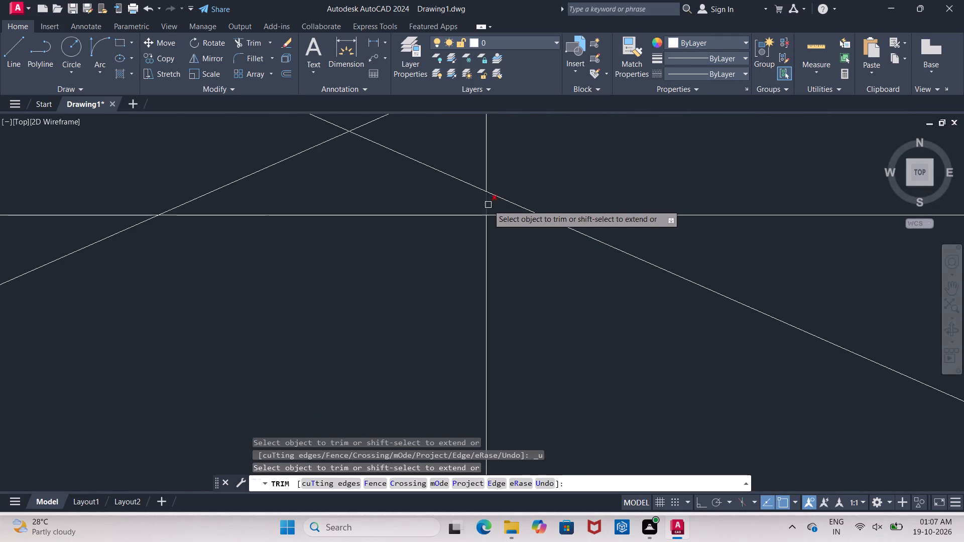
{"action": "left_click", "coordinate": [486, 210]}
{"action": "left_click", "coordinate": [488, 172]}
{"action": "left_click", "coordinate": [486, 173]}
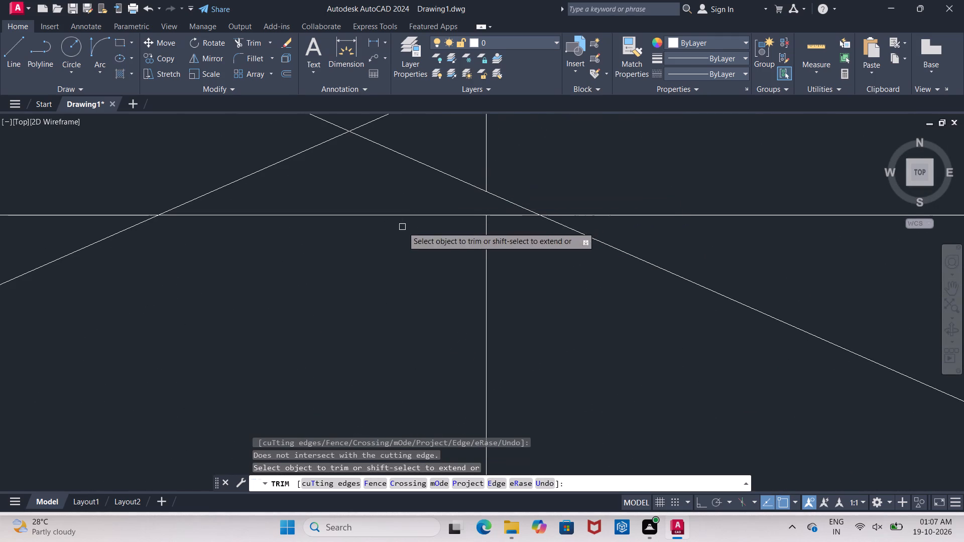
{"action": "left_click", "coordinate": [428, 216]}
Trim the diagonal lattice lines inside the upper-left corner rectangle, between its inner vertical line and the central panel.
{"action": "scroll", "coordinate": [429, 226], "scroll_direction": "down", "scroll_amount": 6}
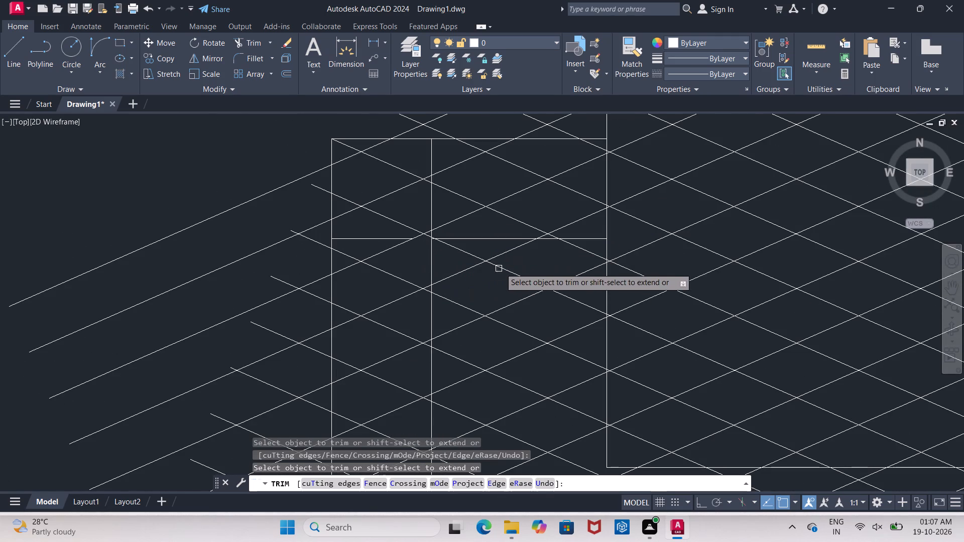
{"action": "middle_click_drag", "start_coordinate": [552, 259], "coordinate": [516, 285]}
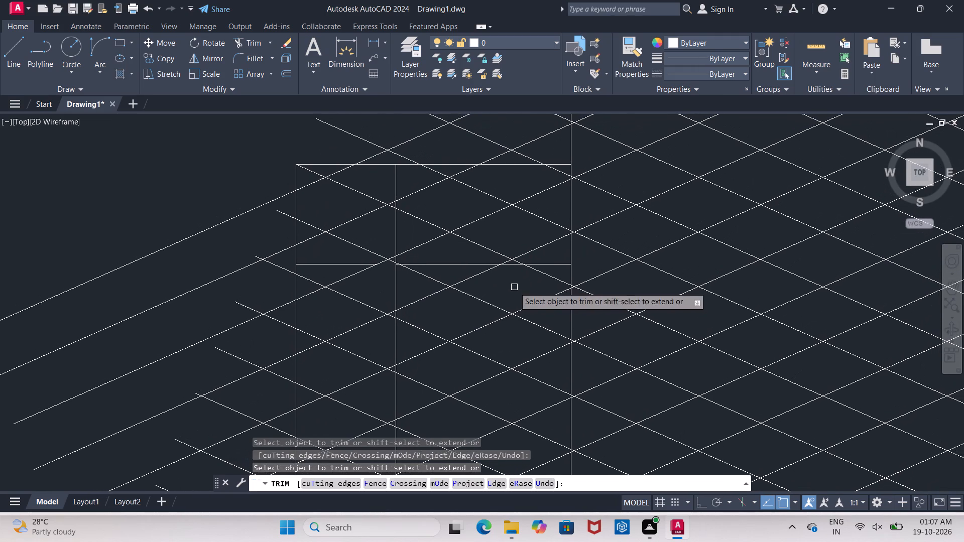
{"action": "left_click", "coordinate": [418, 180]}
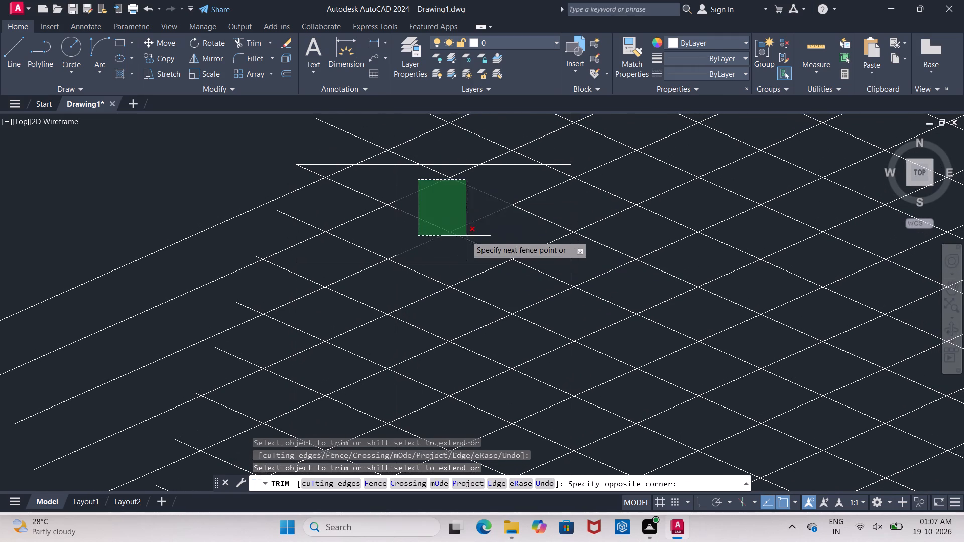
{"action": "left_click", "coordinate": [505, 247]}
{"action": "middle_click_drag", "start_coordinate": [511, 244], "coordinate": [500, 278]}
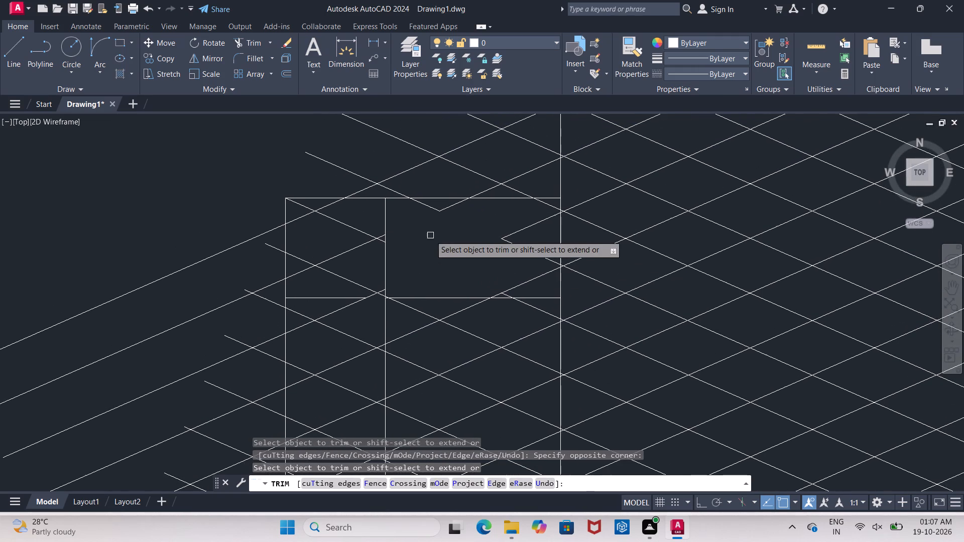
{"action": "left_click", "coordinate": [431, 207]}
{"action": "left_click", "coordinate": [453, 209]}
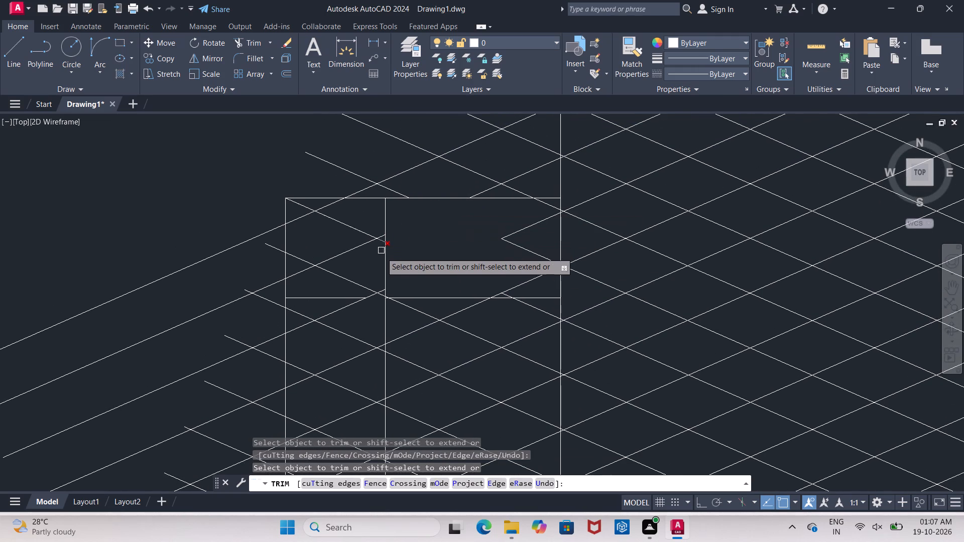
Trim the middle portion of the inner vertical line in the upper-left corner between the diagonal lattice lines.
{"action": "scroll", "coordinate": [383, 266], "scroll_direction": "up", "scroll_amount": 1}
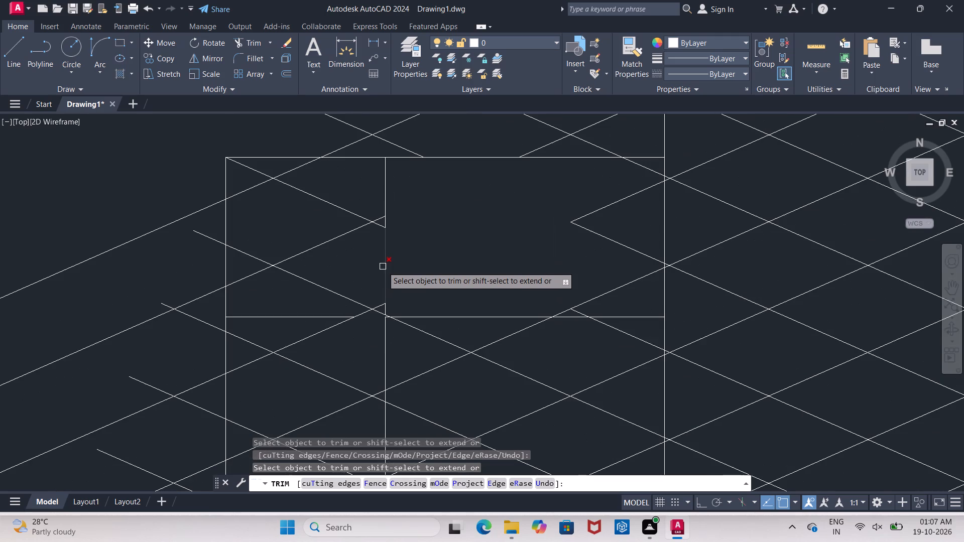
{"action": "left_click", "coordinate": [383, 267]}
{"action": "scroll", "coordinate": [385, 290], "scroll_direction": "up", "scroll_amount": 3}
{"action": "middle_click_drag", "start_coordinate": [385, 292], "coordinate": [394, 193]}
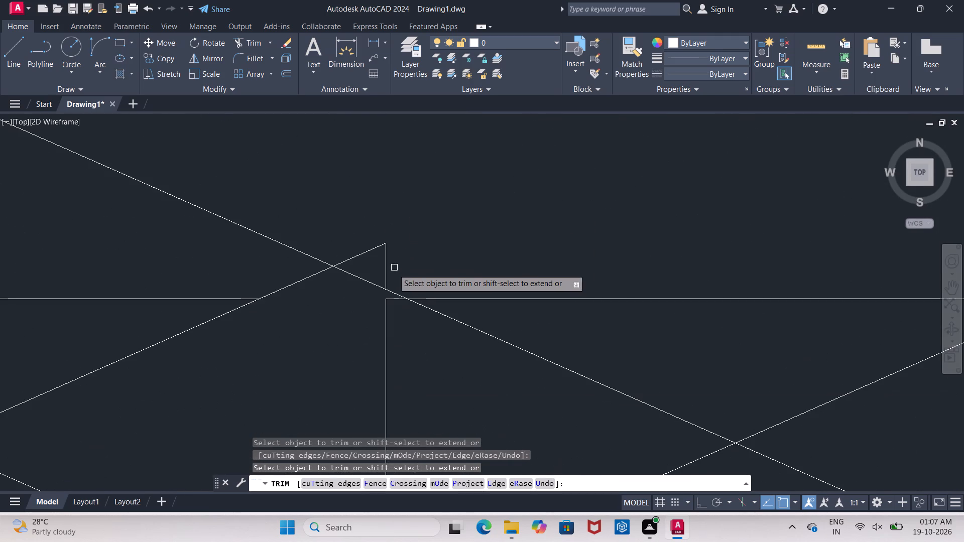
{"action": "left_click", "coordinate": [385, 274]}
Erase the leftover horizontal segment between the outer left edge and the inner vertical line near the upper-left corner.
{"action": "scroll", "coordinate": [363, 273], "scroll_direction": "down", "scroll_amount": 4}
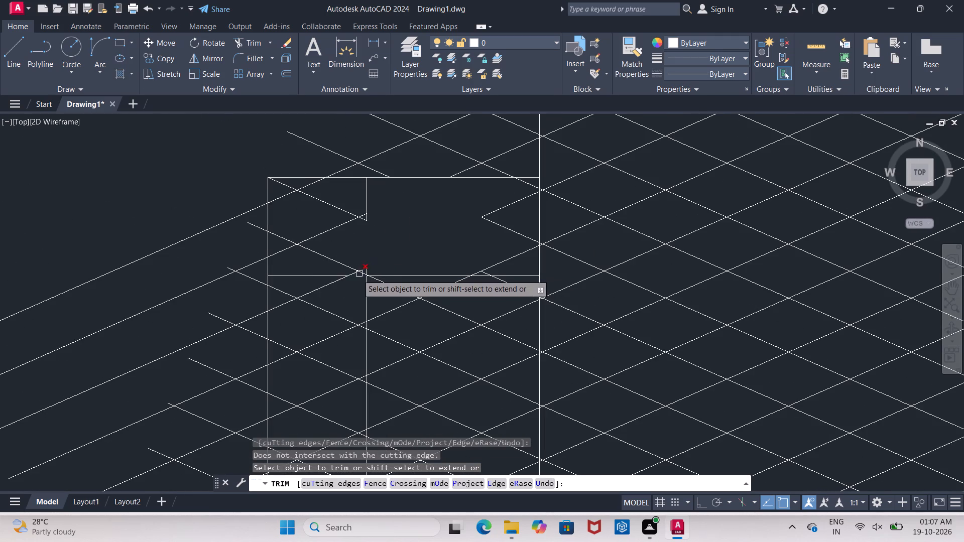
{"action": "middle_click_drag", "start_coordinate": [377, 256], "coordinate": [438, 173]}
{"action": "scroll", "coordinate": [438, 173], "scroll_direction": "down", "scroll_amount": 3}
{"action": "scroll", "coordinate": [440, 180], "scroll_direction": "up", "scroll_amount": 2}
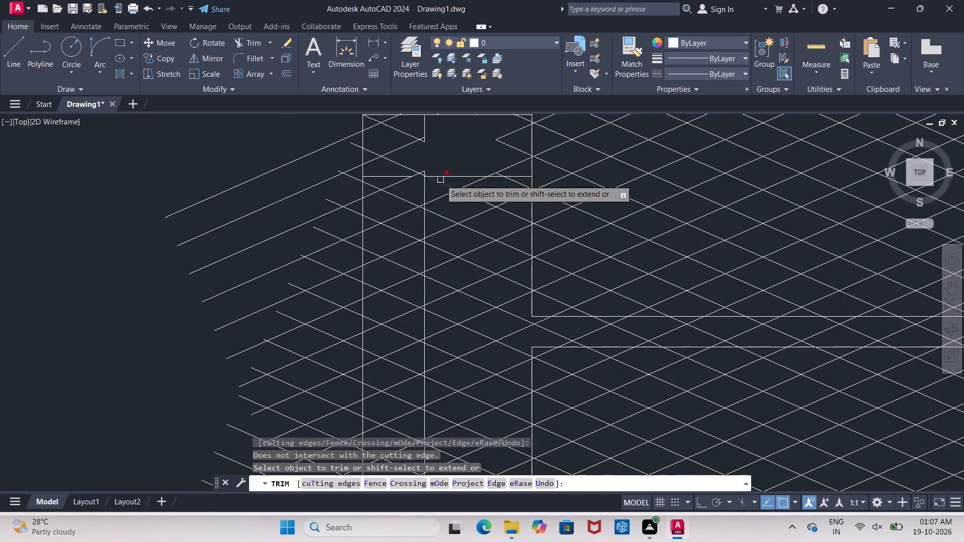
{"action": "scroll", "coordinate": [440, 180], "scroll_direction": "up", "scroll_amount": 2}
{"action": "scroll", "coordinate": [363, 174], "scroll_direction": "up", "scroll_amount": 2}
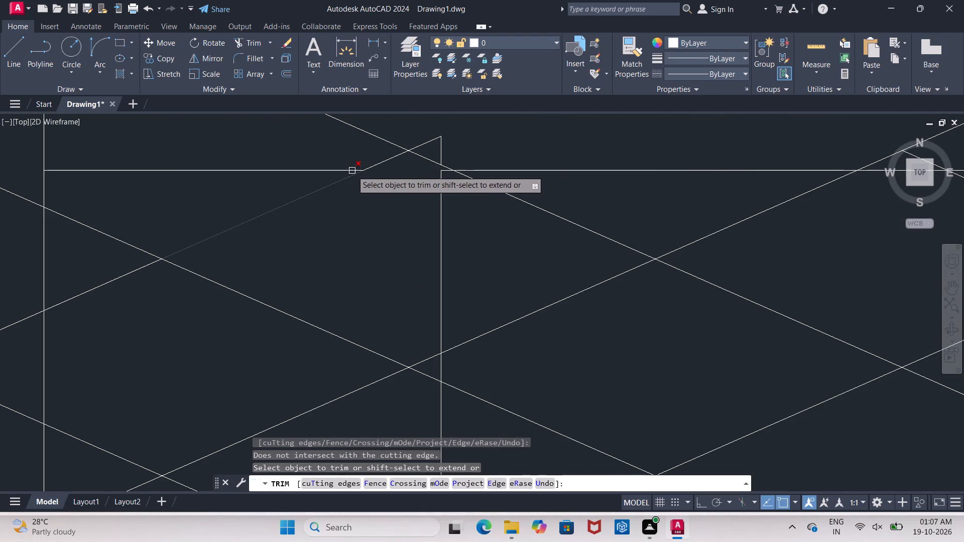
{"action": "left_click", "coordinate": [347, 170]}
{"action": "key", "text": "Escape"}
{"action": "left_click", "coordinate": [347, 170]}
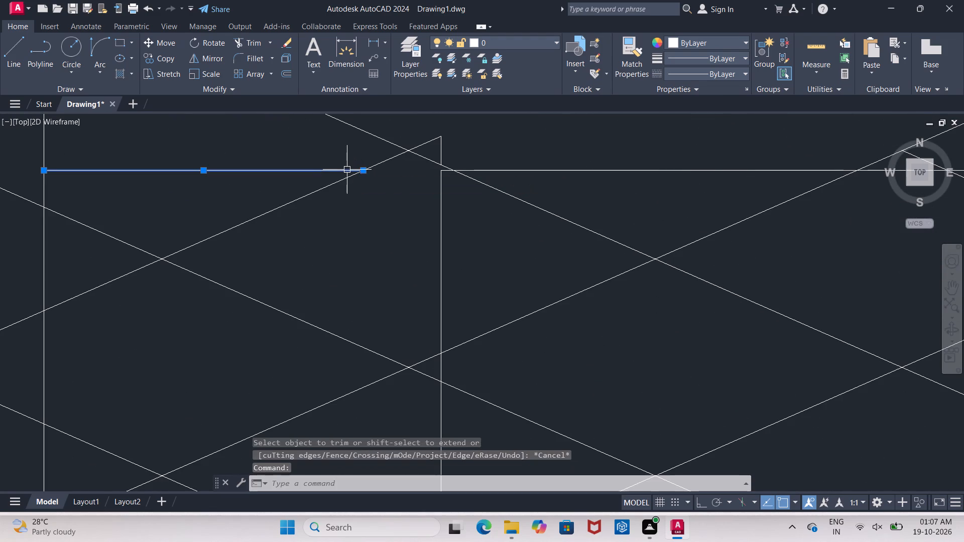
{"action": "key", "text": "Delete"}
Trim the diagonal lattice lines across the area below the outline's lowest horizontal line, using all objects as cutting edges.
{"action": "scroll", "coordinate": [347, 170], "scroll_direction": "down", "scroll_amount": 6}
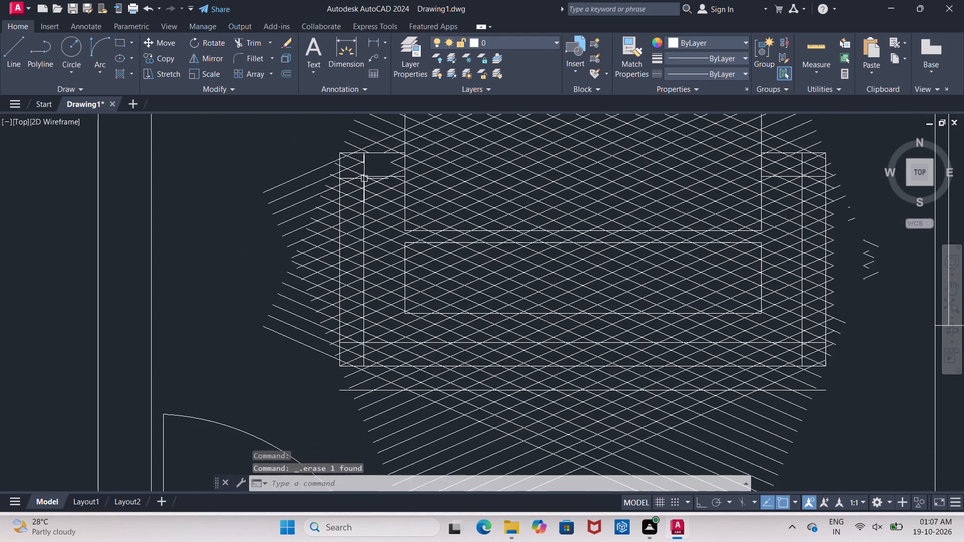
{"action": "scroll", "coordinate": [372, 166], "scroll_direction": "up", "scroll_amount": 1}
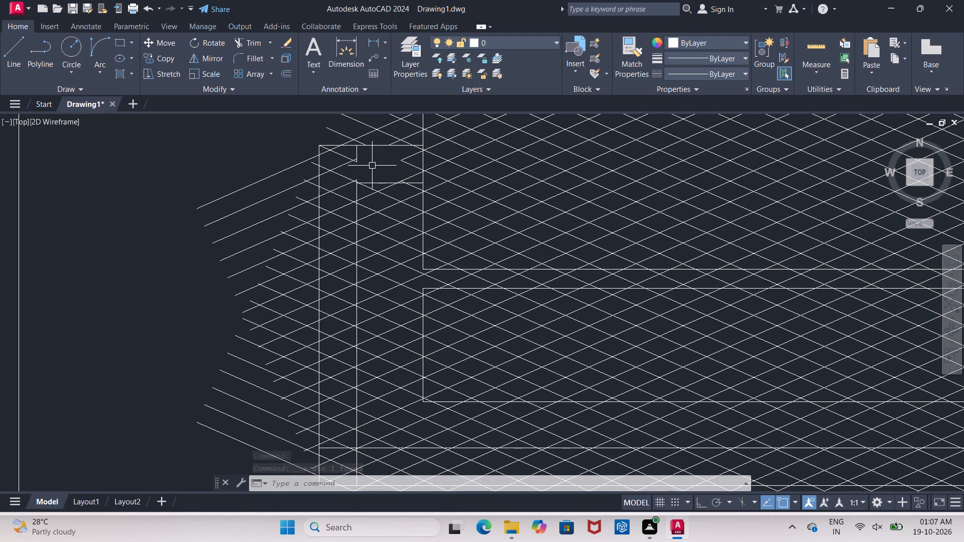
{"action": "type", "text": "TR"}
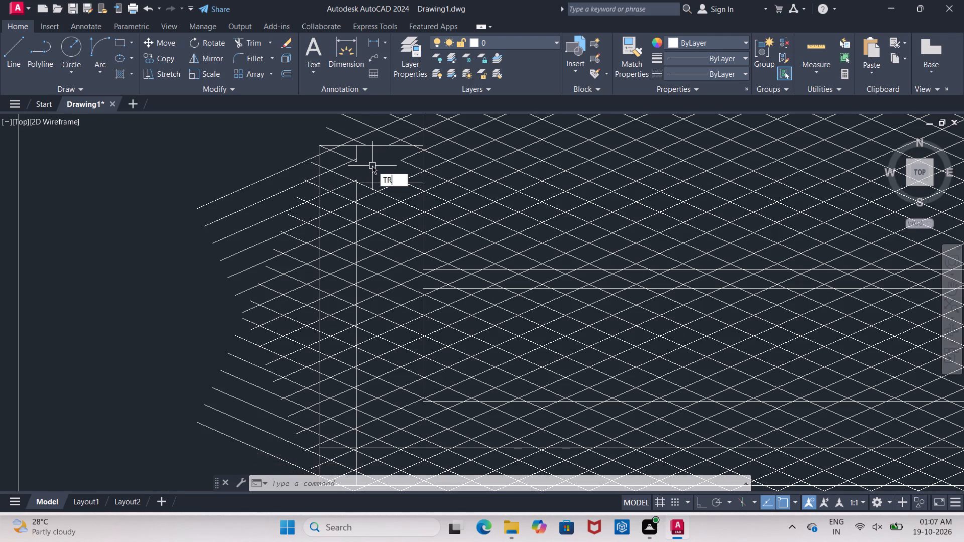
{"action": "key", "text": "Return"}
{"action": "key", "text": "Return"}
{"action": "scroll", "coordinate": [371, 201], "scroll_direction": "down", "scroll_amount": 2}
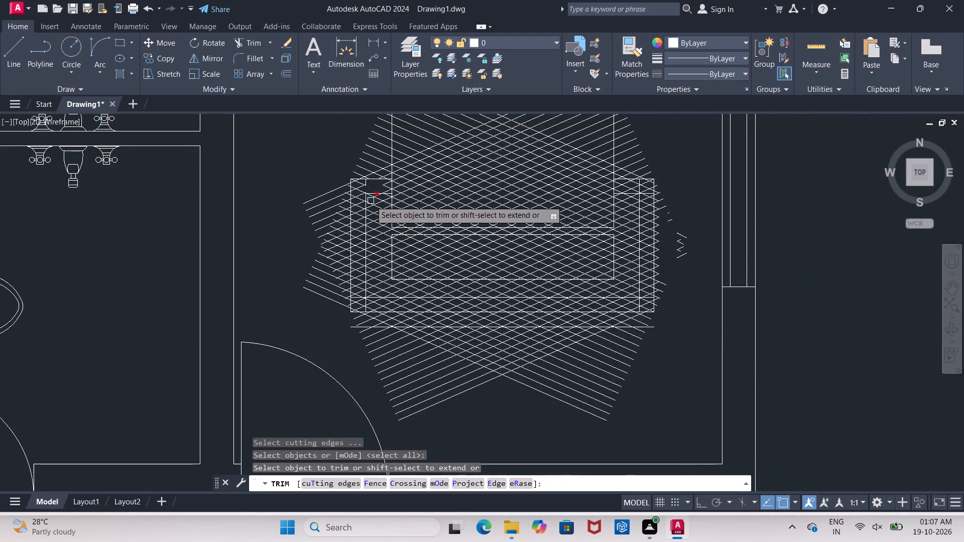
{"action": "middle_click_drag", "start_coordinate": [371, 201], "coordinate": [375, 152]}
{"action": "left_click_drag", "start_coordinate": [330, 290], "coordinate": [337, 290]}
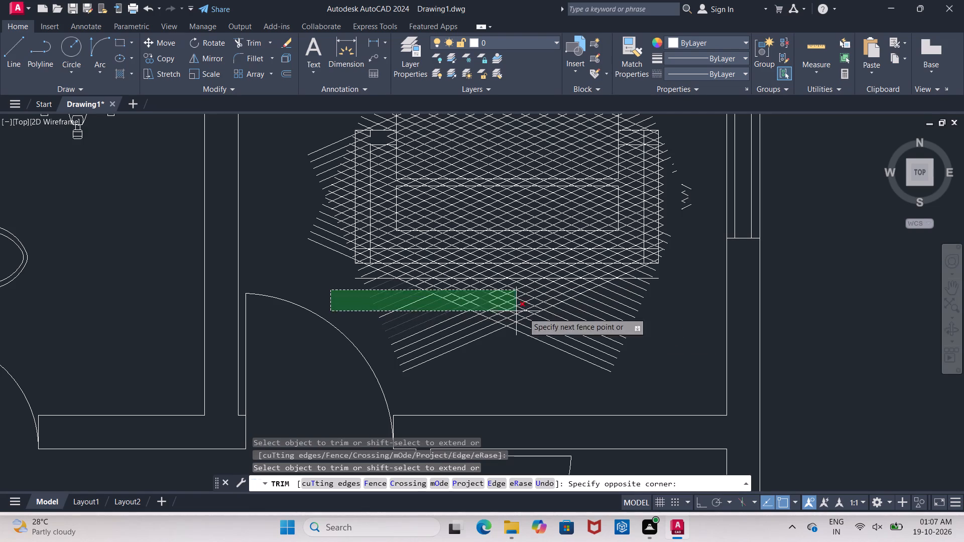
{"action": "left_click", "coordinate": [659, 347]}
Trim the detached diagonal lines below the outline further with three crossing selections.
{"action": "scroll", "coordinate": [558, 332], "scroll_direction": "up", "scroll_amount": 2}
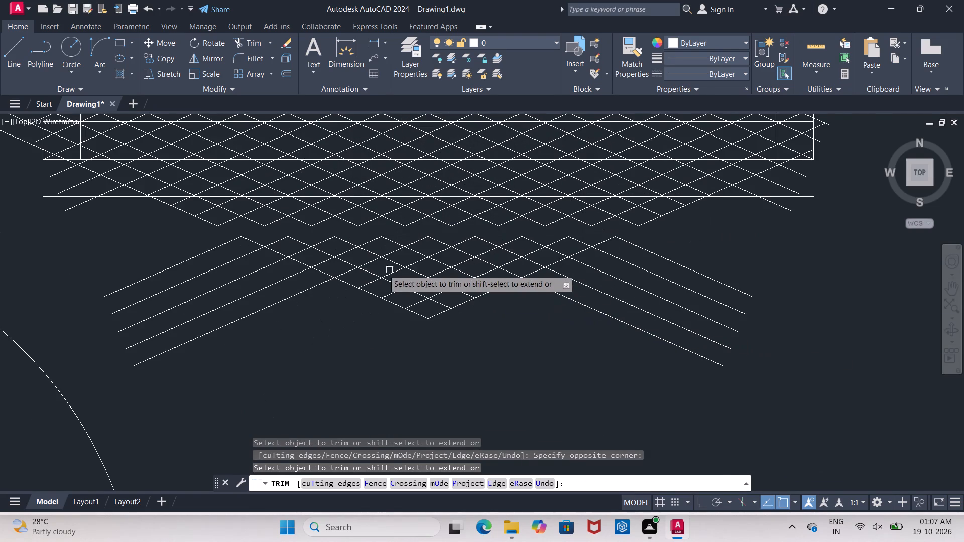
{"action": "left_click", "coordinate": [224, 229]}
{"action": "left_click", "coordinate": [700, 354]}
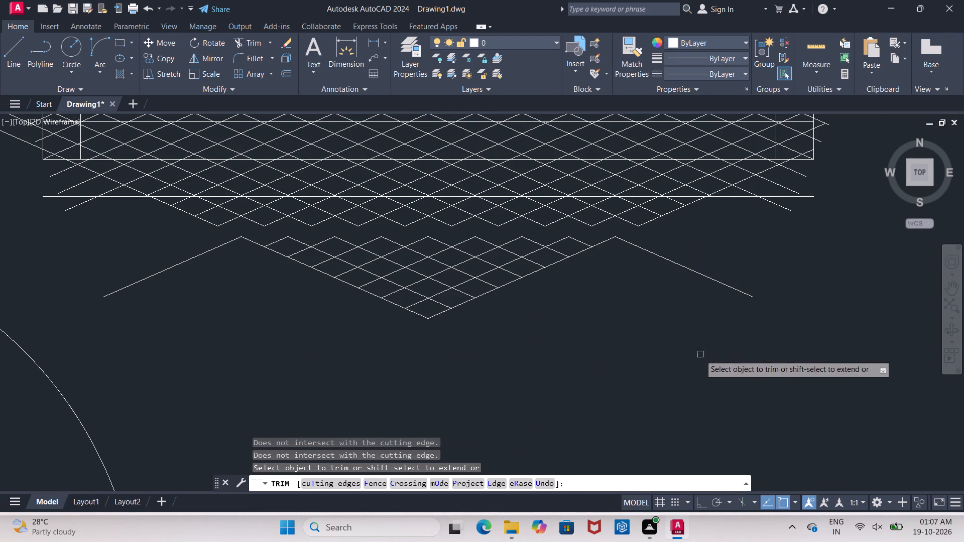
{"action": "left_click", "coordinate": [112, 241]}
{"action": "left_click", "coordinate": [706, 320]}
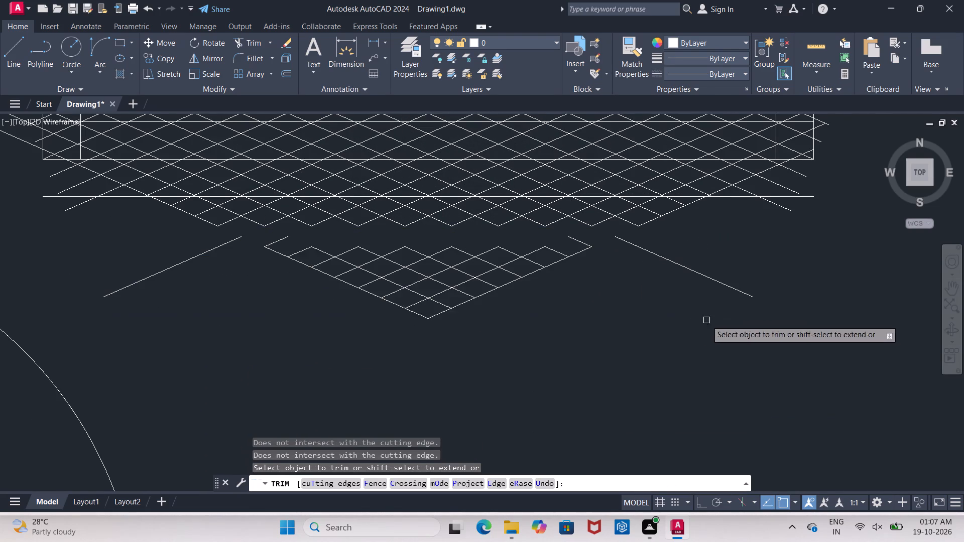
{"action": "left_click_drag", "start_coordinate": [58, 252], "coordinate": [107, 254]}
{"action": "left_click", "coordinate": [663, 339]}
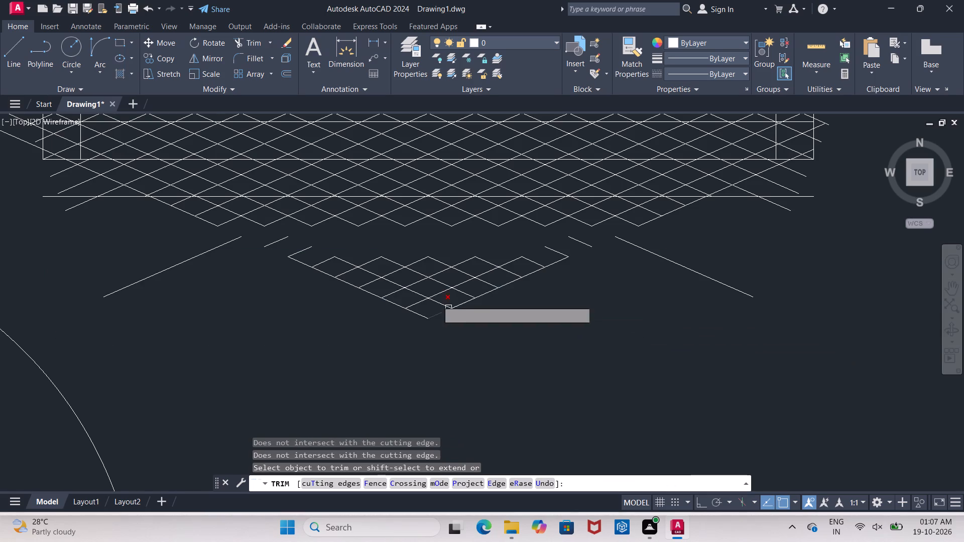
{"action": "key", "text": "Escape"}
Erase all the leftover detached diagonal pieces below the lattice.
{"action": "left_click_drag", "start_coordinate": [53, 224], "coordinate": [85, 226]}
{"action": "left_click", "coordinate": [760, 341]}
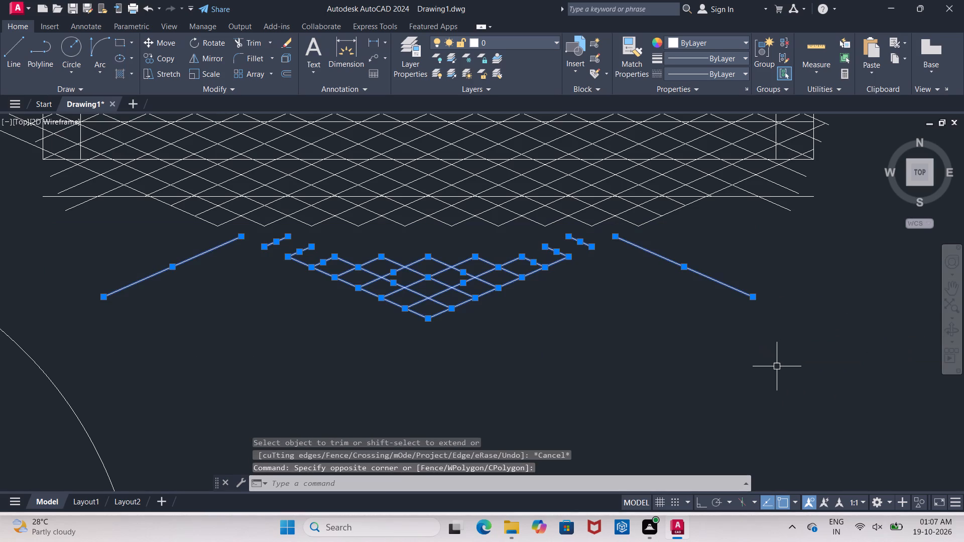
{"action": "key", "text": "Delete"}
{"action": "middle_click_drag", "start_coordinate": [645, 283], "coordinate": [674, 402]}
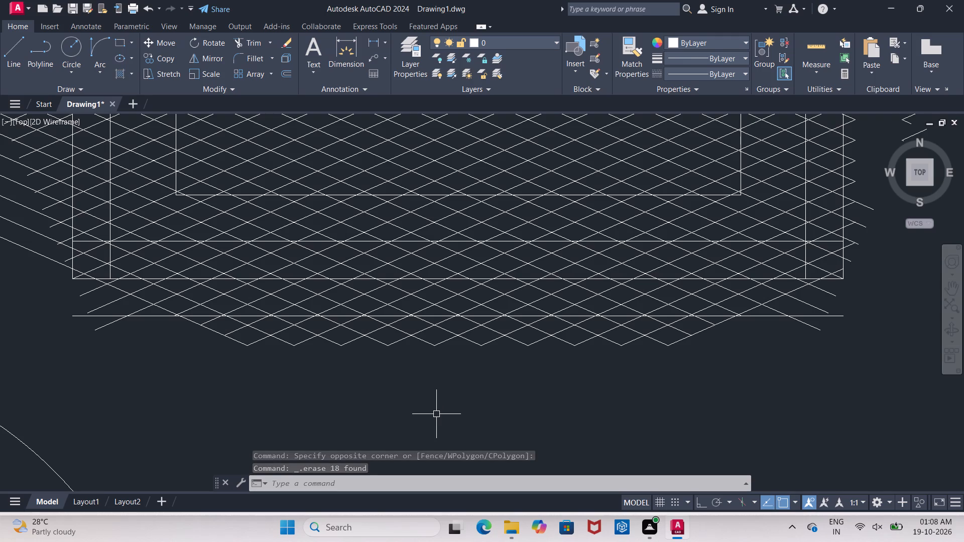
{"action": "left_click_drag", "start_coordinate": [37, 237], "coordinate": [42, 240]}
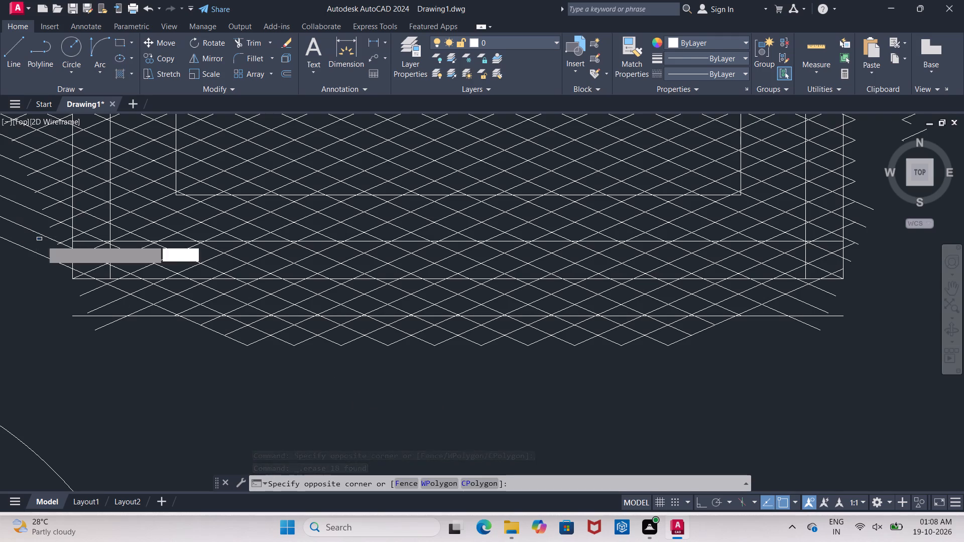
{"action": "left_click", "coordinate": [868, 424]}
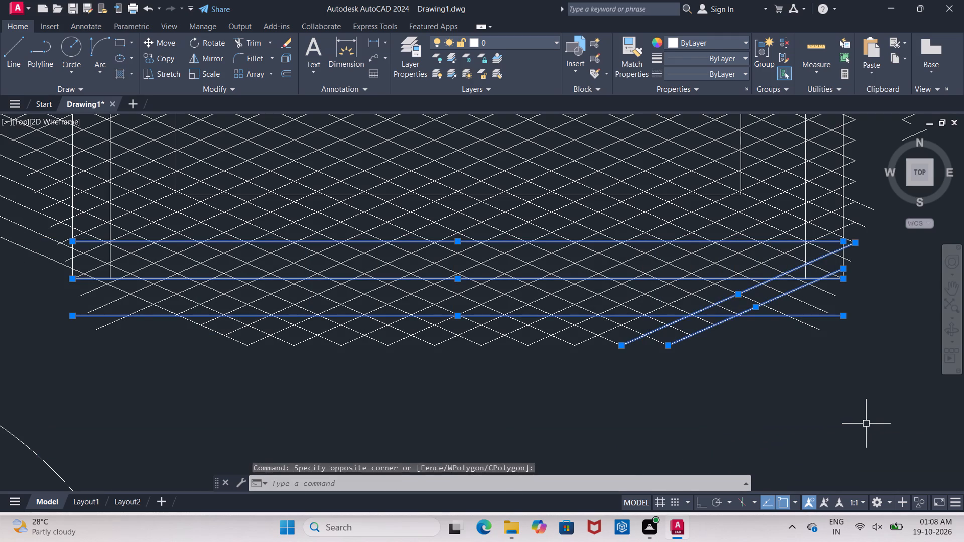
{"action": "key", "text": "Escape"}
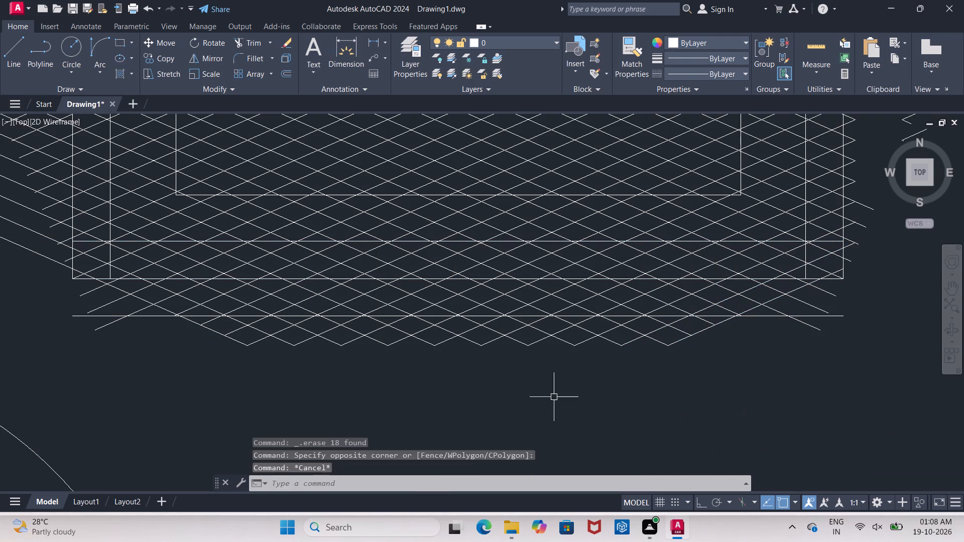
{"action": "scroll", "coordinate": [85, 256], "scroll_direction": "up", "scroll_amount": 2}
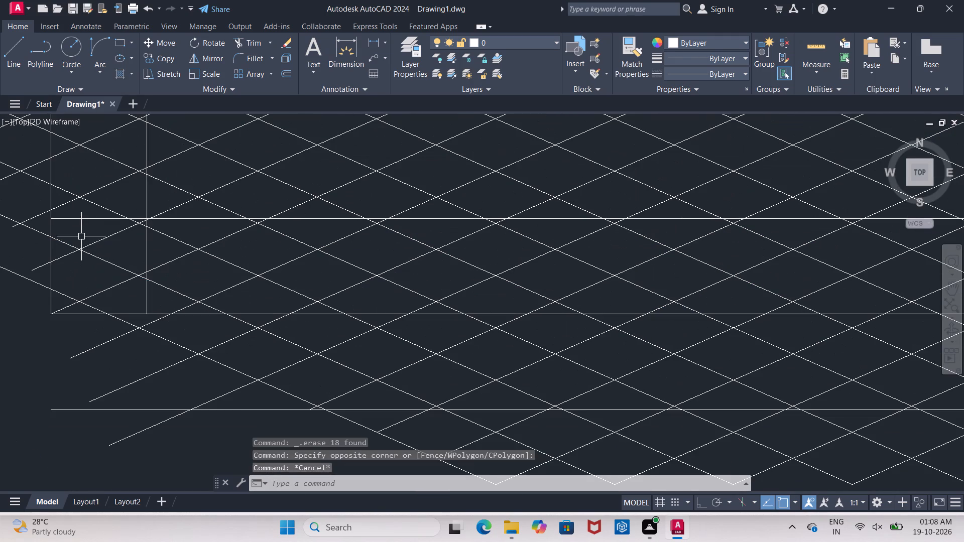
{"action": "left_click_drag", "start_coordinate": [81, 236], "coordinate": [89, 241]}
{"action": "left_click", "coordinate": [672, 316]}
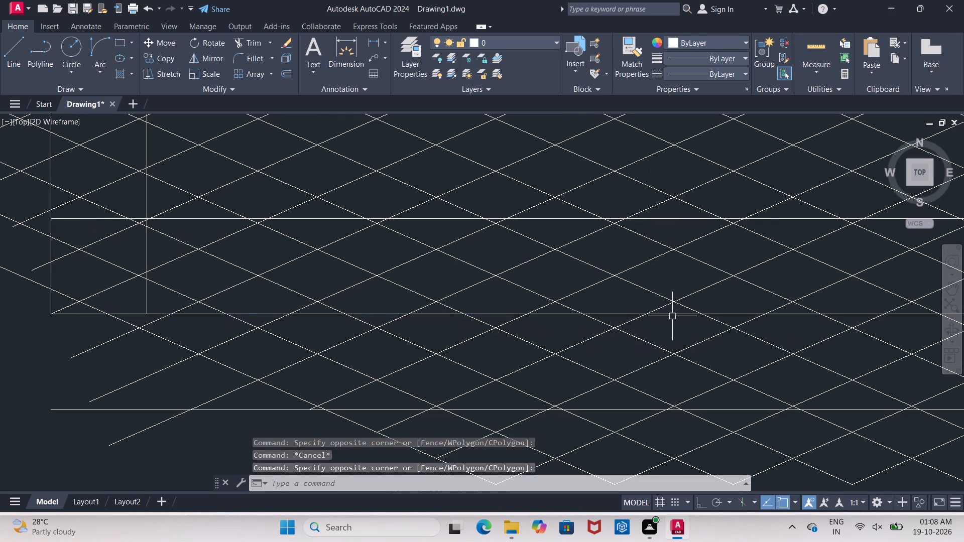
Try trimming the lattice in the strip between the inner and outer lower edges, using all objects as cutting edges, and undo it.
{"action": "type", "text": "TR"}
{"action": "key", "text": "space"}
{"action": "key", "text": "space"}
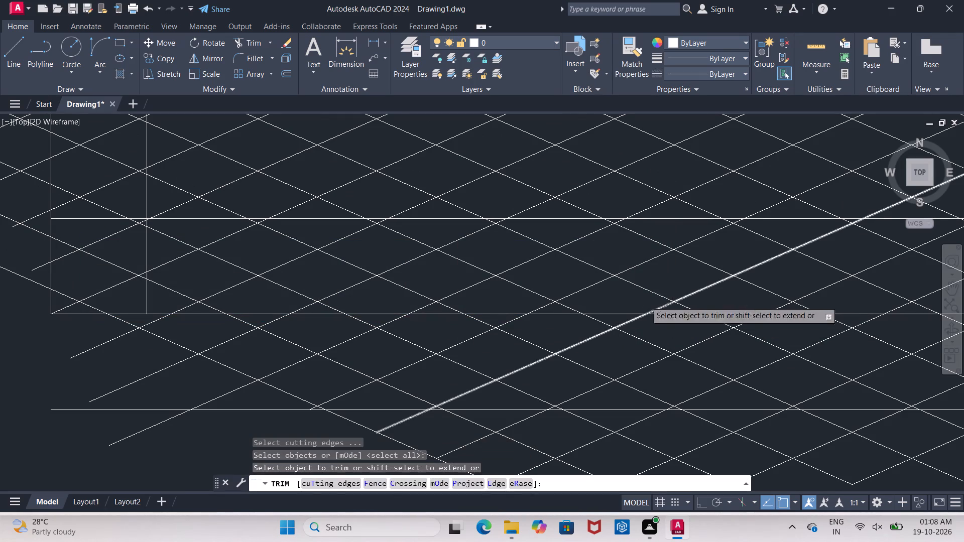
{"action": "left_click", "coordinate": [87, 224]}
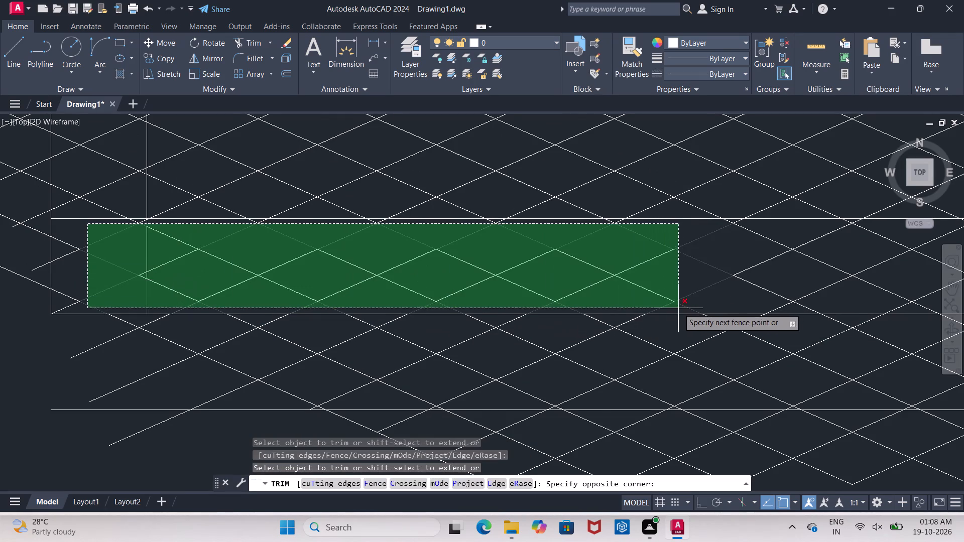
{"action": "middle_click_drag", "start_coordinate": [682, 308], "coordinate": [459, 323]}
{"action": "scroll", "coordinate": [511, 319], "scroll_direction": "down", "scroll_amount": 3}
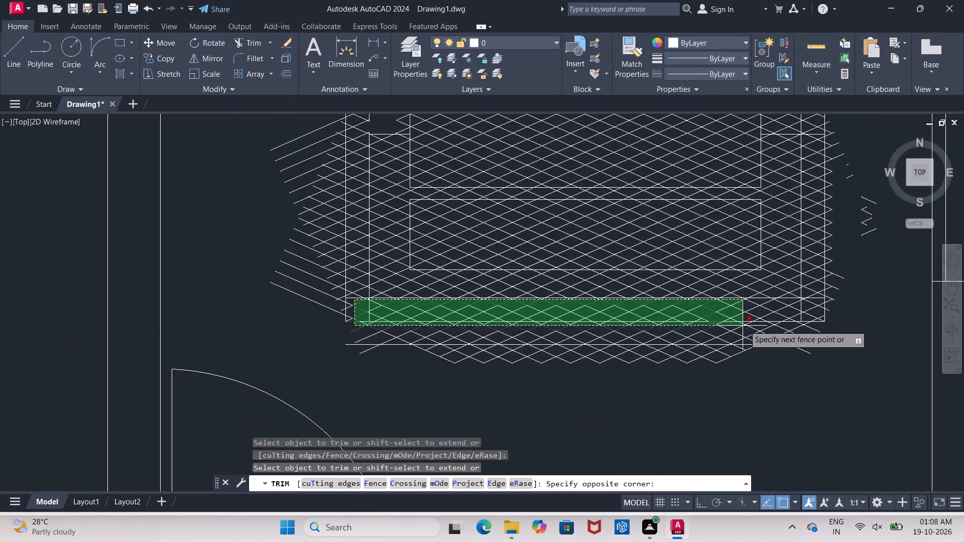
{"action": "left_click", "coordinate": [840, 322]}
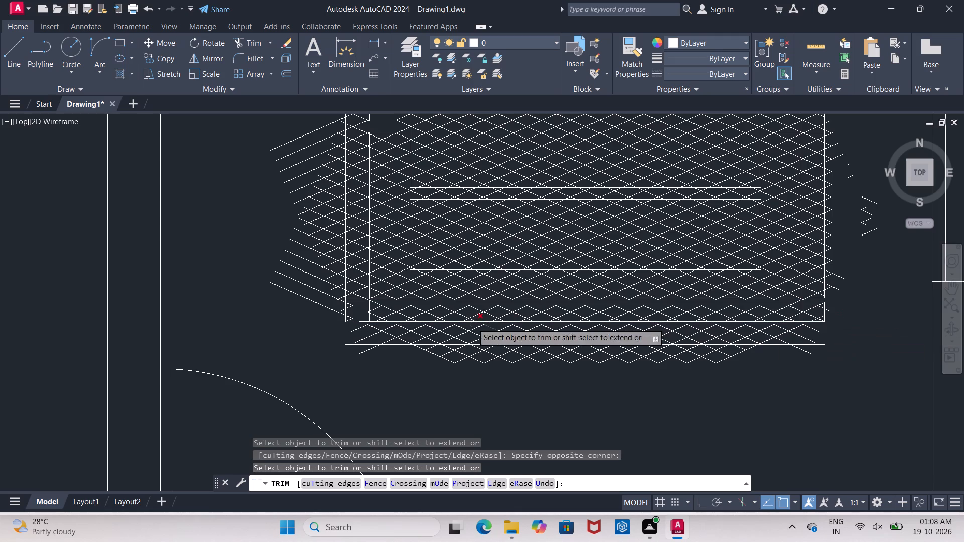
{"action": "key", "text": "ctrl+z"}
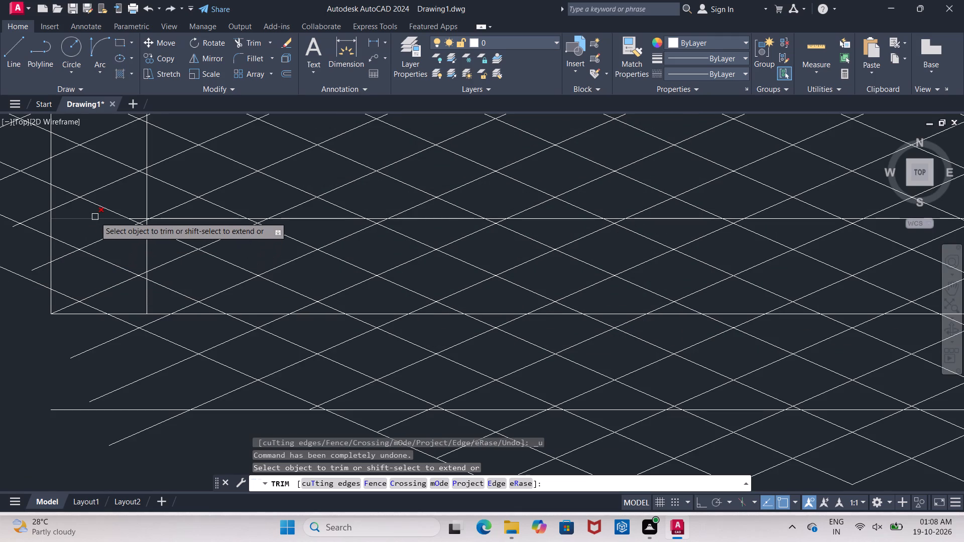
Trim the inner left vertical and inner lower horizontal lines where they extend past their crossing at the outline's lower-left corner.
{"action": "scroll", "coordinate": [116, 219], "scroll_direction": "up", "scroll_amount": 2}
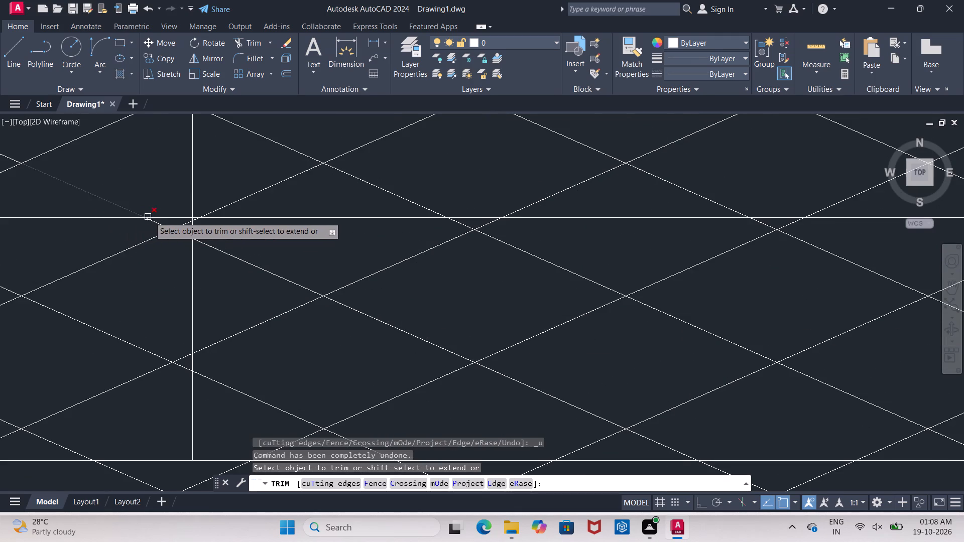
{"action": "left_click", "coordinate": [193, 278]}
{"action": "scroll", "coordinate": [193, 243], "scroll_direction": "up", "scroll_amount": 3}
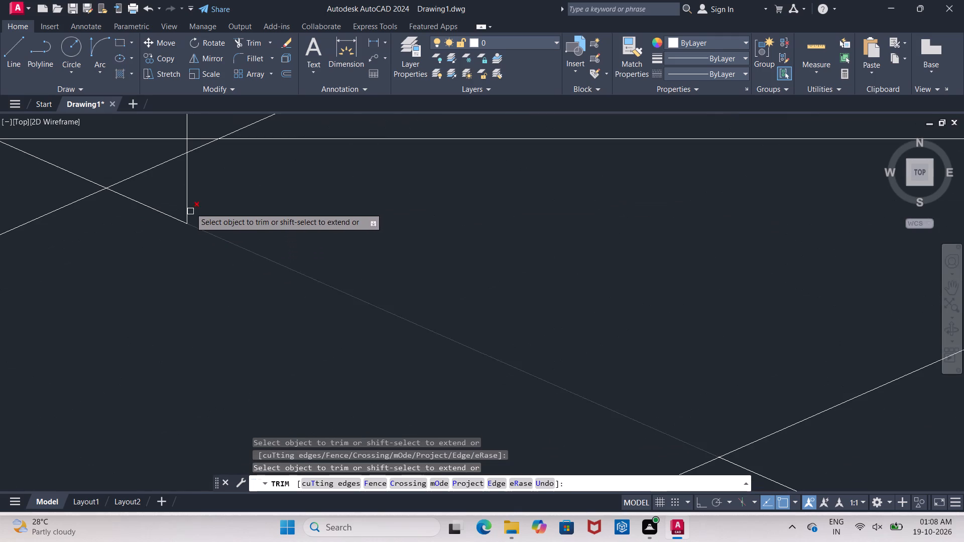
{"action": "left_click", "coordinate": [188, 192]}
{"action": "middle_click_drag", "start_coordinate": [191, 200], "coordinate": [209, 317]}
{"action": "scroll", "coordinate": [201, 259], "scroll_direction": "up", "scroll_amount": 2}
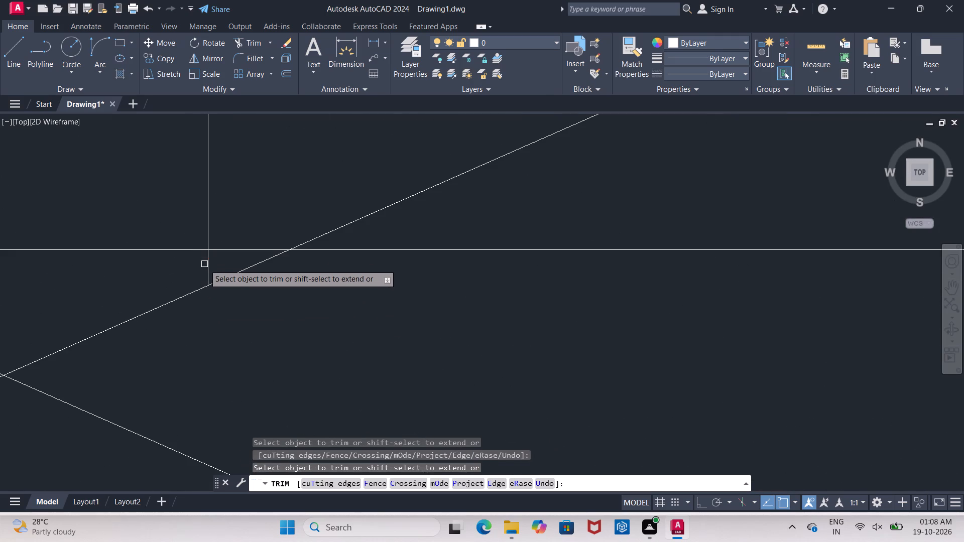
{"action": "left_click", "coordinate": [208, 269]}
{"action": "left_click", "coordinate": [164, 252]}
Trim the inner right vertical and inner lower horizontal segments just past their crossing at the outline's lower-right corner.
{"action": "scroll", "coordinate": [171, 251], "scroll_direction": "down", "scroll_amount": 3}
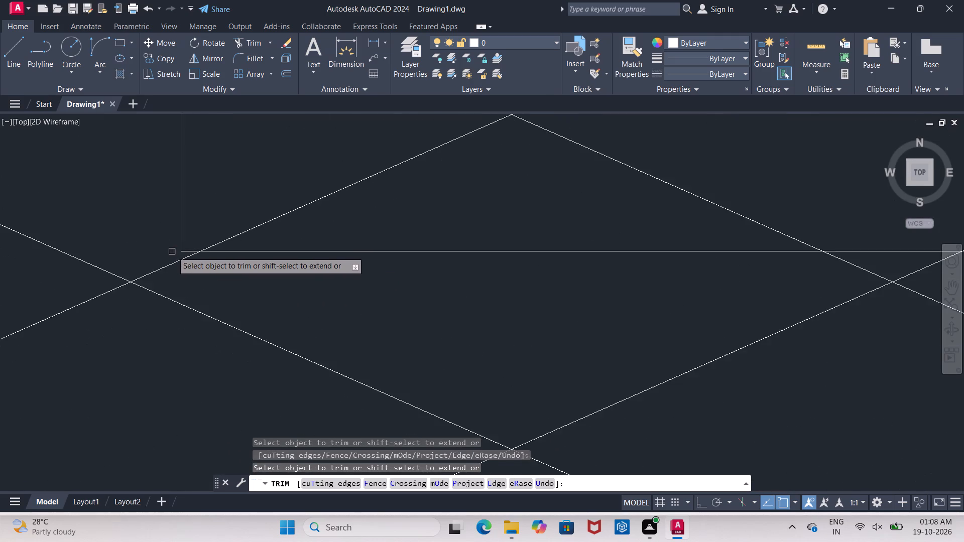
{"action": "scroll", "coordinate": [172, 252], "scroll_direction": "down", "scroll_amount": 3}
{"action": "scroll", "coordinate": [281, 323], "scroll_direction": "down", "scroll_amount": 4}
{"action": "middle_click_drag", "start_coordinate": [556, 340], "coordinate": [331, 324]}
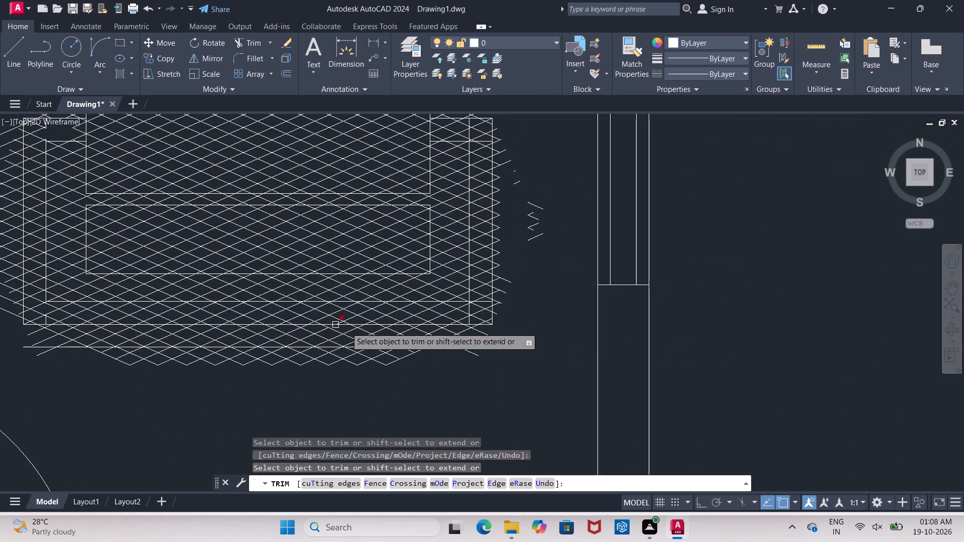
{"action": "scroll", "coordinate": [468, 312], "scroll_direction": "up", "scroll_amount": 3}
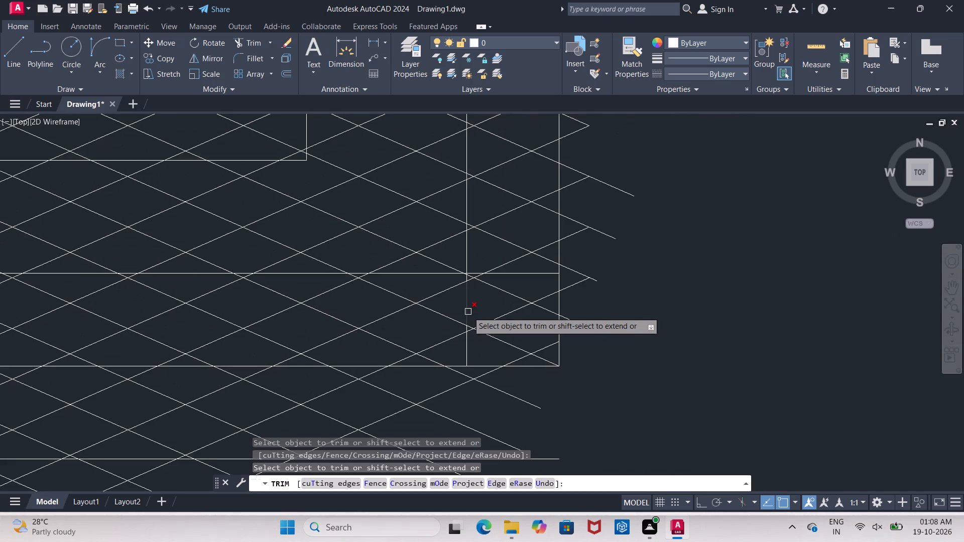
{"action": "scroll", "coordinate": [467, 308], "scroll_direction": "up", "scroll_amount": 2}
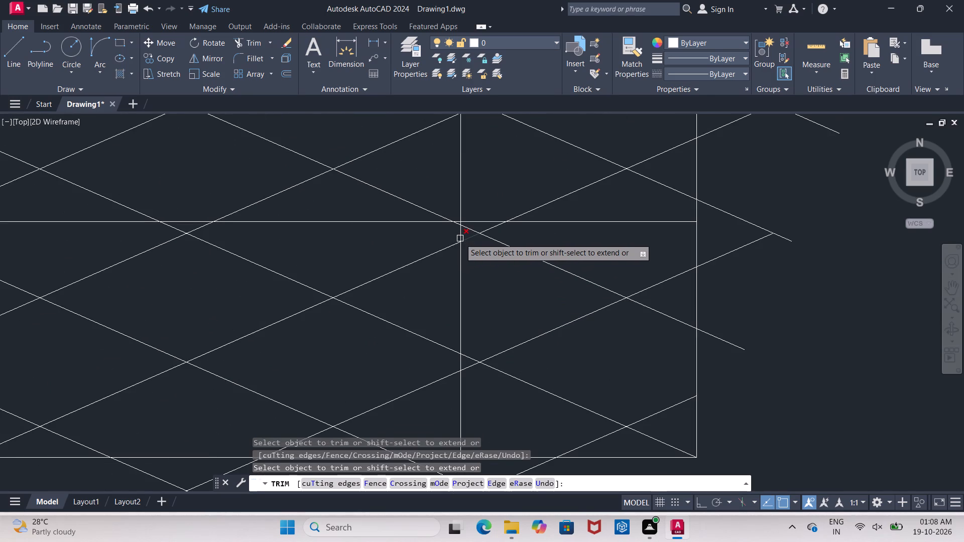
{"action": "scroll", "coordinate": [460, 229], "scroll_direction": "up", "scroll_amount": 3}
{"action": "left_click", "coordinate": [453, 207]}
{"action": "left_click", "coordinate": [462, 203]}
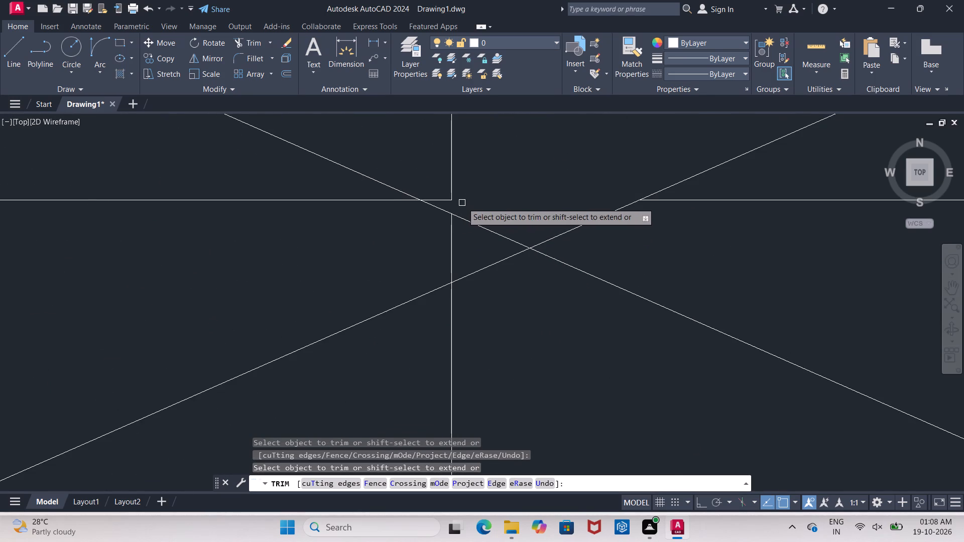
{"action": "scroll", "coordinate": [463, 203], "scroll_direction": "down", "scroll_amount": 4}
{"action": "scroll", "coordinate": [482, 240], "scroll_direction": "down", "scroll_amount": 3}
{"action": "scroll", "coordinate": [407, 294], "scroll_direction": "down", "scroll_amount": 1}
{"action": "middle_click_drag", "start_coordinate": [407, 294], "coordinate": [453, 294]}
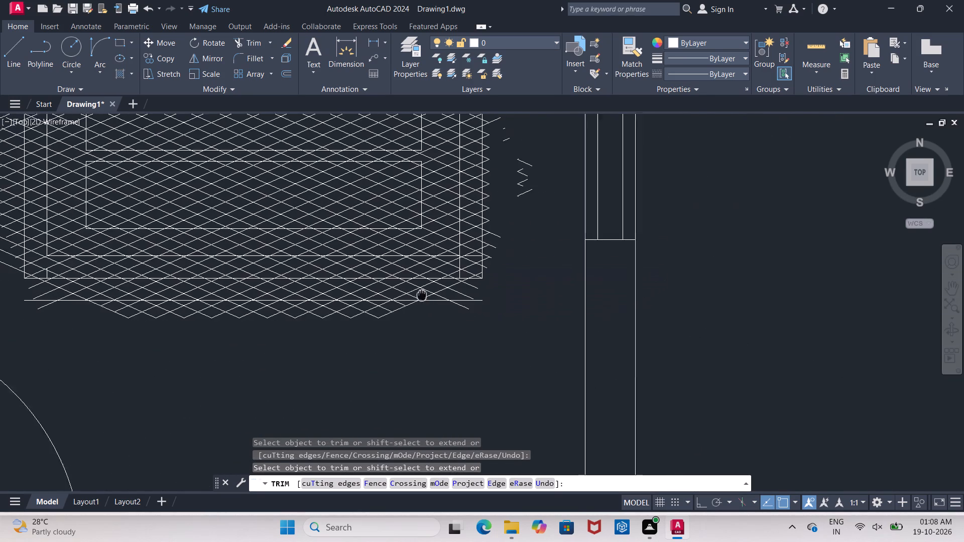
{"action": "middle_click_drag", "start_coordinate": [453, 294], "coordinate": [654, 289]}
{"action": "scroll", "coordinate": [675, 256], "scroll_direction": "up", "scroll_amount": 3}
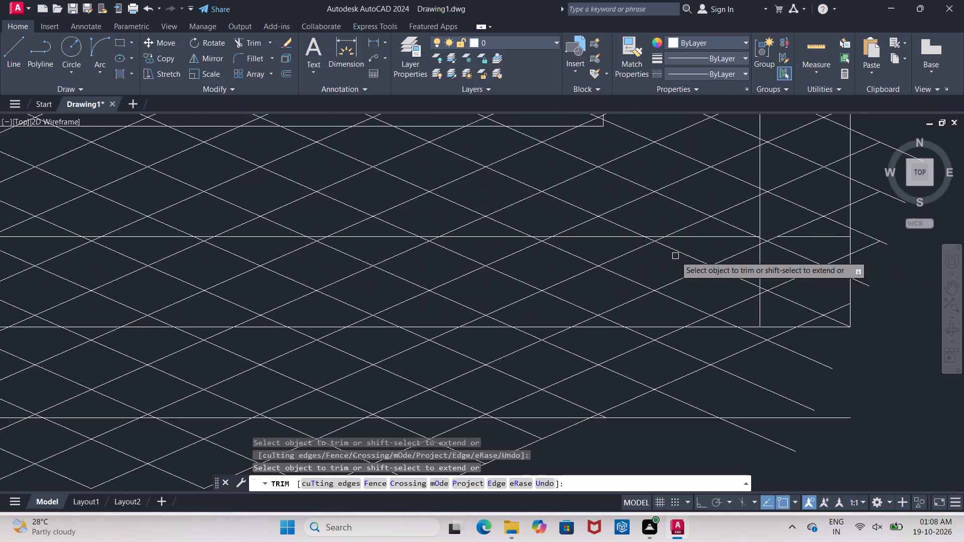
{"action": "middle_click_drag", "start_coordinate": [778, 258], "coordinate": [627, 313]}
{"action": "scroll", "coordinate": [627, 300], "scroll_direction": "up", "scroll_amount": 4}
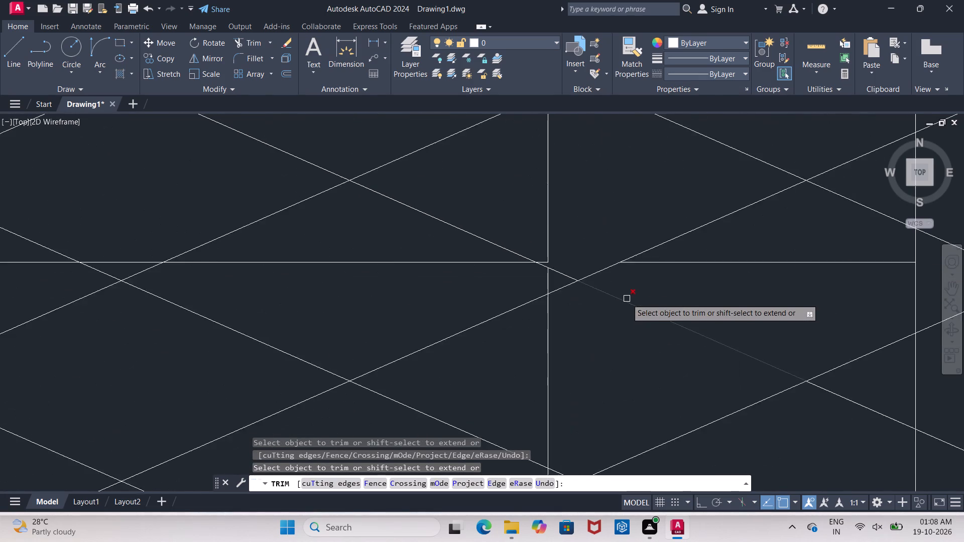
{"action": "scroll", "coordinate": [627, 299], "scroll_direction": "up", "scroll_amount": 1}
{"action": "left_click", "coordinate": [423, 256]}
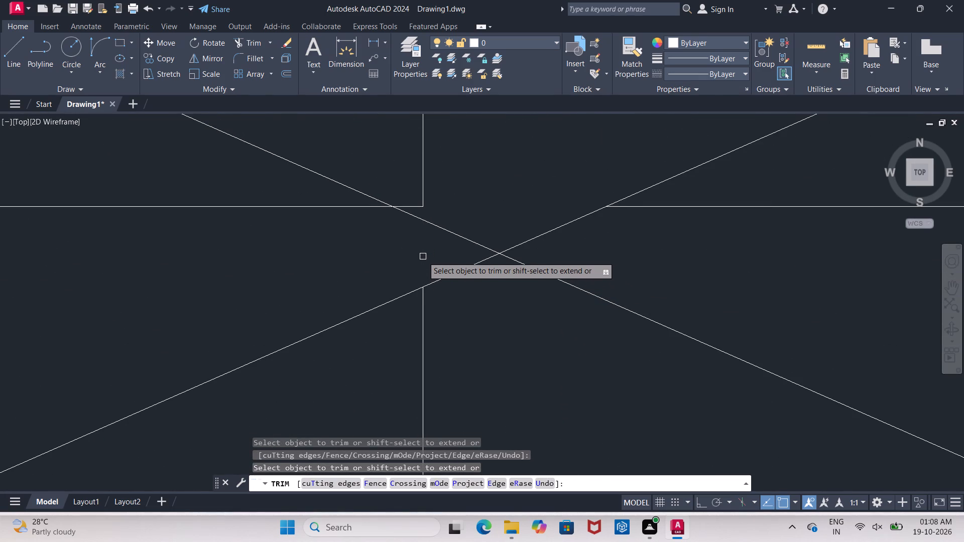
{"action": "left_click", "coordinate": [425, 225]}
Trim the remaining piece of the inner left vertical line below the inner horizontal line at the lower-left corner.
{"action": "scroll", "coordinate": [427, 227], "scroll_direction": "down", "scroll_amount": 7}
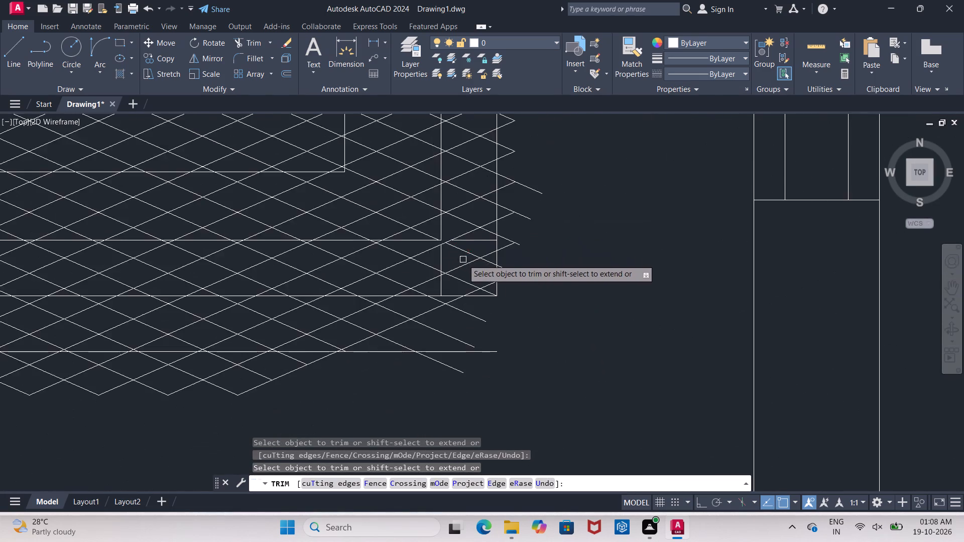
{"action": "scroll", "coordinate": [463, 260], "scroll_direction": "down", "scroll_amount": 2}
{"action": "scroll", "coordinate": [191, 272], "scroll_direction": "up", "scroll_amount": 3}
{"action": "scroll", "coordinate": [226, 221], "scroll_direction": "up", "scroll_amount": 2}
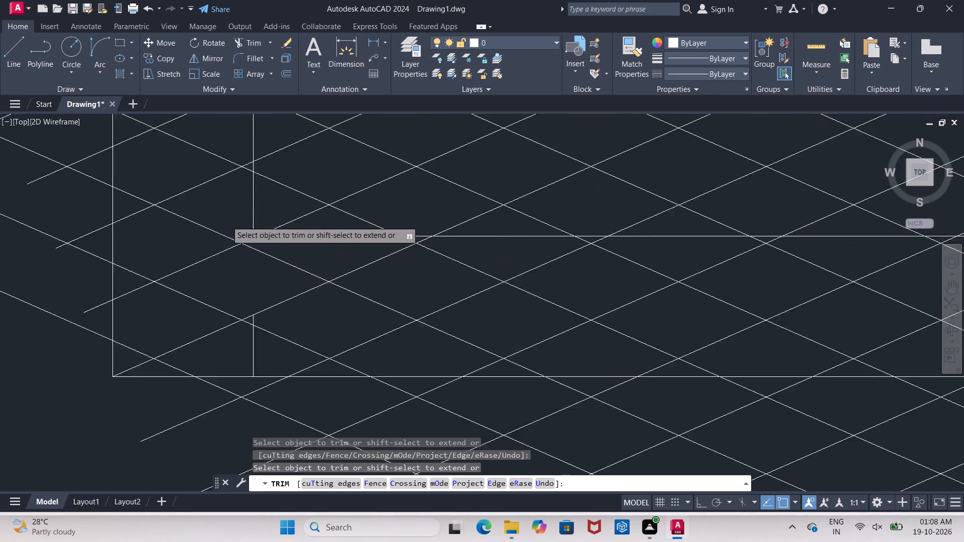
{"action": "scroll", "coordinate": [226, 221], "scroll_direction": "up", "scroll_amount": 3}
{"action": "left_click", "coordinate": [325, 297]}
{"action": "scroll", "coordinate": [329, 296], "scroll_direction": "down", "scroll_amount": 5}
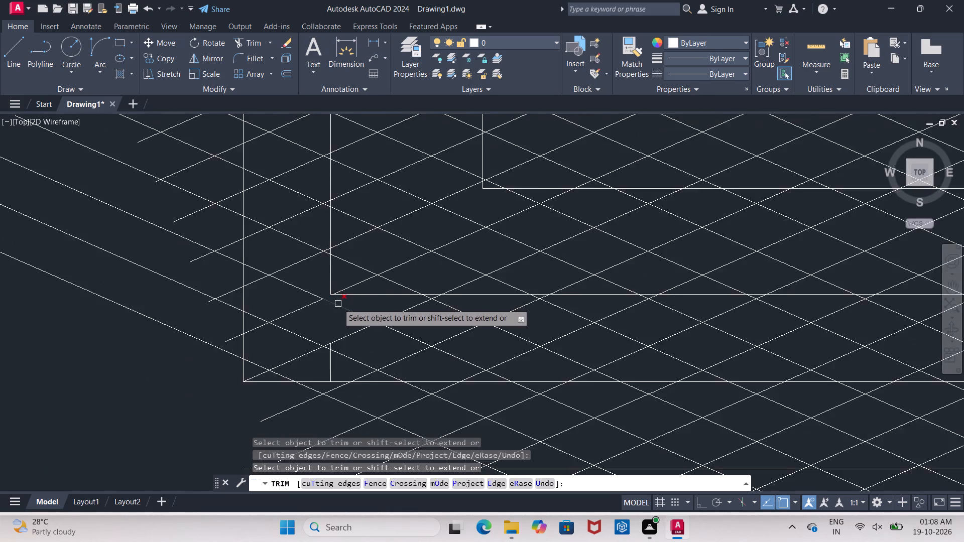
{"action": "scroll", "coordinate": [338, 304], "scroll_direction": "down", "scroll_amount": 3}
{"action": "scroll", "coordinate": [328, 305], "scroll_direction": "up", "scroll_amount": 4}
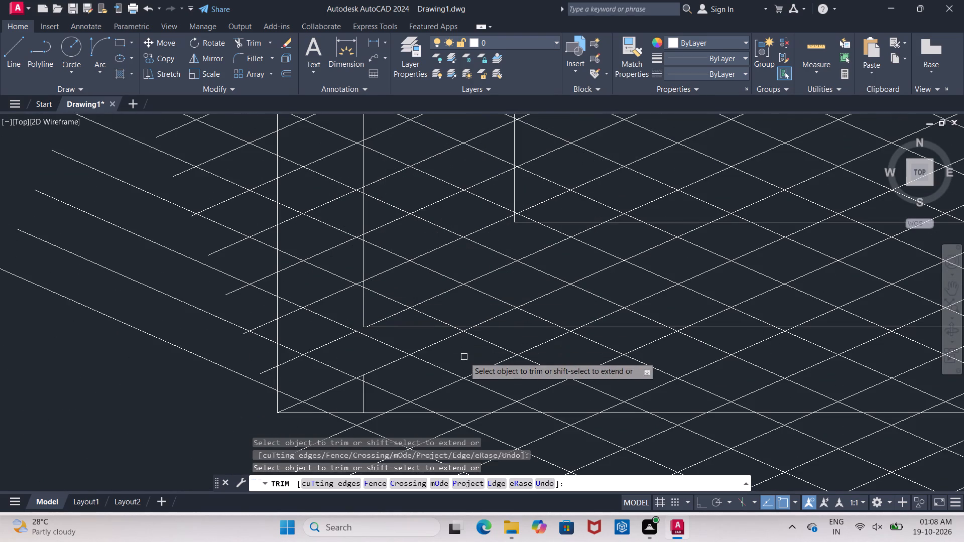
{"action": "left_click", "coordinate": [361, 392]}
Trim the diagonal lattice inside the long rectangle below the bed outline, using crossing selections that span its interior.
{"action": "scroll", "coordinate": [473, 379], "scroll_direction": "down", "scroll_amount": 5}
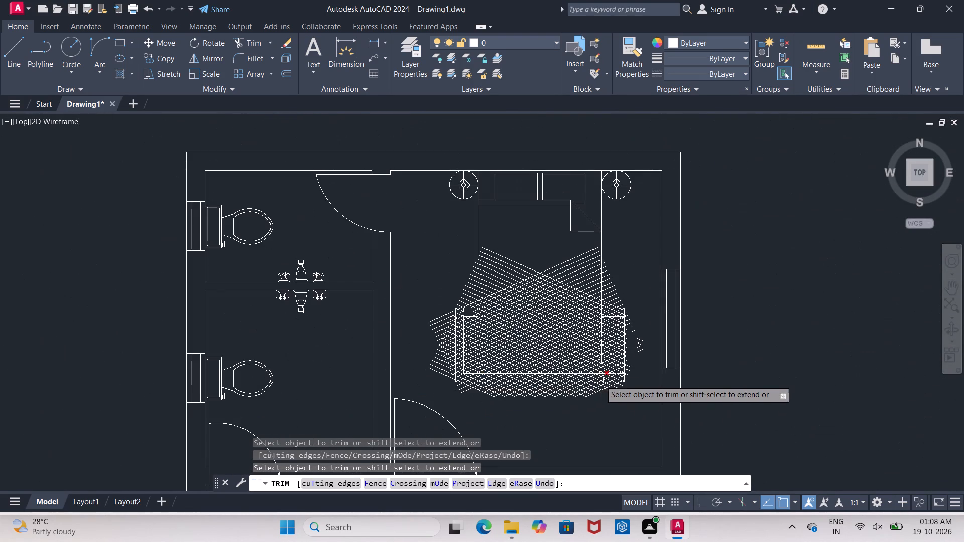
{"action": "scroll", "coordinate": [600, 380], "scroll_direction": "up", "scroll_amount": 6}
{"action": "scroll", "coordinate": [641, 382], "scroll_direction": "down", "scroll_amount": 3}
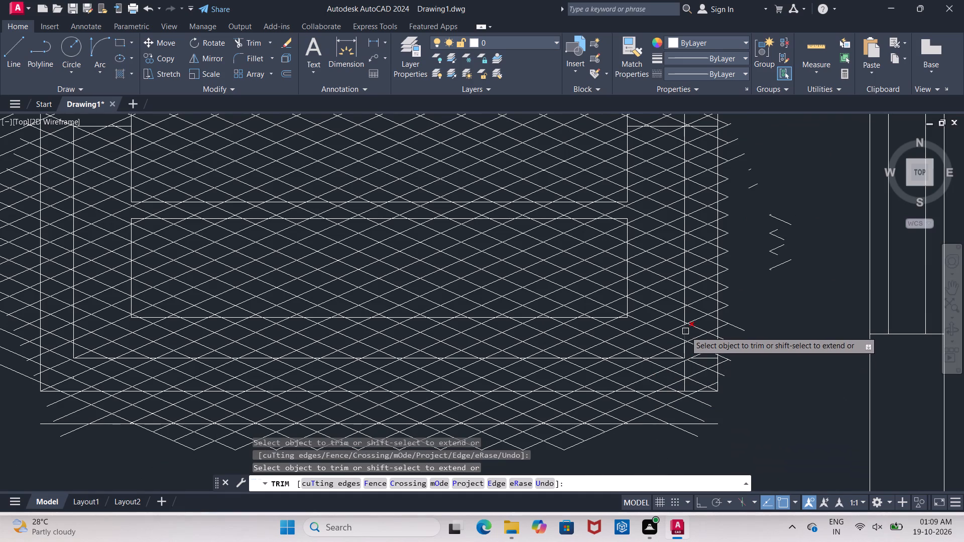
{"action": "scroll", "coordinate": [658, 337], "scroll_direction": "up", "scroll_amount": 2}
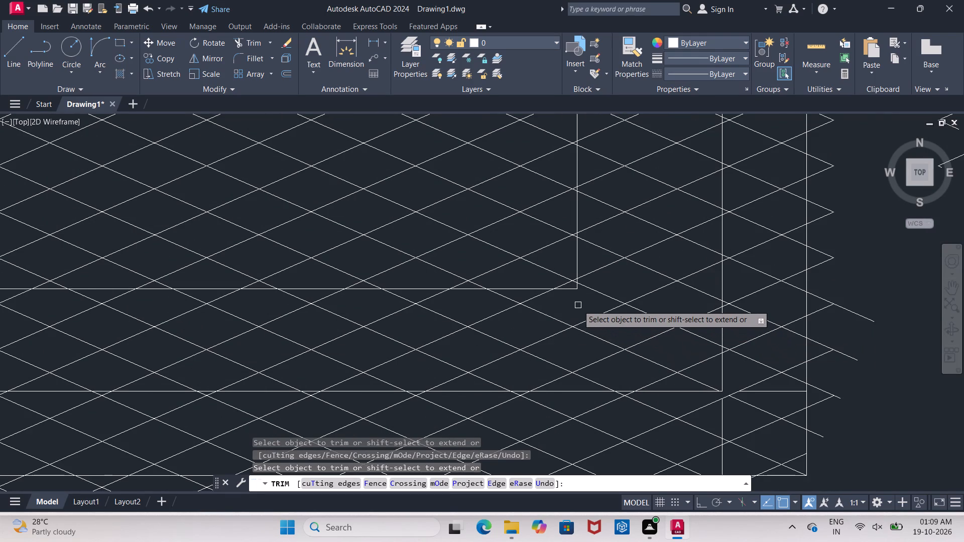
{"action": "middle_click_drag", "start_coordinate": [575, 306], "coordinate": [650, 360]}
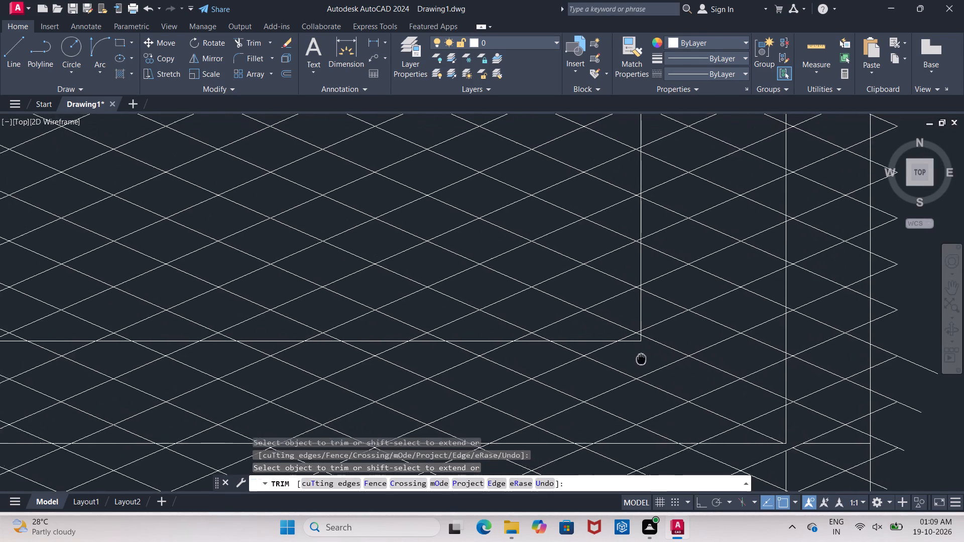
{"action": "middle_click_drag", "start_coordinate": [650, 360], "coordinate": [688, 363]}
{"action": "scroll", "coordinate": [689, 363], "scroll_direction": "down", "scroll_amount": 2}
{"action": "left_click", "coordinate": [217, 265]}
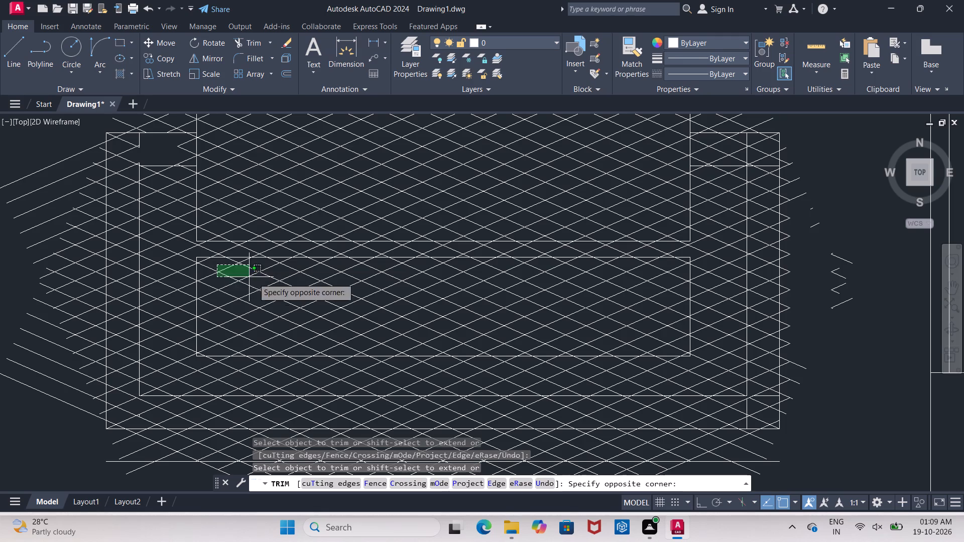
{"action": "left_click", "coordinate": [684, 351]}
{"action": "left_click_drag", "start_coordinate": [218, 274], "coordinate": [242, 289]}
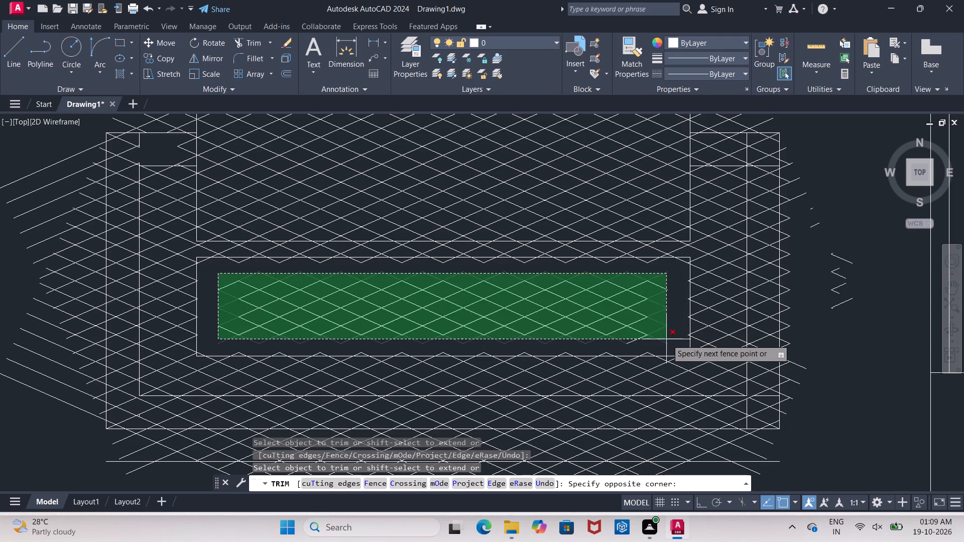
{"action": "left_click", "coordinate": [672, 342]}
{"action": "left_click_drag", "start_coordinate": [210, 282], "coordinate": [222, 288]}
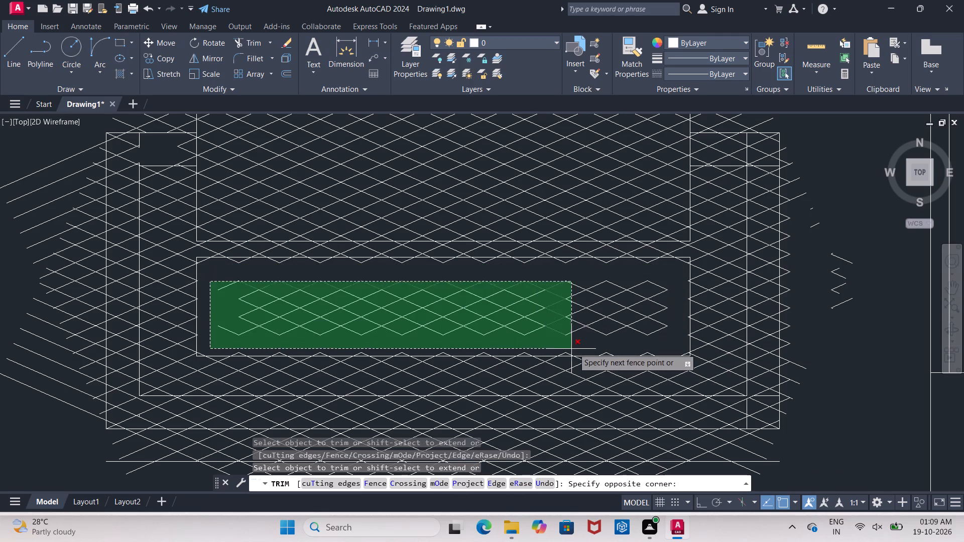
{"action": "left_click", "coordinate": [667, 346]}
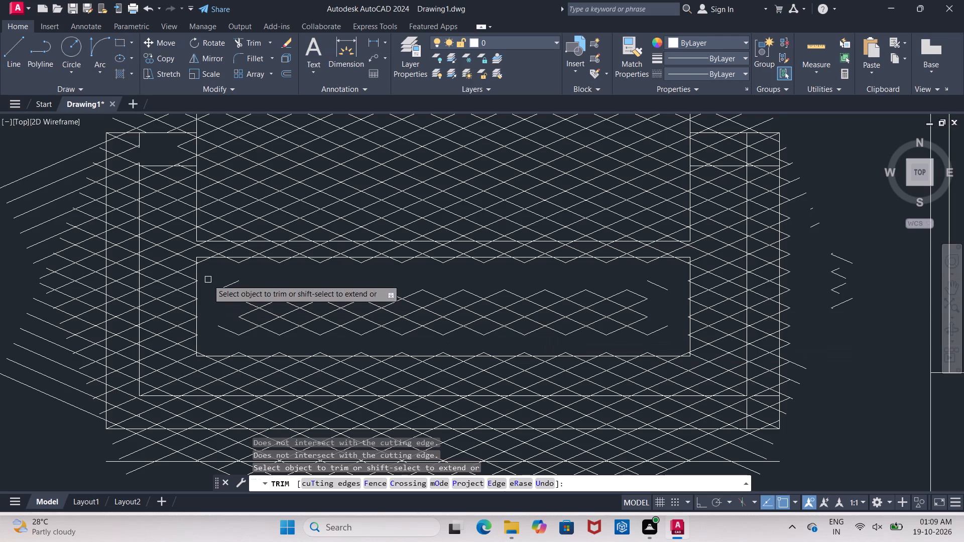
Trim more of the leftover lattice pieces in the middle of the long rectangle with repeated crossing selections.
{"action": "left_click", "coordinate": [209, 271]}
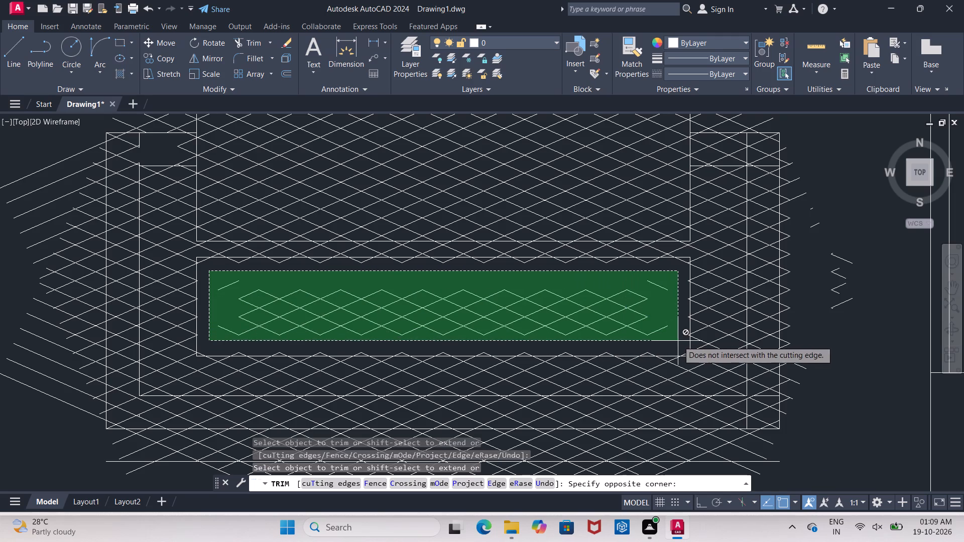
{"action": "left_click", "coordinate": [678, 341]}
{"action": "left_click_drag", "start_coordinate": [245, 279], "coordinate": [277, 293]}
{"action": "left_click", "coordinate": [552, 334]}
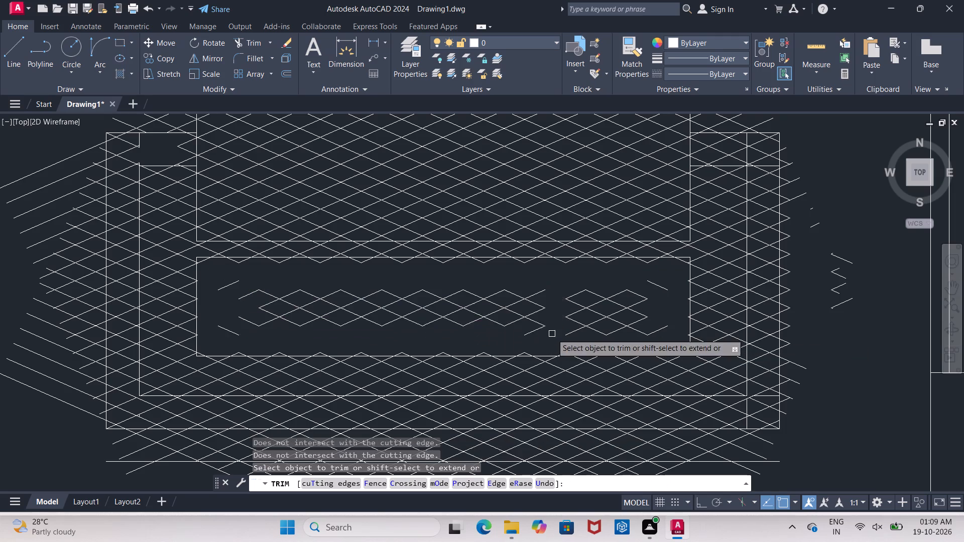
{"action": "left_click_drag", "start_coordinate": [309, 300], "coordinate": [368, 313]}
{"action": "left_click_drag", "start_coordinate": [245, 276], "coordinate": [333, 299]}
{"action": "left_click", "coordinate": [512, 330]}
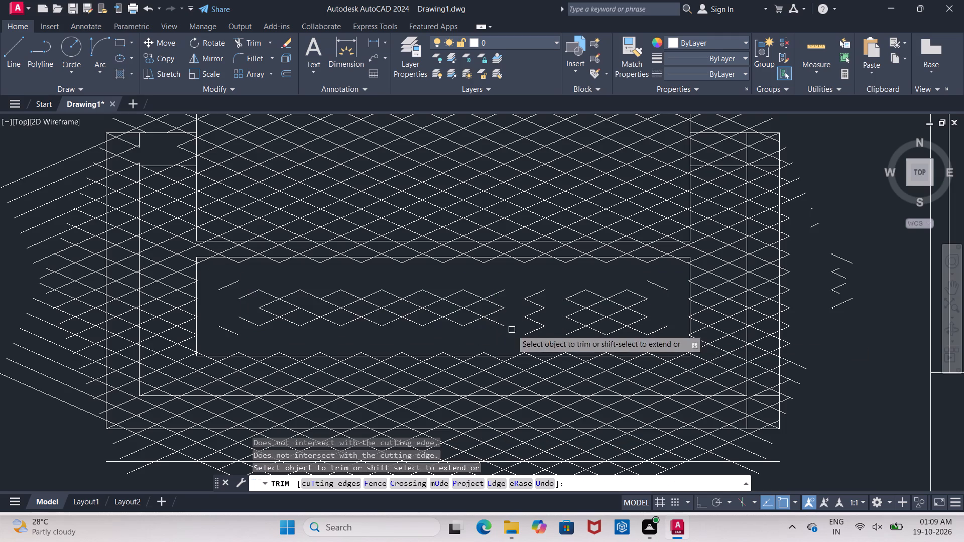
{"action": "left_click_drag", "start_coordinate": [325, 297], "coordinate": [439, 311]}
{"action": "left_click", "coordinate": [634, 325]}
{"action": "key", "text": "Escape"}
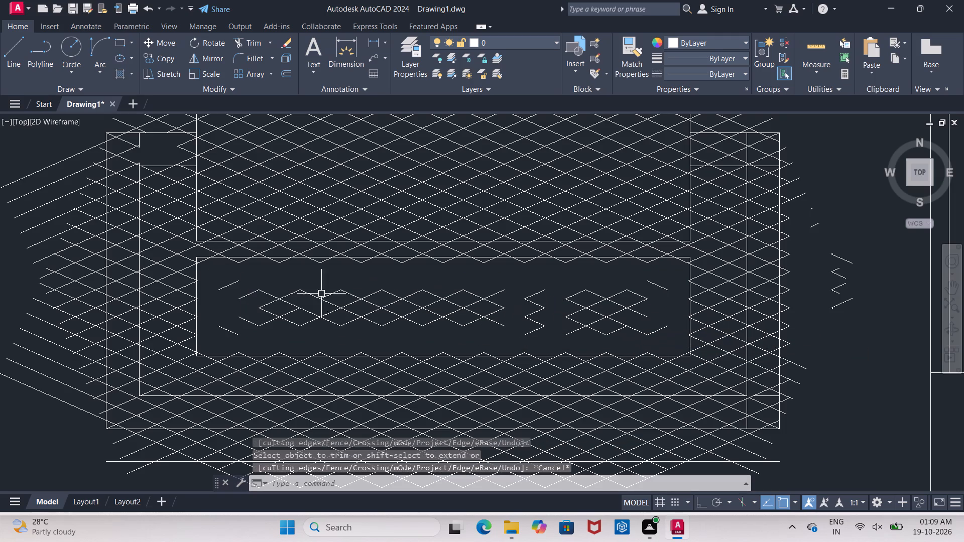
Erase all the detached lattice pieces left inside the long rectangle.
{"action": "left_click_drag", "start_coordinate": [208, 278], "coordinate": [213, 283]}
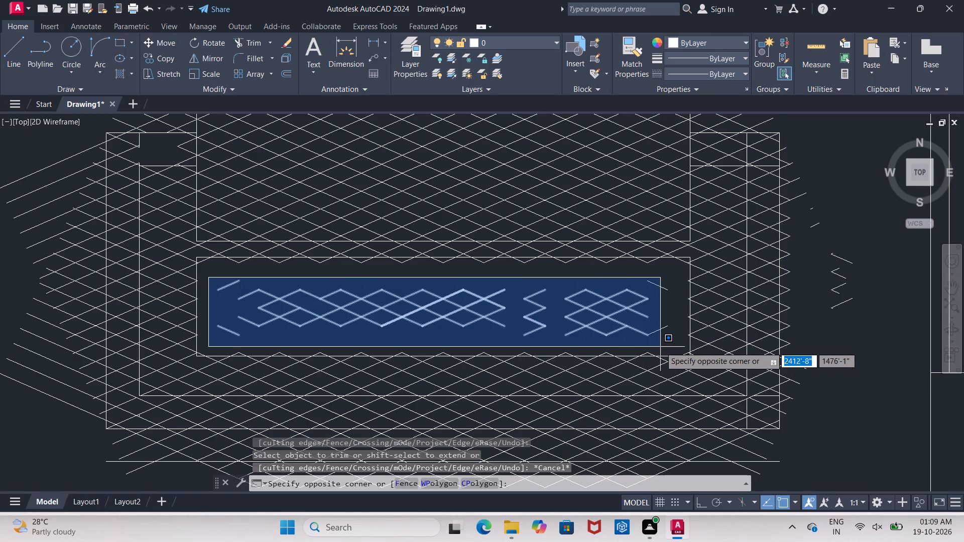
{"action": "left_click", "coordinate": [670, 347]}
{"action": "key", "text": "Delete"}
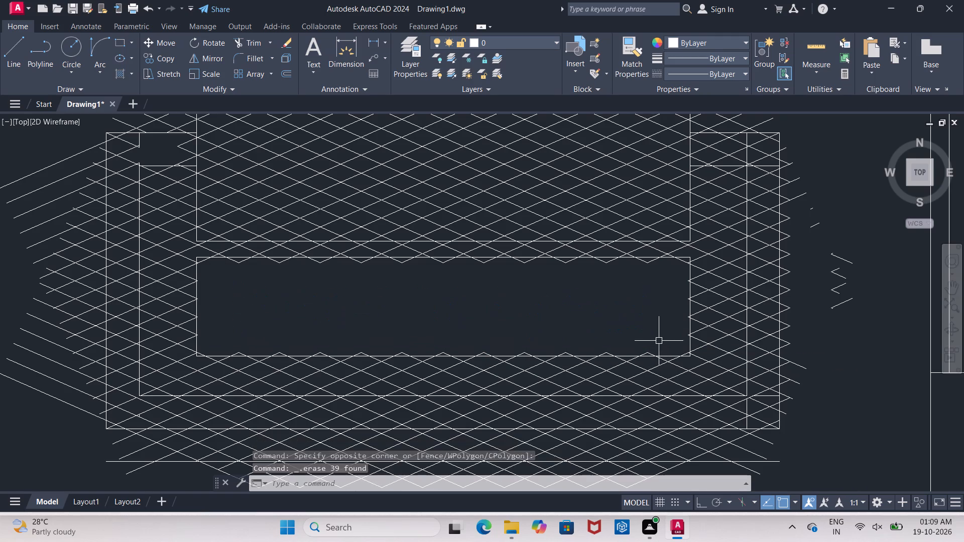
Using all objects as cutting edges, trim the lattice tips hanging below the long rectangle's upper edge, starting at its left end.
{"action": "scroll", "coordinate": [209, 244], "scroll_direction": "up", "scroll_amount": 2}
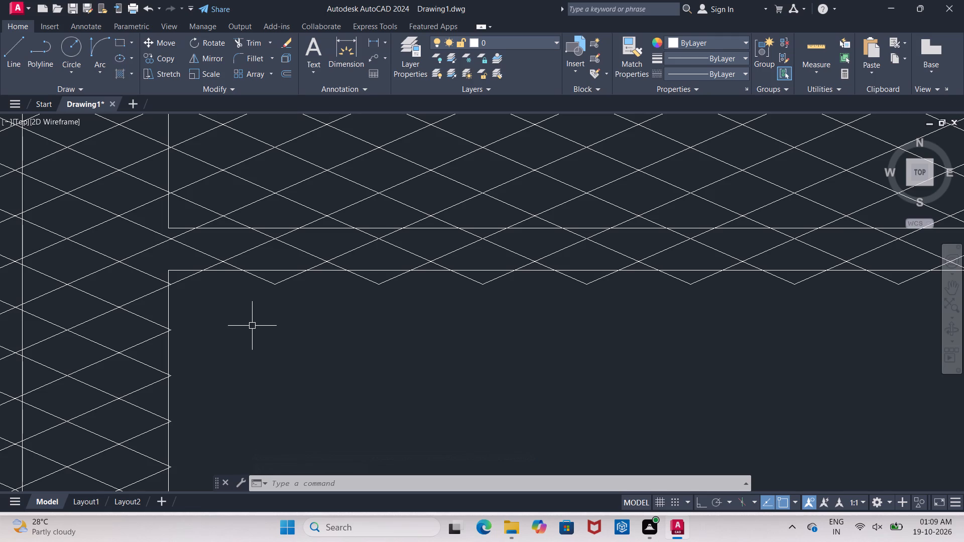
{"action": "key", "text": "Escape"}
{"action": "type", "text": "TR"}
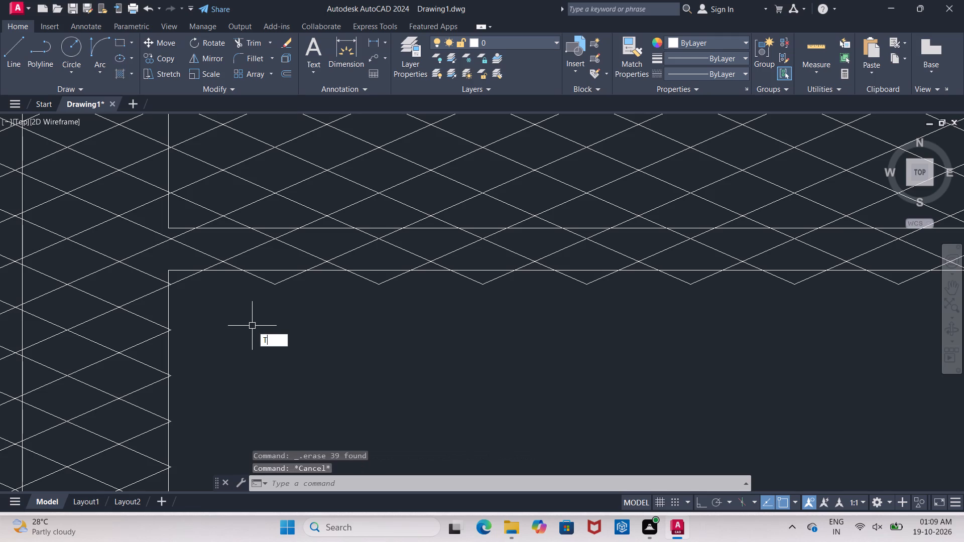
{"action": "key", "text": "space"}
{"action": "key", "text": "space"}
{"action": "scroll", "coordinate": [201, 269], "scroll_direction": "up", "scroll_amount": 4}
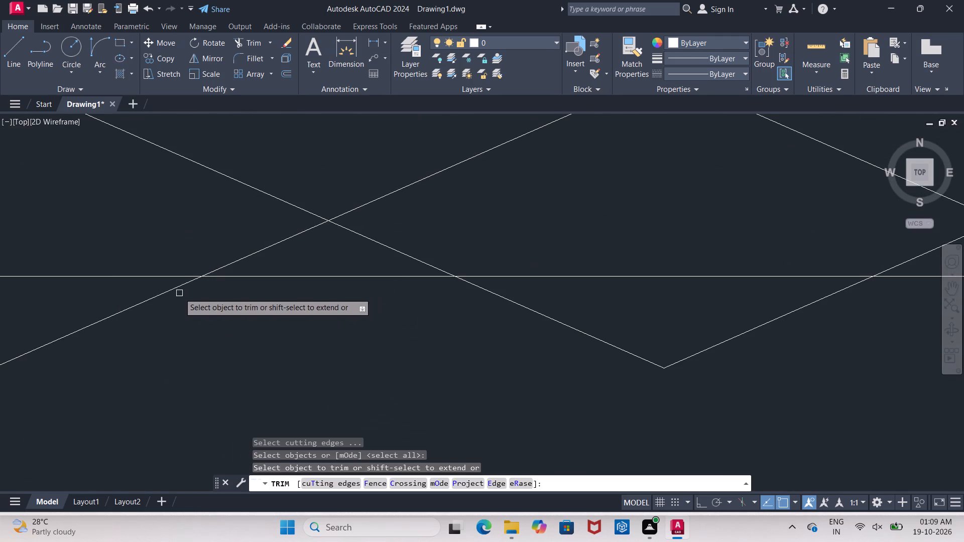
{"action": "left_click", "coordinate": [157, 301]}
{"action": "left_click", "coordinate": [507, 301]}
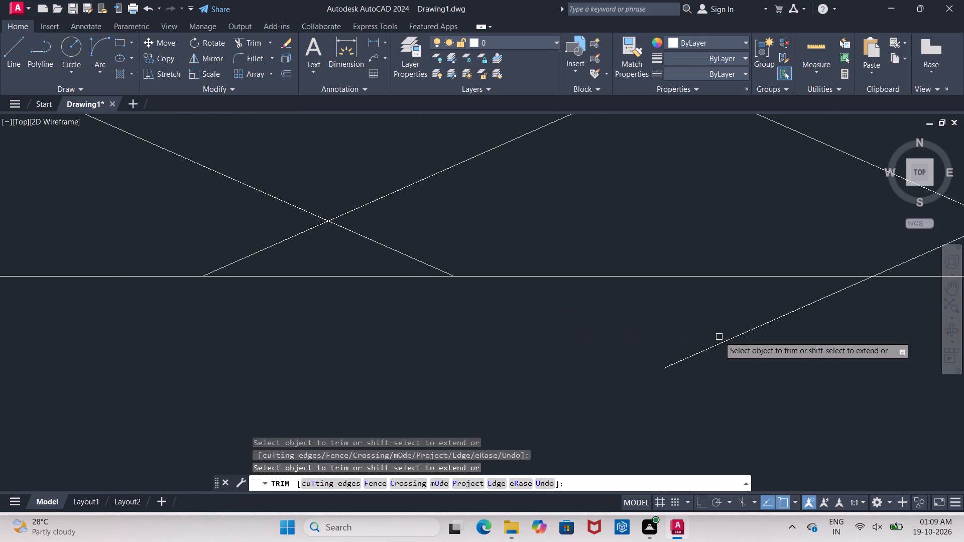
{"action": "left_click", "coordinate": [736, 341]}
{"action": "middle_click_drag", "start_coordinate": [739, 341], "coordinate": [302, 345]}
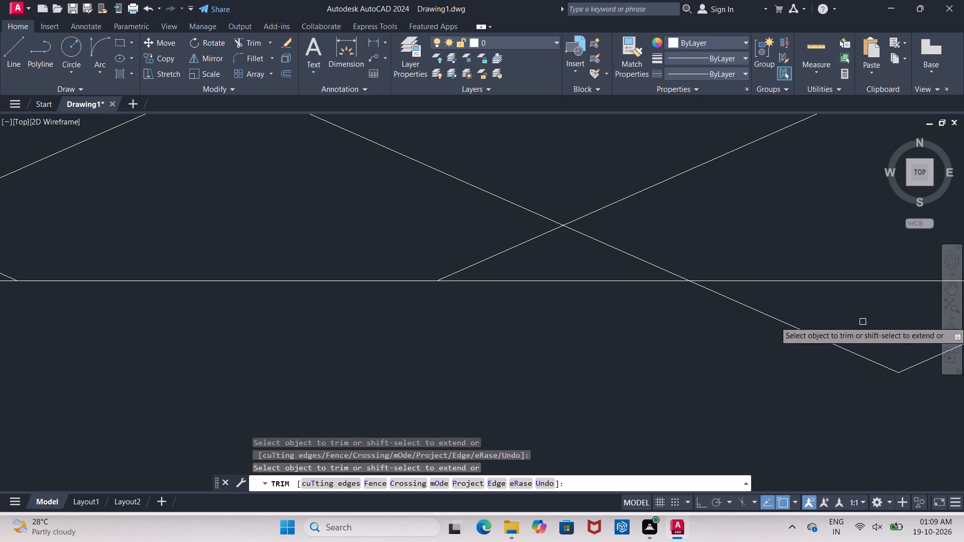
{"action": "left_click", "coordinate": [785, 334]}
{"action": "left_click", "coordinate": [792, 322]}
{"action": "middle_click_drag", "start_coordinate": [795, 325], "coordinate": [283, 364]}
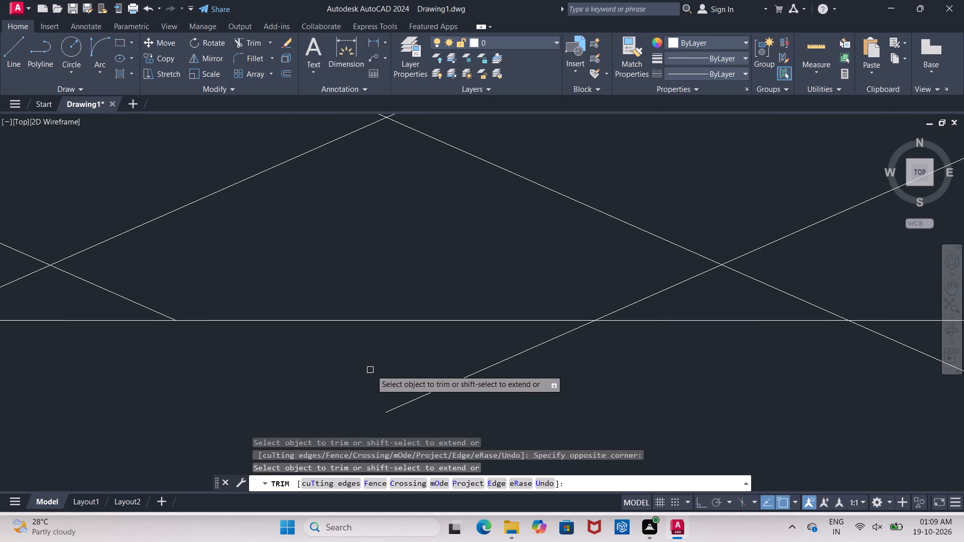
{"action": "left_click", "coordinate": [483, 370]}
Continue trimming the lattice tips below the long rectangle's upper edge towards the edge's middle.
{"action": "middle_click_drag", "start_coordinate": [756, 380], "coordinate": [173, 399]}
{"action": "left_click", "coordinate": [317, 365]}
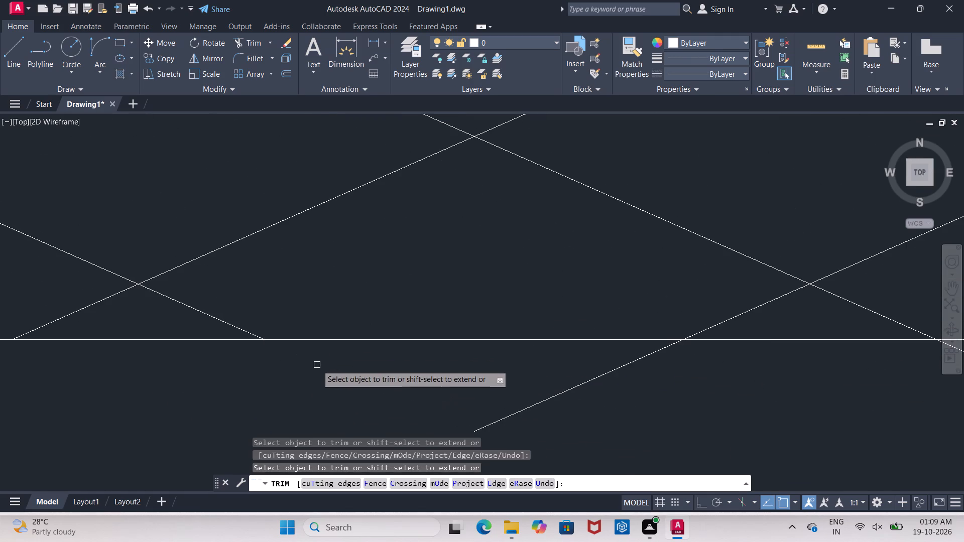
{"action": "left_click", "coordinate": [544, 400]}
{"action": "middle_click_drag", "start_coordinate": [704, 396], "coordinate": [0, 436]}
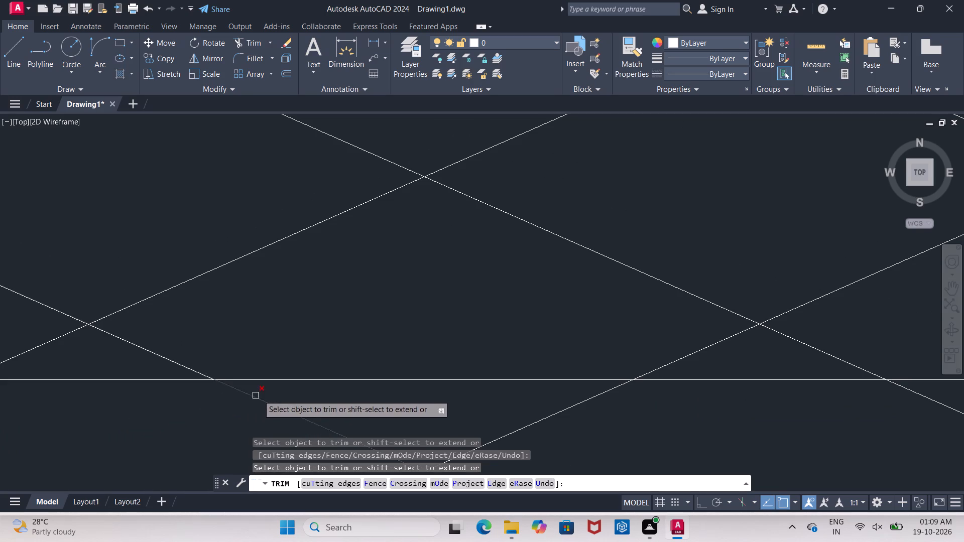
{"action": "left_click", "coordinate": [259, 395]}
{"action": "middle_click_drag", "start_coordinate": [301, 422], "coordinate": [246, 303]}
{"action": "left_click", "coordinate": [489, 305]}
{"action": "middle_click_drag", "start_coordinate": [657, 307], "coordinate": [5, 418]}
{"action": "left_click", "coordinate": [236, 390]}
{"action": "left_click", "coordinate": [215, 405]}
{"action": "scroll", "coordinate": [240, 408], "scroll_direction": "down", "scroll_amount": 1}
{"action": "middle_click_drag", "start_coordinate": [240, 408], "coordinate": [159, 334]}
{"action": "left_click", "coordinate": [319, 341]}
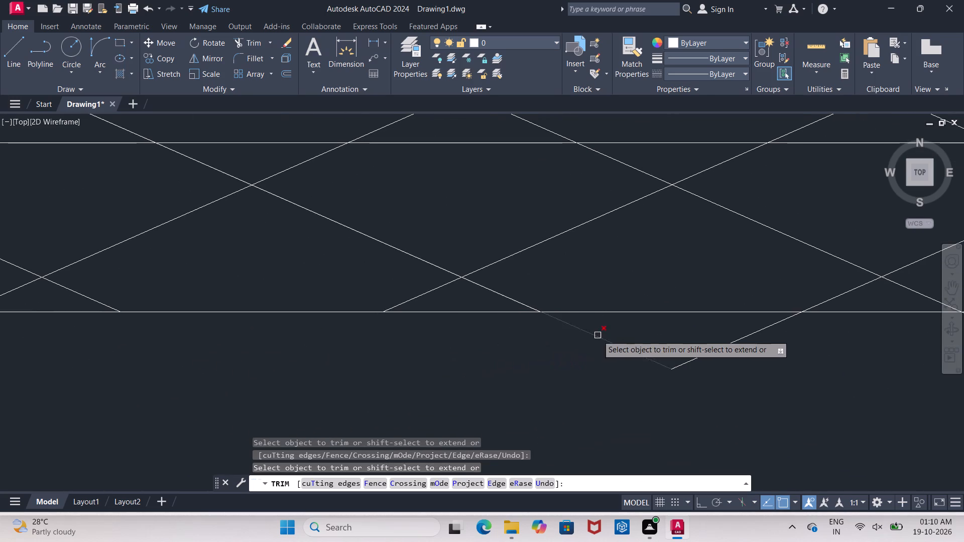
{"action": "left_click", "coordinate": [597, 335]}
Trim the leftover stub and the adjacent lattice tip below the long rectangle's upper edge, just past its middle.
{"action": "middle_click_drag", "start_coordinate": [618, 357], "coordinate": [283, 382]}
{"action": "scroll", "coordinate": [283, 382], "scroll_direction": "down", "scroll_amount": 3}
{"action": "scroll", "coordinate": [323, 414], "scroll_direction": "down", "scroll_amount": 2}
{"action": "middle_click_drag", "start_coordinate": [323, 414], "coordinate": [323, 352]}
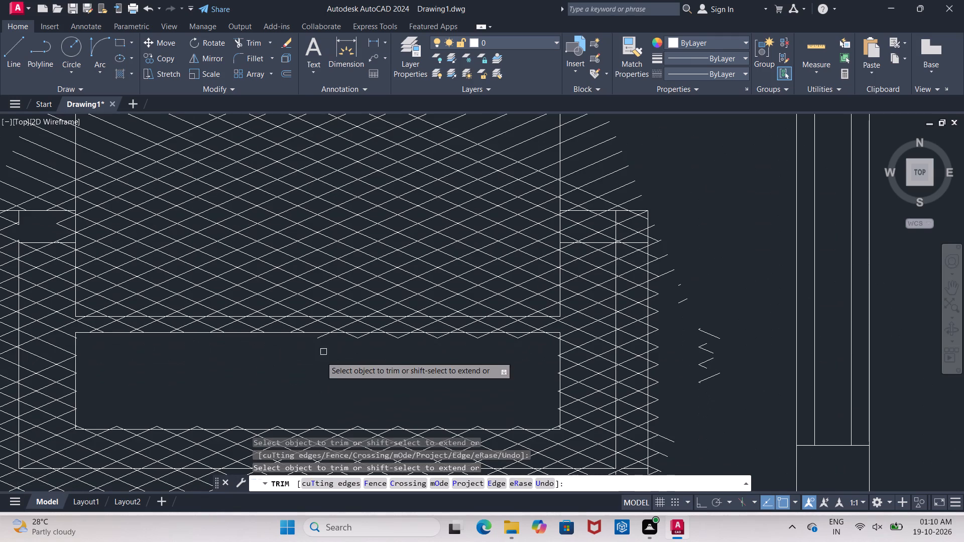
{"action": "scroll", "coordinate": [243, 344], "scroll_direction": "up", "scroll_amount": 2}
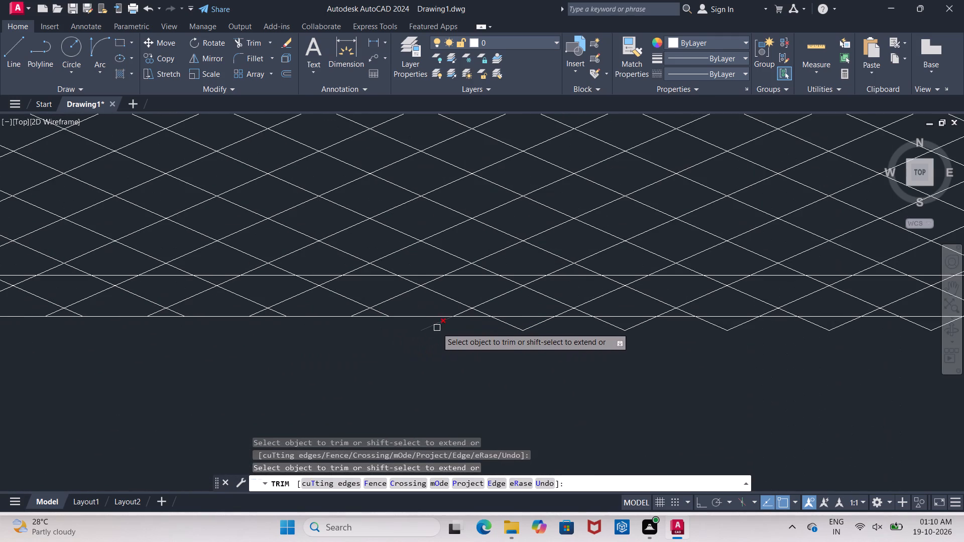
{"action": "left_click", "coordinate": [437, 328]}
{"action": "left_click", "coordinate": [514, 330]}
{"action": "left_click", "coordinate": [524, 328]}
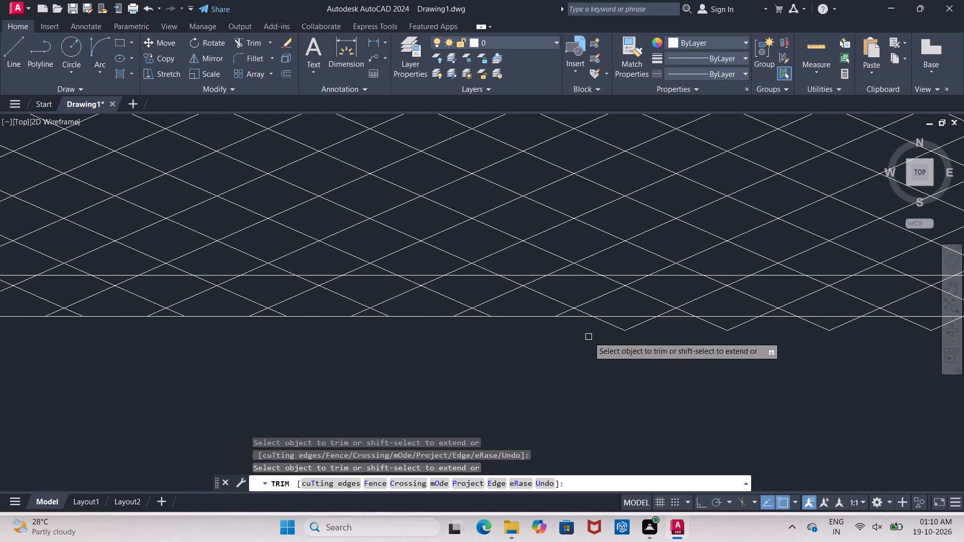
Trim all remaining lattice tips below the upper edge, up to the long rectangle's upper-right corner, with one crossing selection.
{"action": "scroll", "coordinate": [595, 334], "scroll_direction": "up", "scroll_amount": 1}
{"action": "middle_click_drag", "start_coordinate": [585, 332], "coordinate": [208, 326]}
{"action": "scroll", "coordinate": [213, 325], "scroll_direction": "up", "scroll_amount": 2}
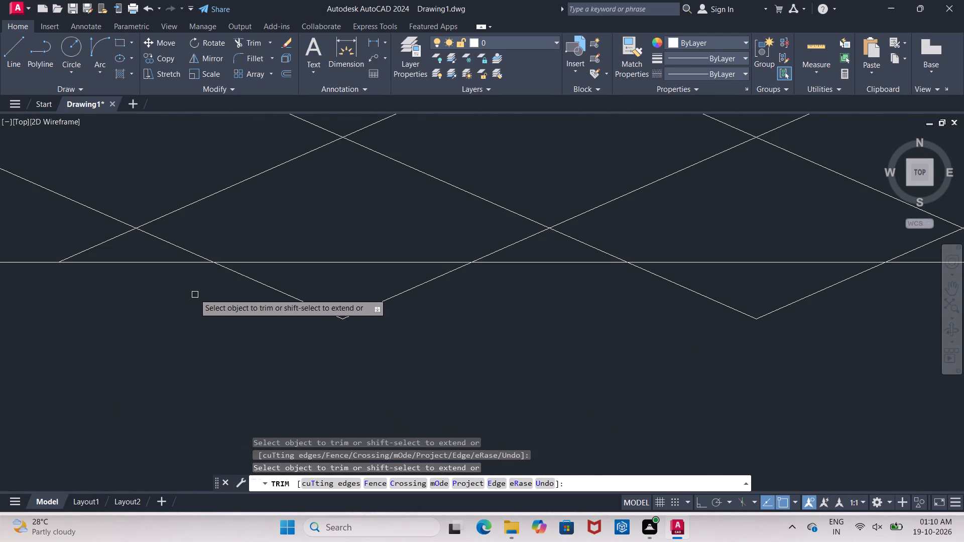
{"action": "left_click_drag", "start_coordinate": [192, 285], "coordinate": [219, 287]}
{"action": "middle_click_drag", "start_coordinate": [767, 369], "coordinate": [475, 384]}
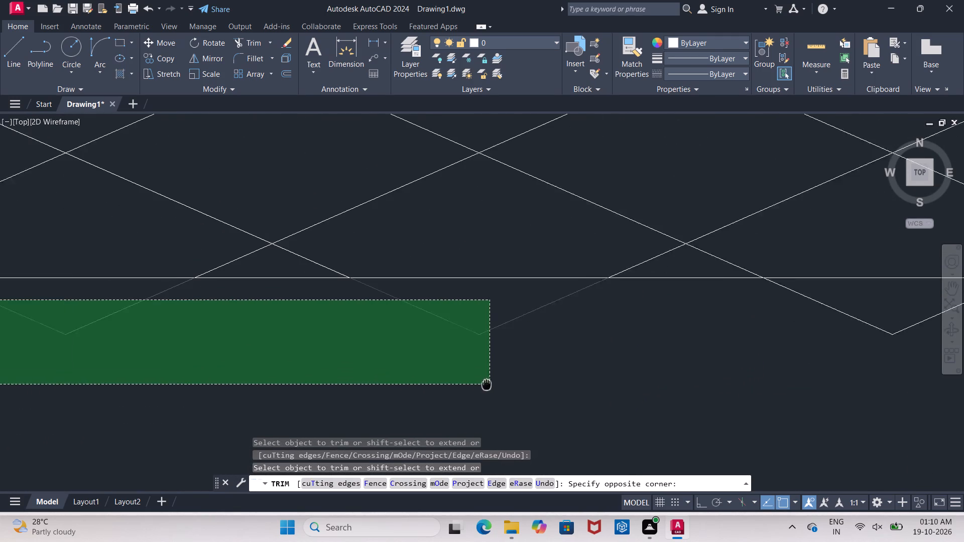
{"action": "middle_click_drag", "start_coordinate": [475, 384], "coordinate": [455, 384]}
{"action": "middle_click_drag", "start_coordinate": [644, 376], "coordinate": [412, 401]}
{"action": "middle_click_drag", "start_coordinate": [659, 394], "coordinate": [216, 421]}
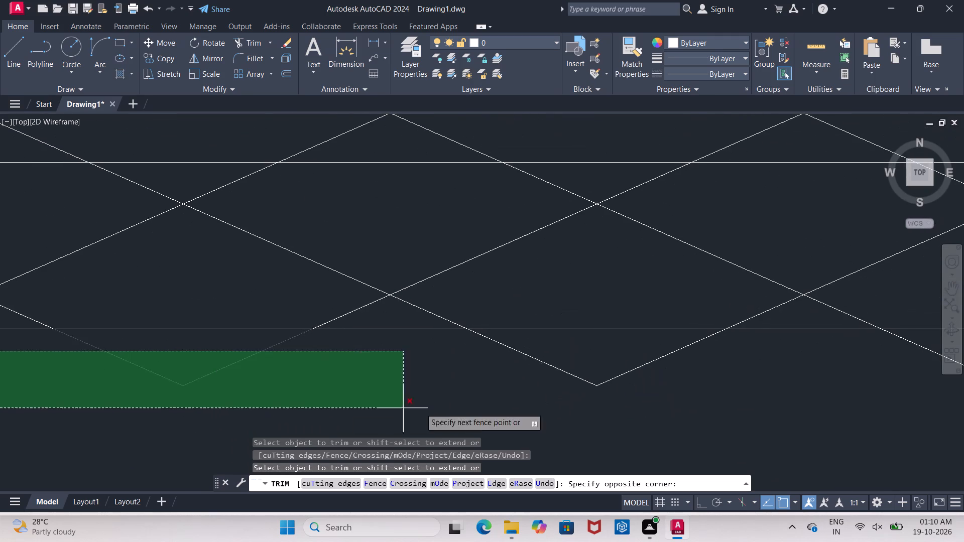
{"action": "middle_click_drag", "start_coordinate": [601, 401], "coordinate": [247, 397]}
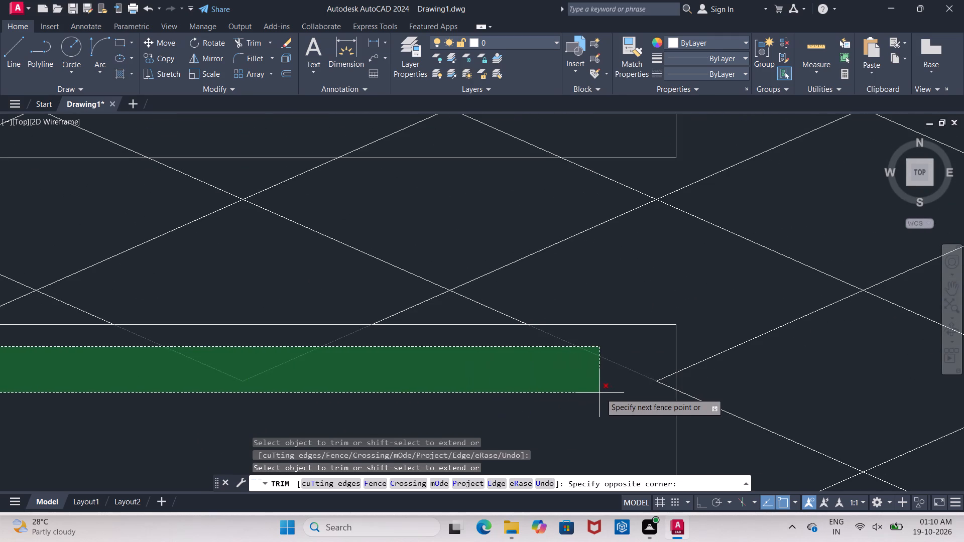
{"action": "left_click", "coordinate": [664, 397]}
Trim the lattice line that cuts across the inside of the long rectangle's lower-left corner.
{"action": "scroll", "coordinate": [664, 398], "scroll_direction": "down", "scroll_amount": 4}
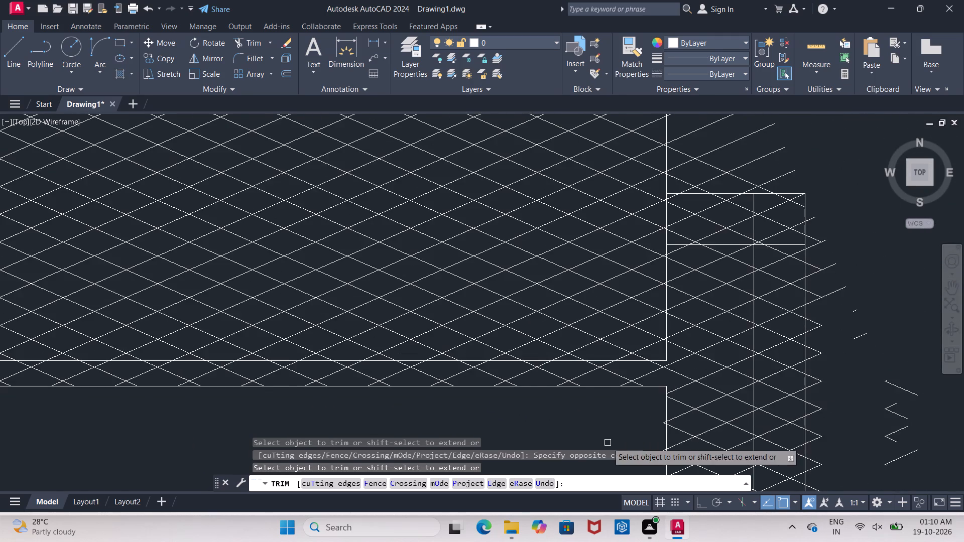
{"action": "scroll", "coordinate": [608, 443], "scroll_direction": "down", "scroll_amount": 3}
{"action": "middle_click_drag", "start_coordinate": [587, 341], "coordinate": [572, 208]}
{"action": "scroll", "coordinate": [445, 325], "scroll_direction": "up", "scroll_amount": 2}
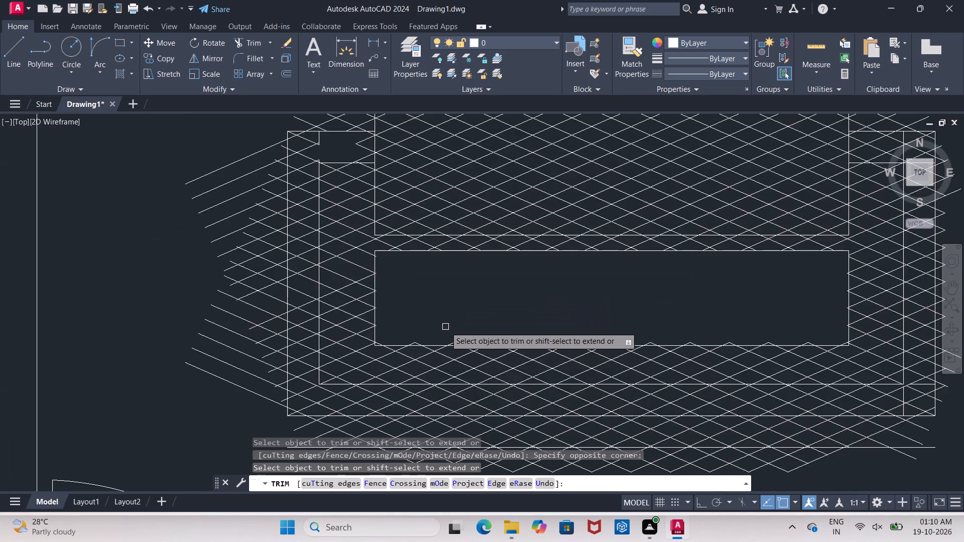
{"action": "scroll", "coordinate": [445, 331], "scroll_direction": "up", "scroll_amount": 2}
{"action": "middle_click_drag", "start_coordinate": [445, 330], "coordinate": [446, 230]}
{"action": "scroll", "coordinate": [270, 267], "scroll_direction": "up", "scroll_amount": 2}
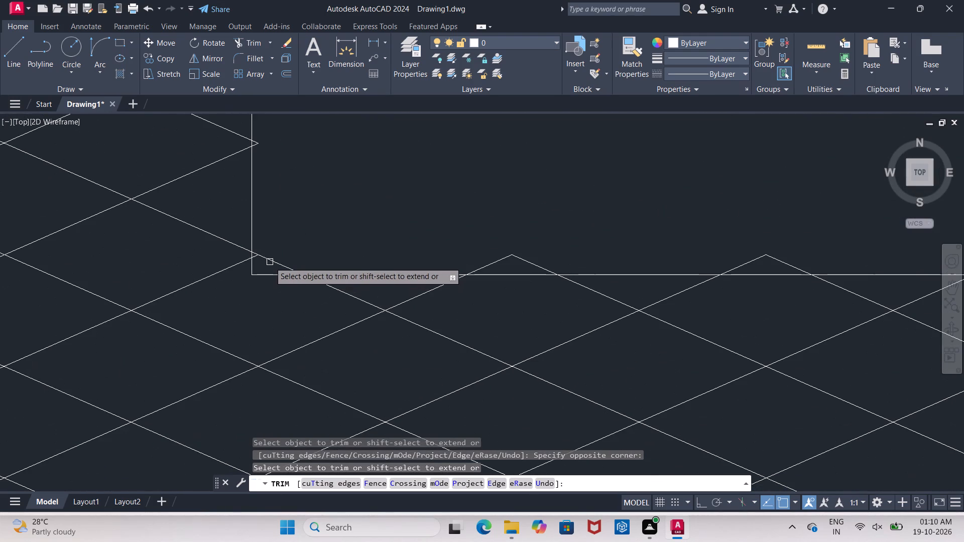
{"action": "left_click", "coordinate": [270, 262]}
Trim the three uppermost lattice tips protruding inside the long rectangle's left edge, starting near its upper-left corner.
{"action": "middle_click_drag", "start_coordinate": [284, 201], "coordinate": [349, 409]}
{"action": "scroll", "coordinate": [349, 409], "scroll_direction": "down", "scroll_amount": 3}
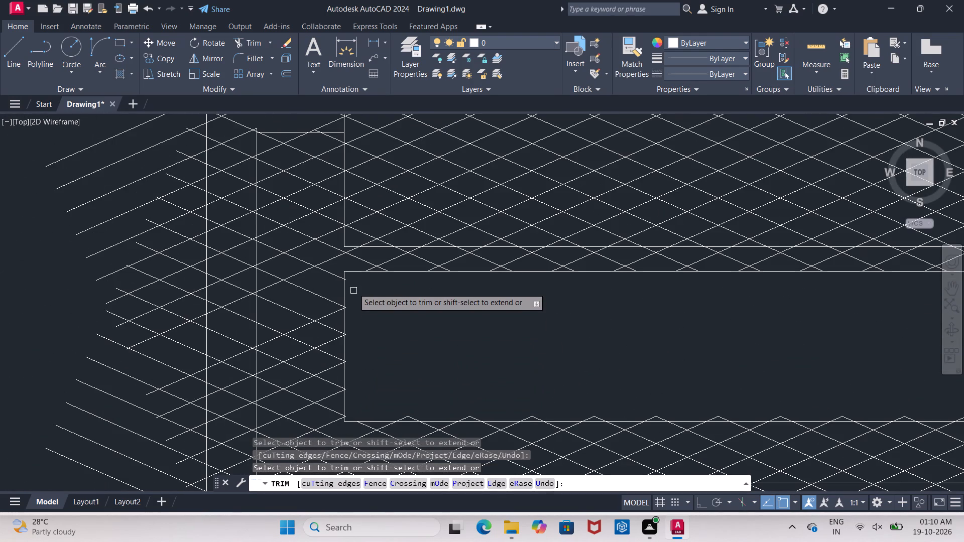
{"action": "scroll", "coordinate": [353, 282], "scroll_direction": "up", "scroll_amount": 4}
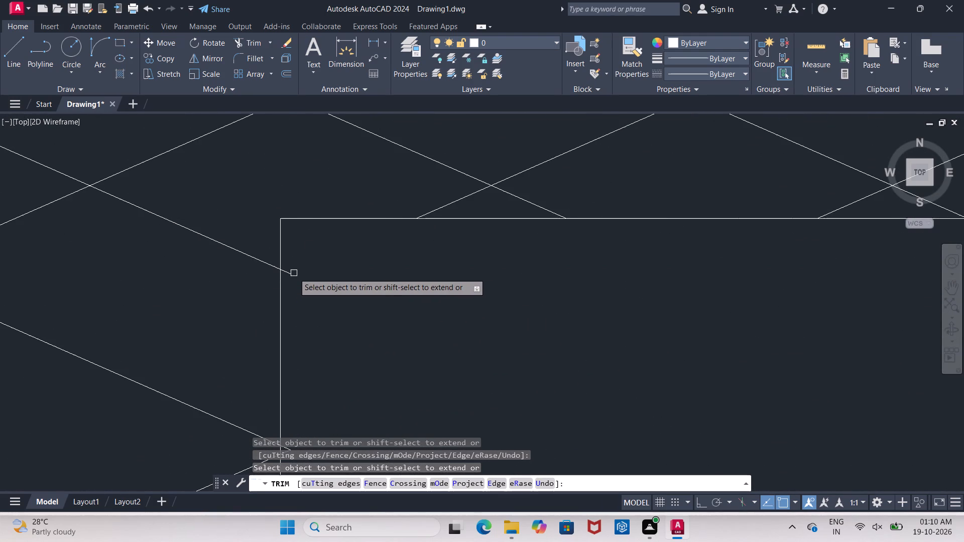
{"action": "left_click", "coordinate": [294, 273]}
{"action": "left_click", "coordinate": [289, 274]}
{"action": "middle_click_drag", "start_coordinate": [290, 383], "coordinate": [322, 190]}
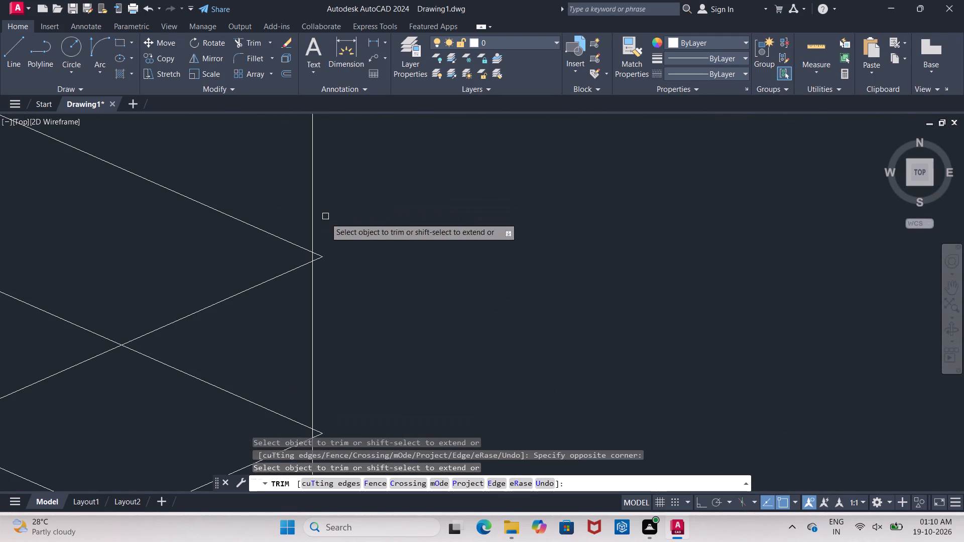
{"action": "scroll", "coordinate": [319, 257], "scroll_direction": "up", "scroll_amount": 2}
{"action": "left_click", "coordinate": [319, 257]}
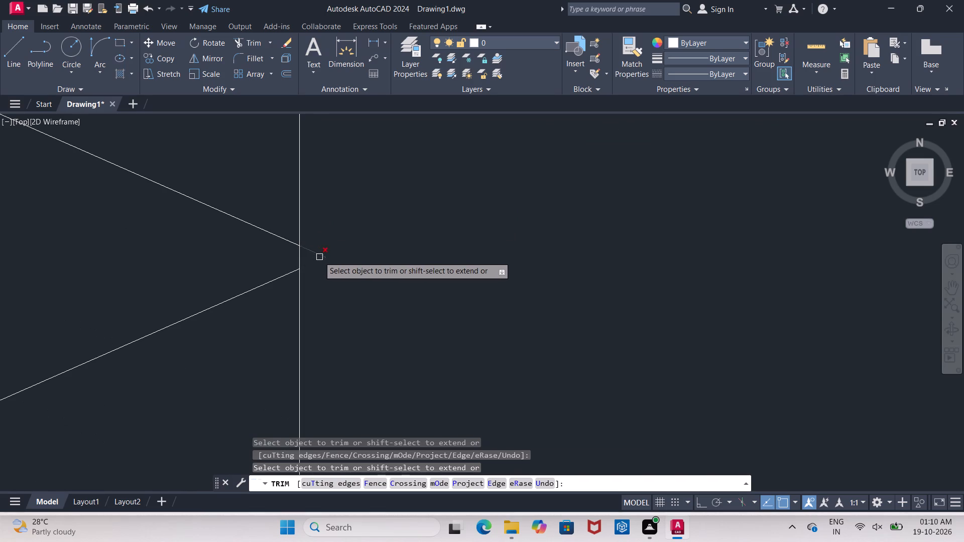
{"action": "left_click", "coordinate": [316, 253]}
{"action": "middle_click_drag", "start_coordinate": [321, 306], "coordinate": [321, 107]}
{"action": "scroll", "coordinate": [323, 115], "scroll_direction": "down", "scroll_amount": 3}
{"action": "scroll", "coordinate": [316, 277], "scroll_direction": "up", "scroll_amount": 2}
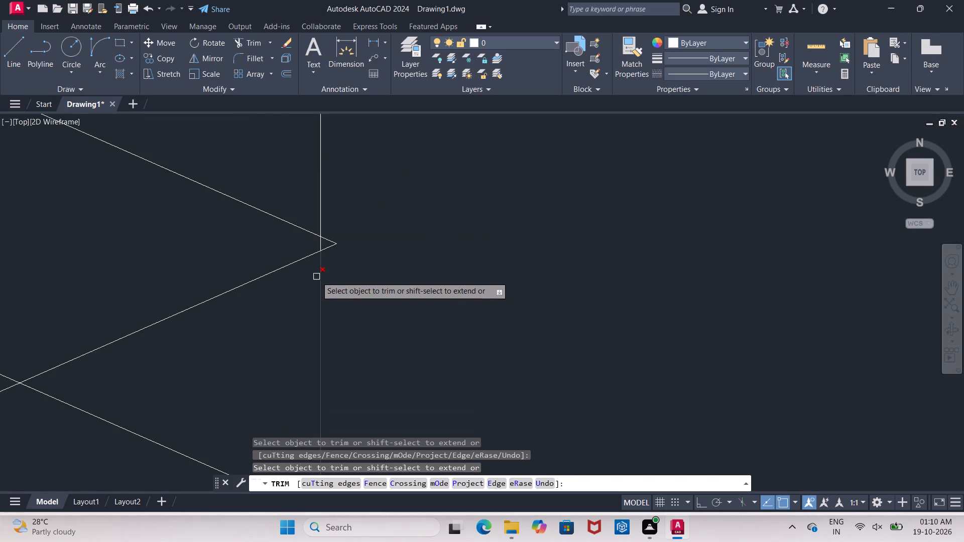
{"action": "left_click", "coordinate": [331, 239]}
{"action": "left_click", "coordinate": [333, 246]}
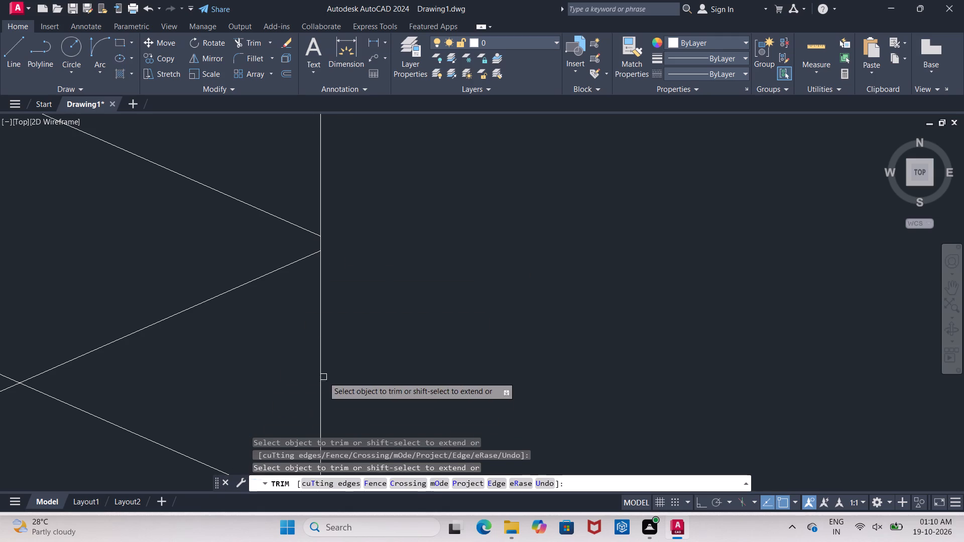
Trim the remaining three lattice tips inside the long rectangle's left edge, down to its lower-left corner.
{"action": "scroll", "coordinate": [338, 365], "scroll_direction": "down", "scroll_amount": 2}
{"action": "middle_click_drag", "start_coordinate": [343, 361], "coordinate": [326, 191]}
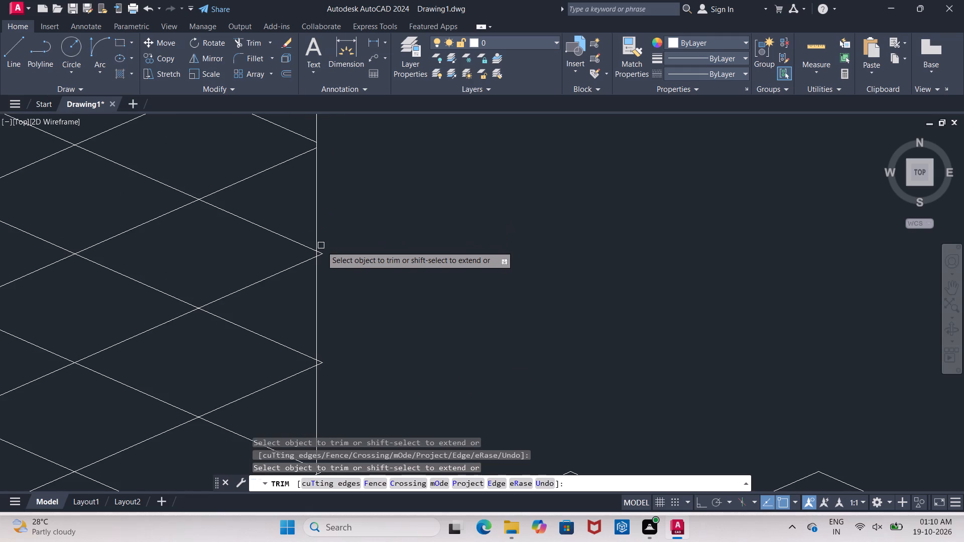
{"action": "scroll", "coordinate": [321, 246], "scroll_direction": "up", "scroll_amount": 2}
{"action": "left_click", "coordinate": [315, 262]}
{"action": "left_click", "coordinate": [318, 272]}
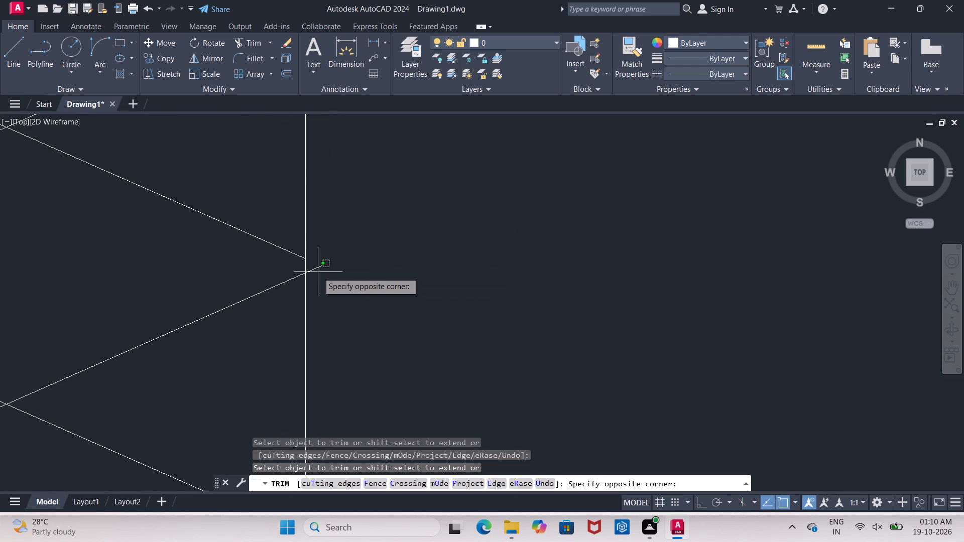
{"action": "left_click", "coordinate": [317, 263]}
{"action": "middle_click_drag", "start_coordinate": [358, 288], "coordinate": [336, 178]}
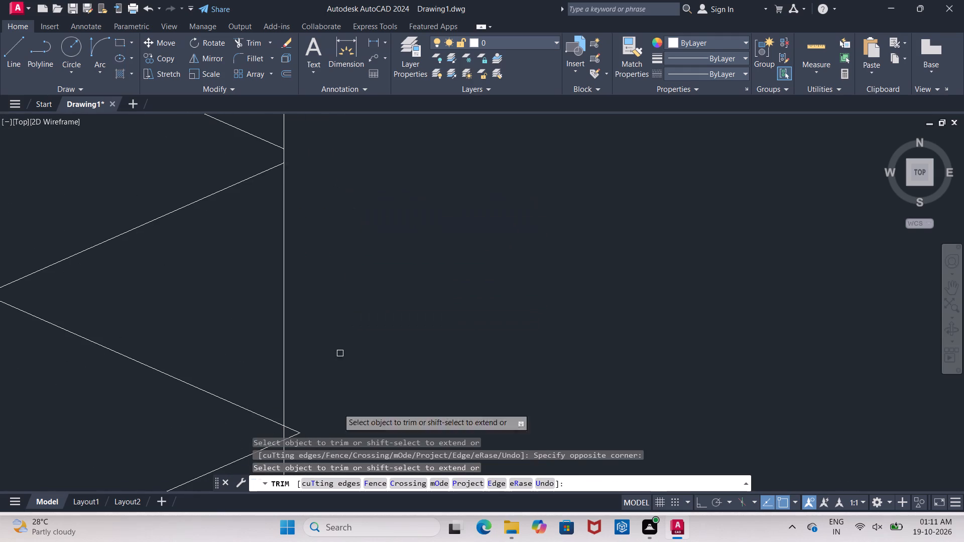
{"action": "middle_click_drag", "start_coordinate": [418, 350], "coordinate": [484, 127]}
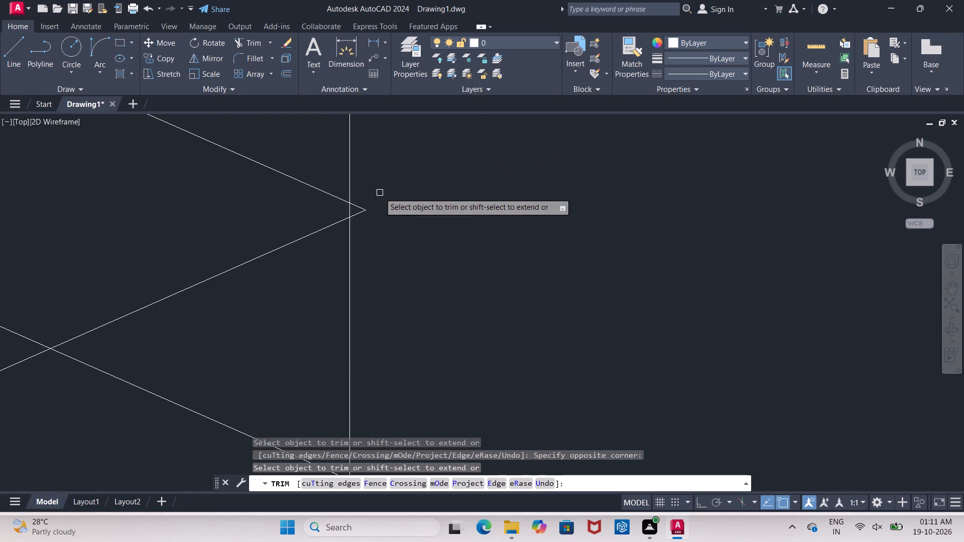
{"action": "left_click", "coordinate": [358, 203]}
{"action": "left_click", "coordinate": [361, 212]}
{"action": "middle_click_drag", "start_coordinate": [380, 315], "coordinate": [383, 73]}
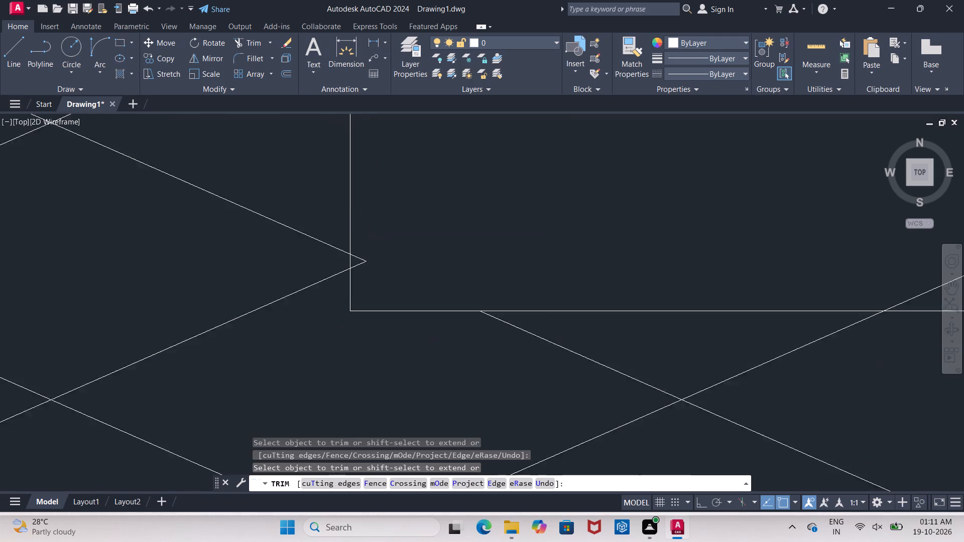
{"action": "middle_click_drag", "start_coordinate": [383, 73], "coordinate": [384, 69]}
{"action": "left_click", "coordinate": [360, 235]}
{"action": "left_click", "coordinate": [367, 246]}
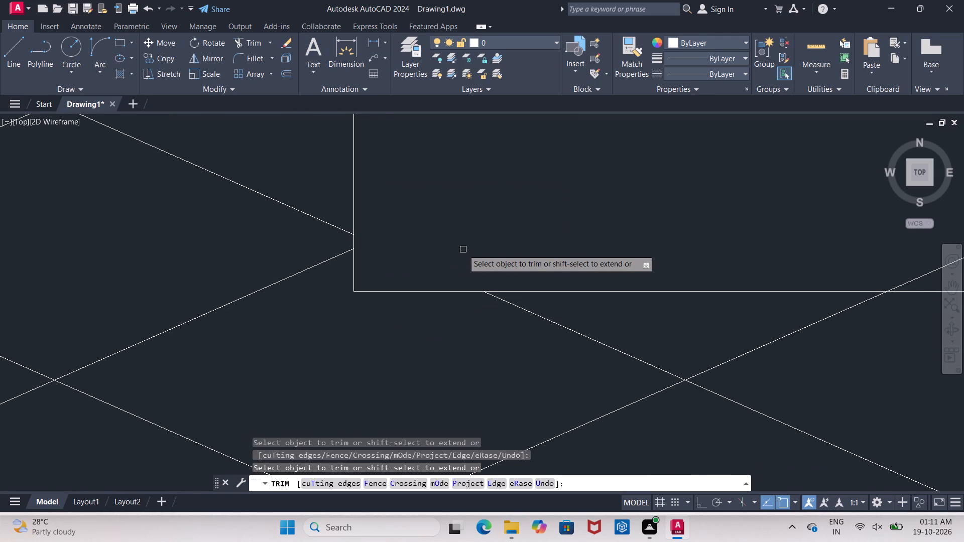
Trim the first three lattice tips protruding above the long rectangle's lower edge, starting from its lower-left corner.
{"action": "scroll", "coordinate": [463, 249], "scroll_direction": "down", "scroll_amount": 2}
{"action": "middle_click_drag", "start_coordinate": [547, 232], "coordinate": [88, 257]}
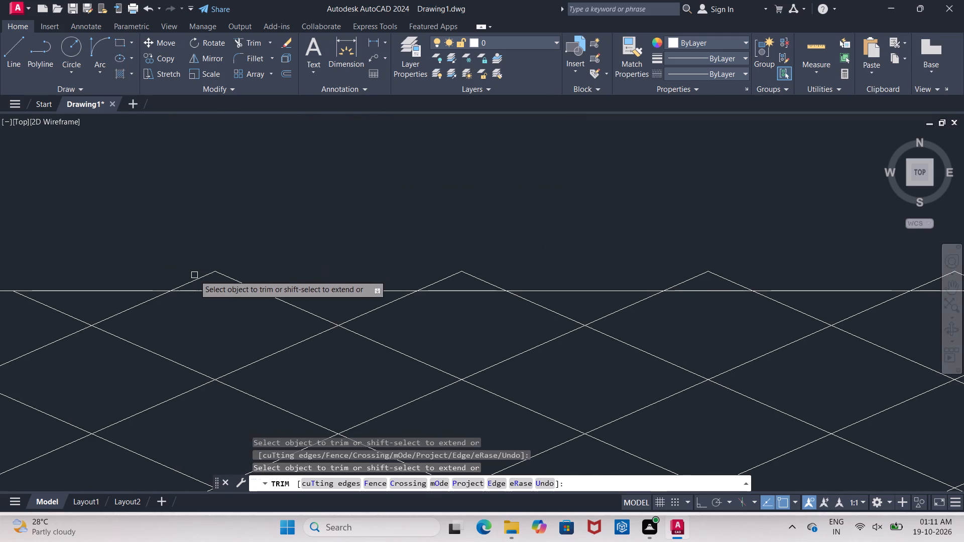
{"action": "left_click", "coordinate": [196, 279]}
{"action": "left_click", "coordinate": [248, 283]}
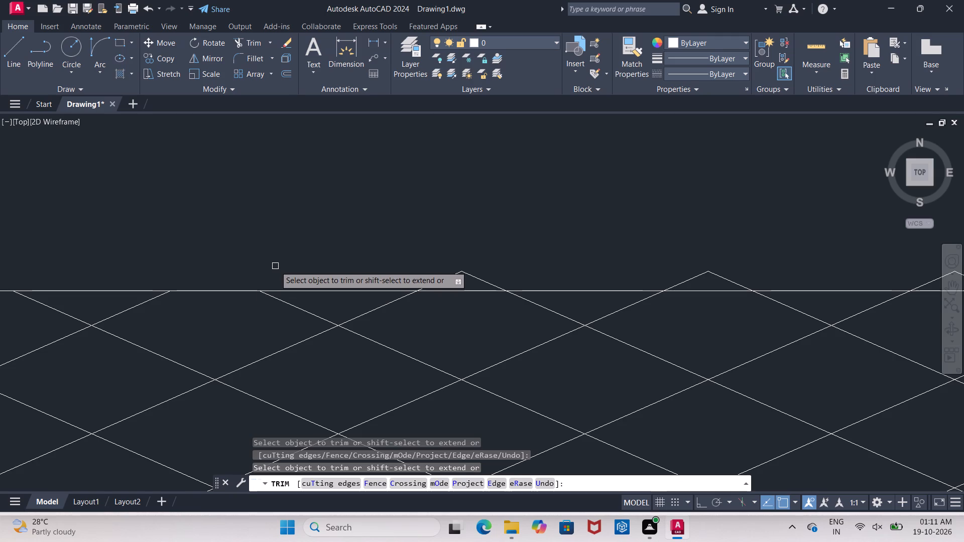
{"action": "middle_click_drag", "start_coordinate": [354, 269], "coordinate": [0, 258]}
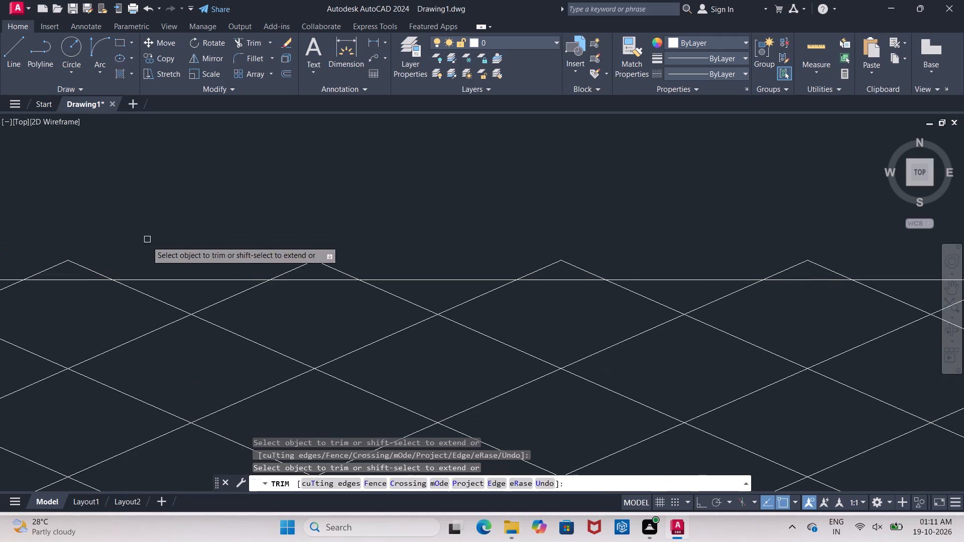
{"action": "left_click", "coordinate": [60, 263]}
{"action": "left_click", "coordinate": [89, 270]}
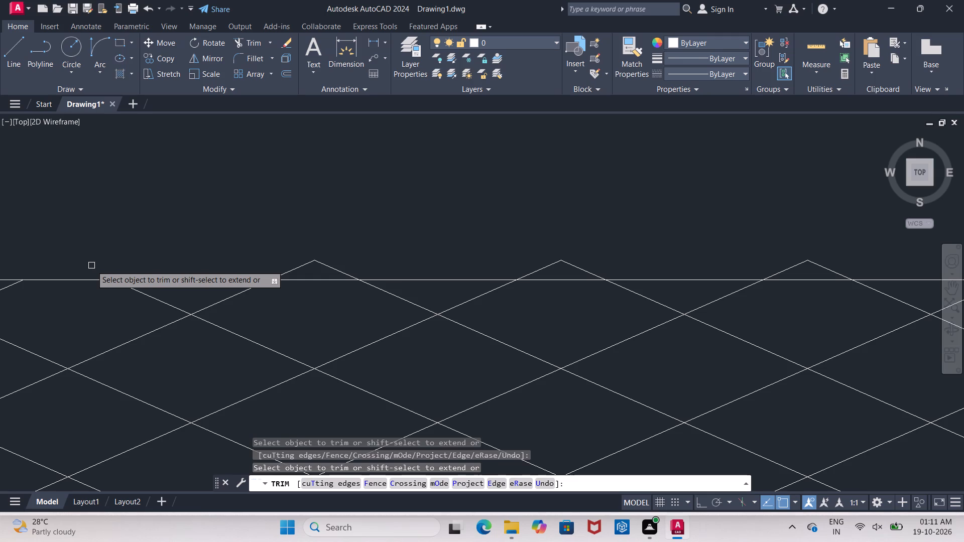
{"action": "left_click", "coordinate": [285, 263]}
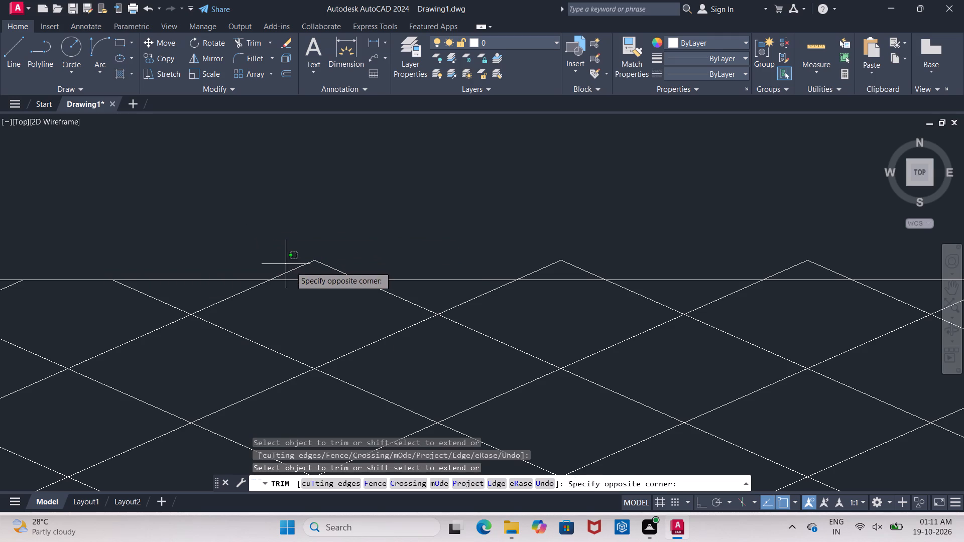
{"action": "left_click", "coordinate": [300, 267]}
{"action": "left_click", "coordinate": [322, 264]}
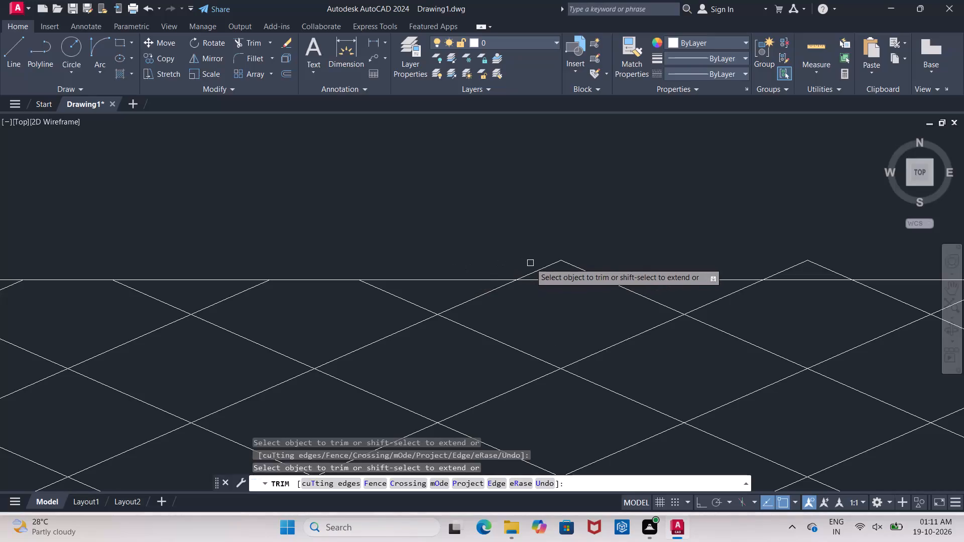
Trim the next two lattice tips above the long rectangle's lower edge, including the leftover stub.
{"action": "left_click", "coordinate": [537, 266]}
{"action": "left_click", "coordinate": [583, 264]}
{"action": "left_click", "coordinate": [579, 272]}
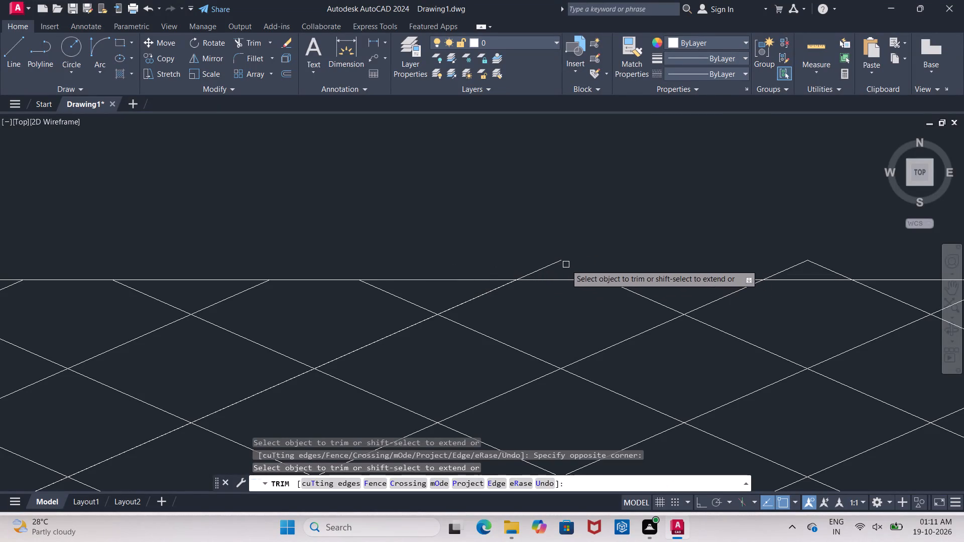
{"action": "left_click", "coordinate": [562, 264]}
{"action": "left_click", "coordinate": [553, 264]}
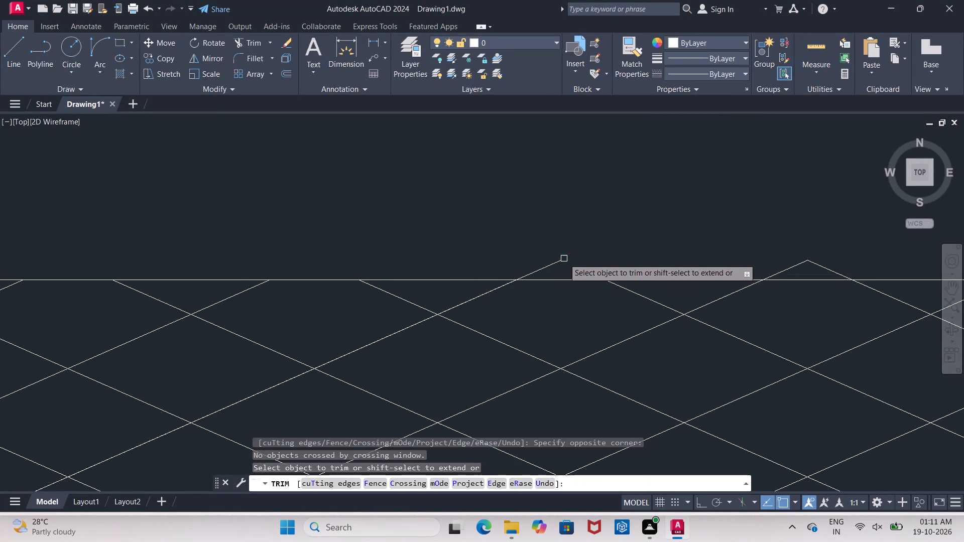
{"action": "left_click", "coordinate": [562, 259]}
{"action": "middle_click_drag", "start_coordinate": [678, 257], "coordinate": [421, 244]}
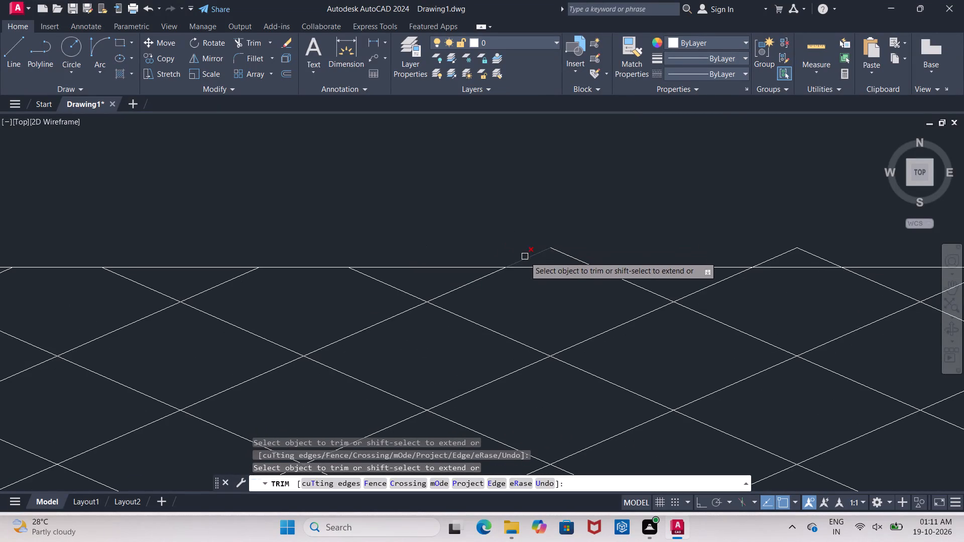
{"action": "left_click", "coordinate": [525, 257]}
{"action": "left_click", "coordinate": [571, 255]}
Trim three more lattice tips above the long rectangle's lower edge, continuing towards its lower-right corner.
{"action": "middle_click_drag", "start_coordinate": [631, 237], "coordinate": [290, 201]}
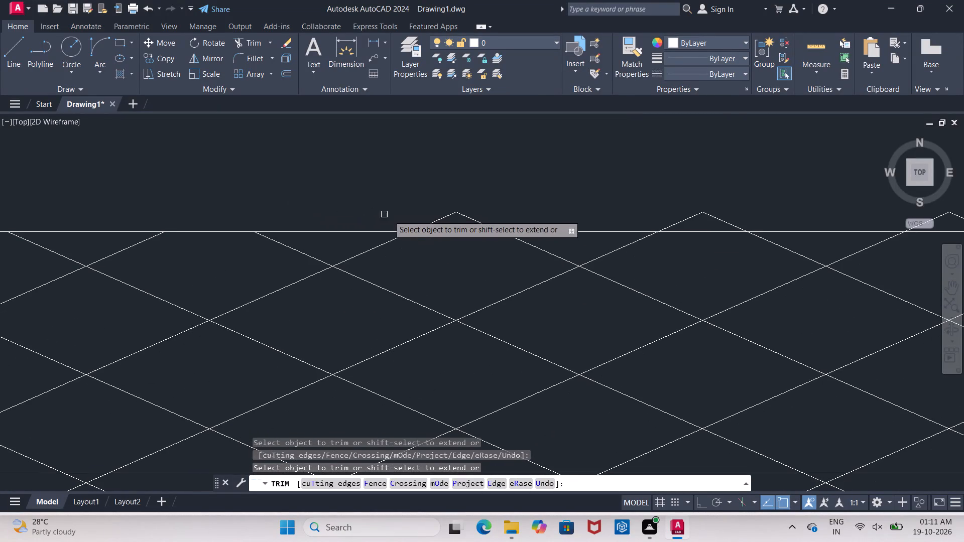
{"action": "left_click", "coordinate": [421, 222]}
{"action": "left_click", "coordinate": [435, 224]}
{"action": "left_click", "coordinate": [467, 219]}
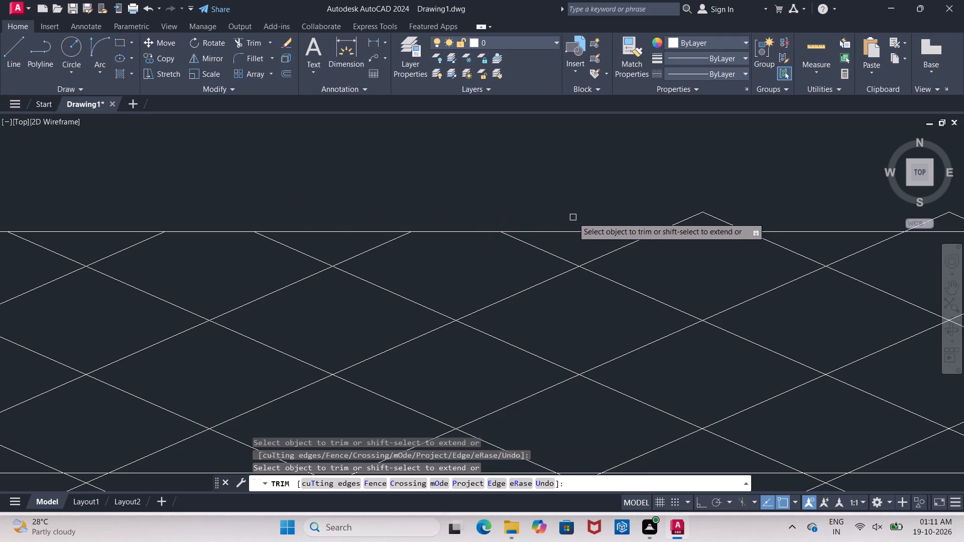
{"action": "middle_click_drag", "start_coordinate": [573, 217], "coordinate": [230, 213]}
{"action": "left_click", "coordinate": [347, 217]}
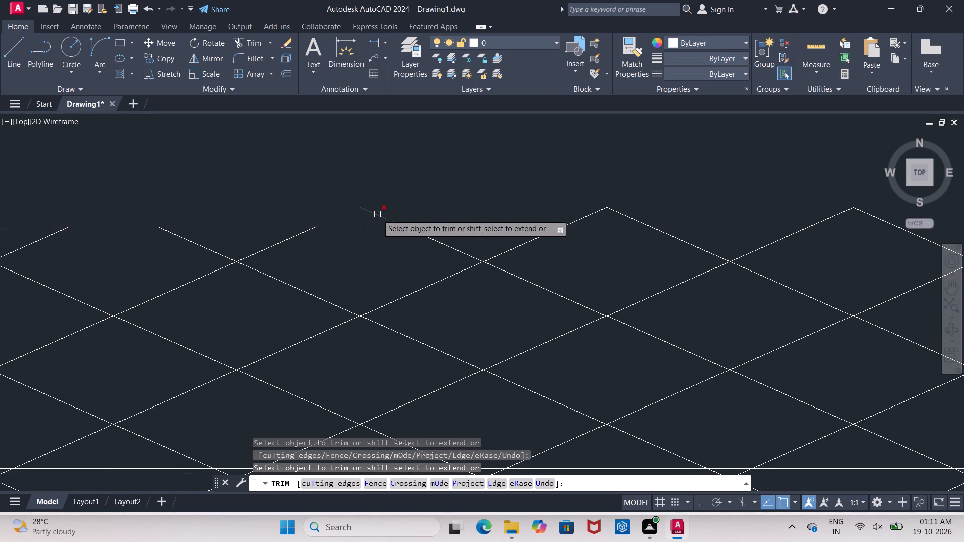
{"action": "left_click", "coordinate": [377, 214]}
{"action": "left_click", "coordinate": [586, 216]}
{"action": "left_click", "coordinate": [634, 221]}
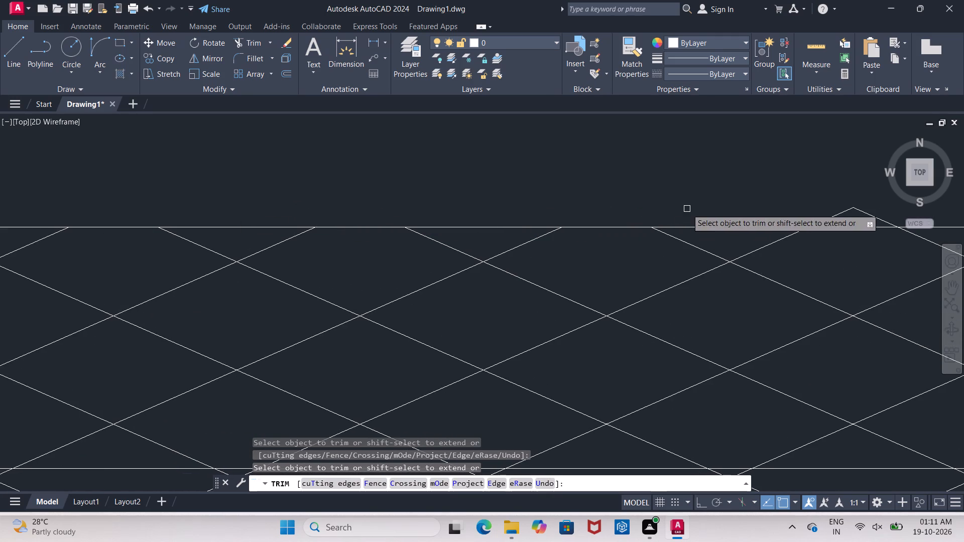
Trim the last three complete lattice tips above the long rectangle's lower edge before its lower-right corner.
{"action": "middle_click_drag", "start_coordinate": [688, 208], "coordinate": [220, 182]}
{"action": "left_click", "coordinate": [367, 189]}
{"action": "left_click_drag", "start_coordinate": [422, 190], "coordinate": [411, 195]}
{"action": "left_click", "coordinate": [405, 196]}
{"action": "middle_click_drag", "start_coordinate": [515, 181], "coordinate": [256, 181]}
{"action": "scroll", "coordinate": [256, 181], "scroll_direction": "down", "scroll_amount": 1}
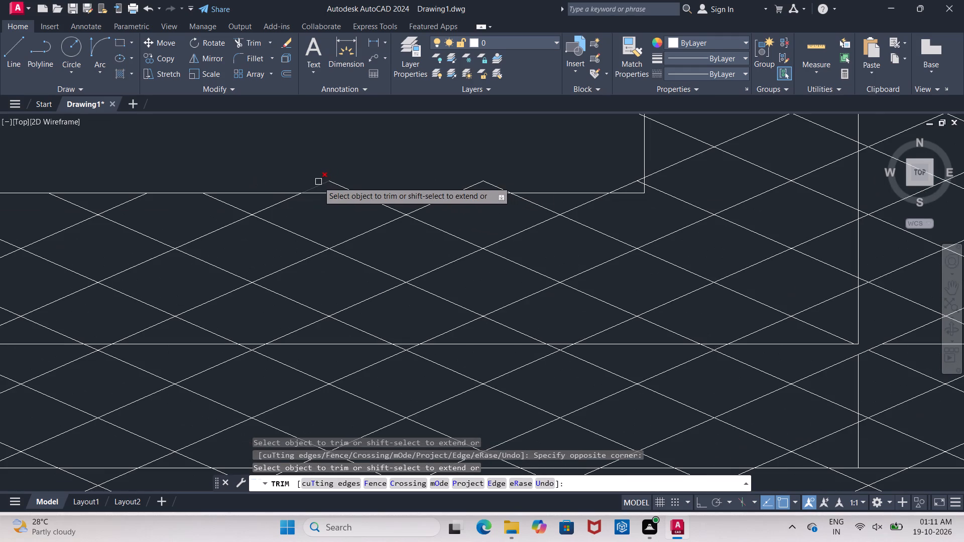
{"action": "left_click", "coordinate": [318, 182]}
{"action": "left_click", "coordinate": [330, 185]}
{"action": "left_click", "coordinate": [341, 186]}
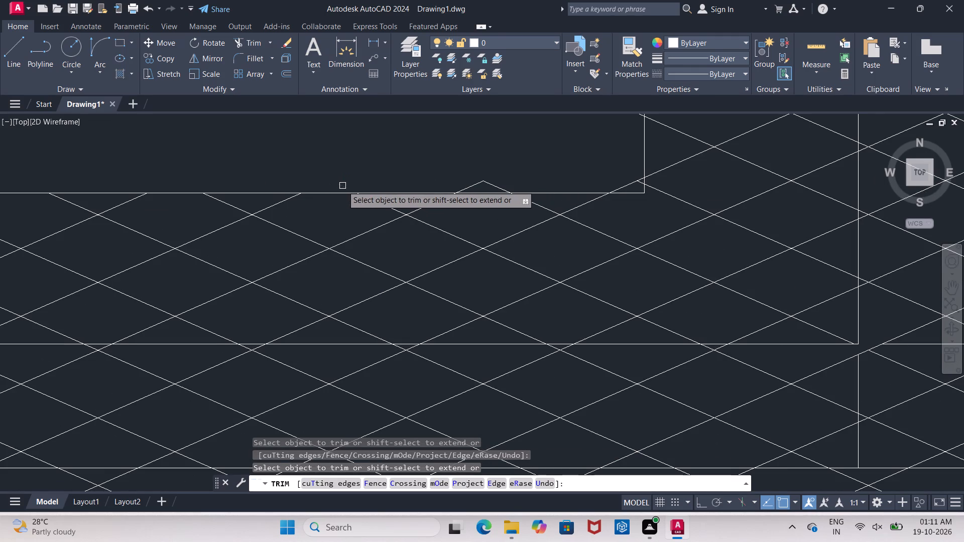
{"action": "scroll", "coordinate": [459, 181], "scroll_direction": "up", "scroll_amount": 4}
{"action": "middle_click_drag", "start_coordinate": [459, 181], "coordinate": [233, 173]}
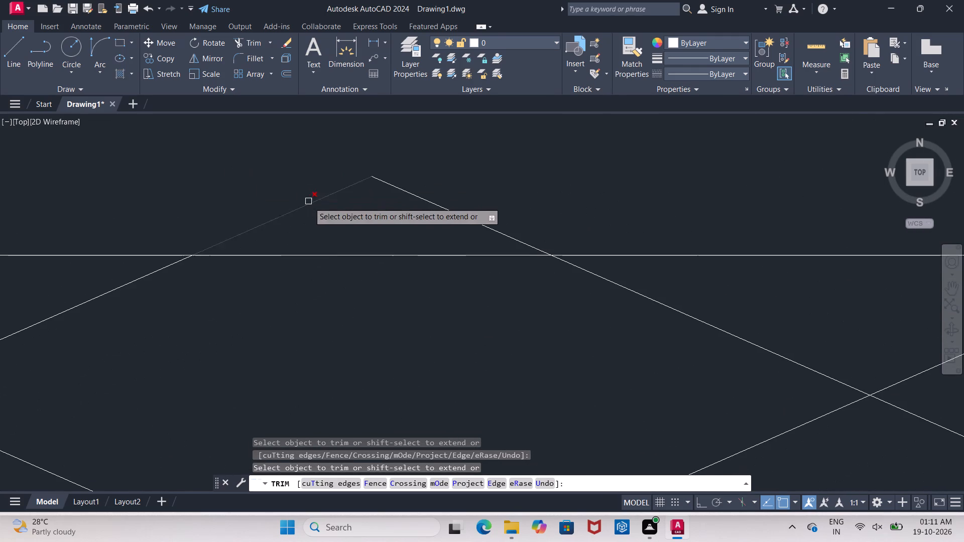
{"action": "left_click", "coordinate": [309, 203]}
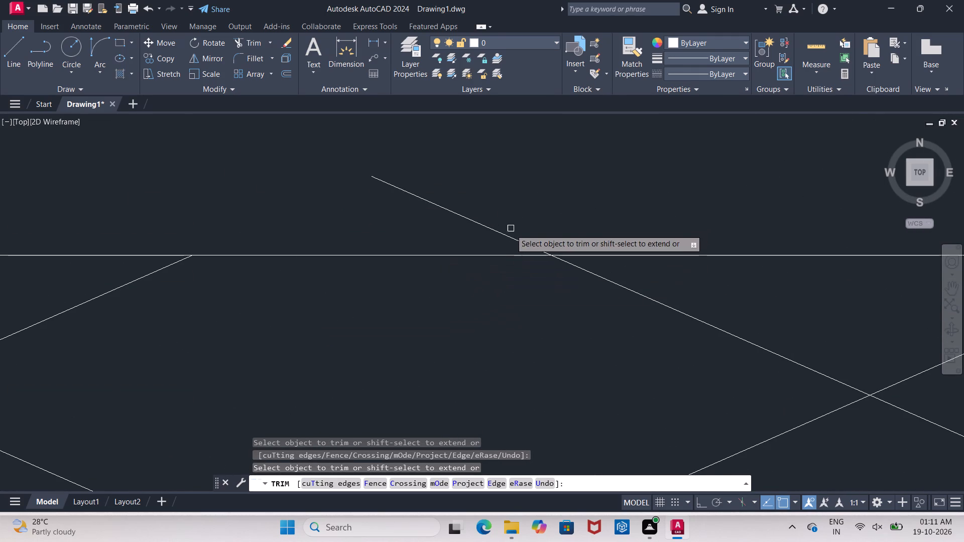
{"action": "left_click", "coordinate": [509, 231]}
{"action": "left_click", "coordinate": [508, 237]}
Trim the lattice lines crossing inside the long rectangle's lower-right corner back to its lower and right edges.
{"action": "middle_click_drag", "start_coordinate": [698, 215], "coordinate": [122, 215]}
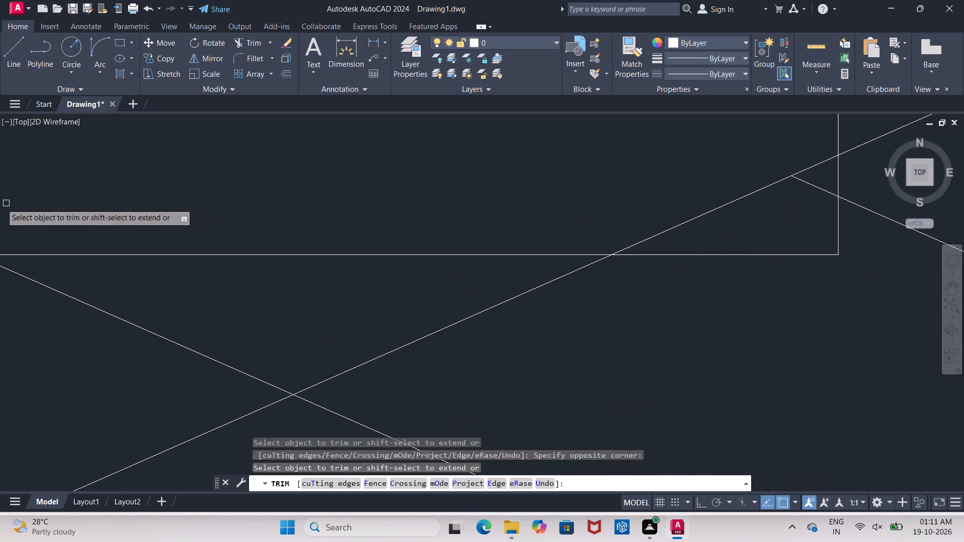
{"action": "left_click", "coordinate": [745, 201]}
{"action": "left_click", "coordinate": [737, 196]}
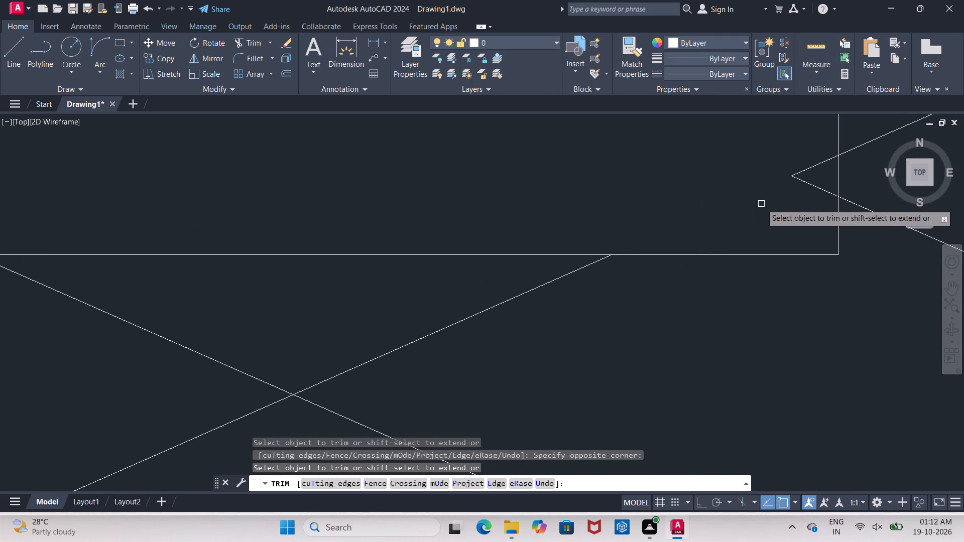
{"action": "middle_click_drag", "start_coordinate": [639, 237], "coordinate": [422, 280]}
{"action": "left_click", "coordinate": [601, 233]}
{"action": "left_click", "coordinate": [601, 211]}
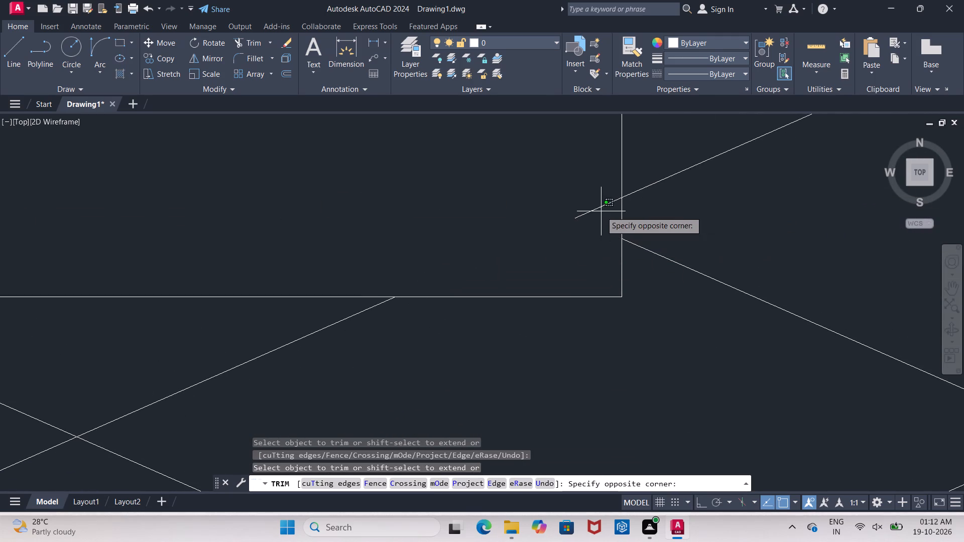
{"action": "left_click", "coordinate": [599, 206]}
Trim the next two lattice tips inside the long rectangle's right edge, working upward from the lower-right corner.
{"action": "middle_click_drag", "start_coordinate": [599, 206], "coordinate": [631, 449]}
{"action": "scroll", "coordinate": [624, 443], "scroll_direction": "down", "scroll_amount": 2}
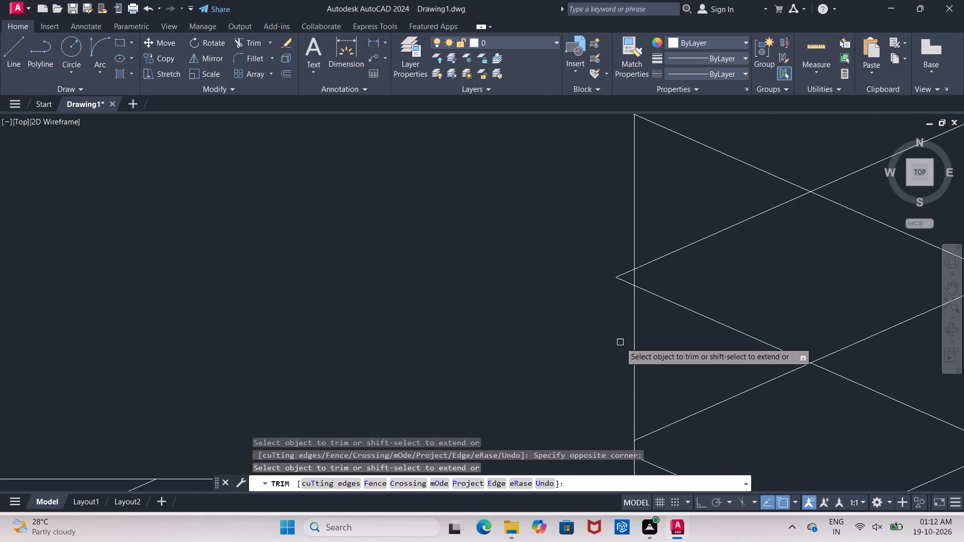
{"action": "left_click", "coordinate": [625, 283]}
{"action": "left_click", "coordinate": [624, 270]}
{"action": "middle_click_drag", "start_coordinate": [616, 261], "coordinate": [587, 497]}
{"action": "scroll", "coordinate": [616, 268], "scroll_direction": "down", "scroll_amount": 1}
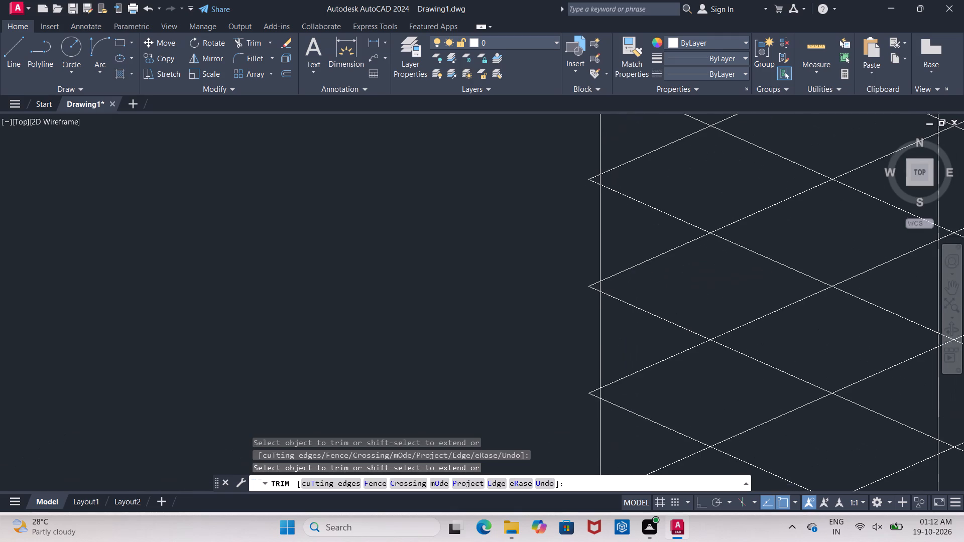
{"action": "middle_click_drag", "start_coordinate": [587, 497], "coordinate": [587, 498]}
{"action": "left_click", "coordinate": [593, 399]}
{"action": "left_click", "coordinate": [593, 403]}
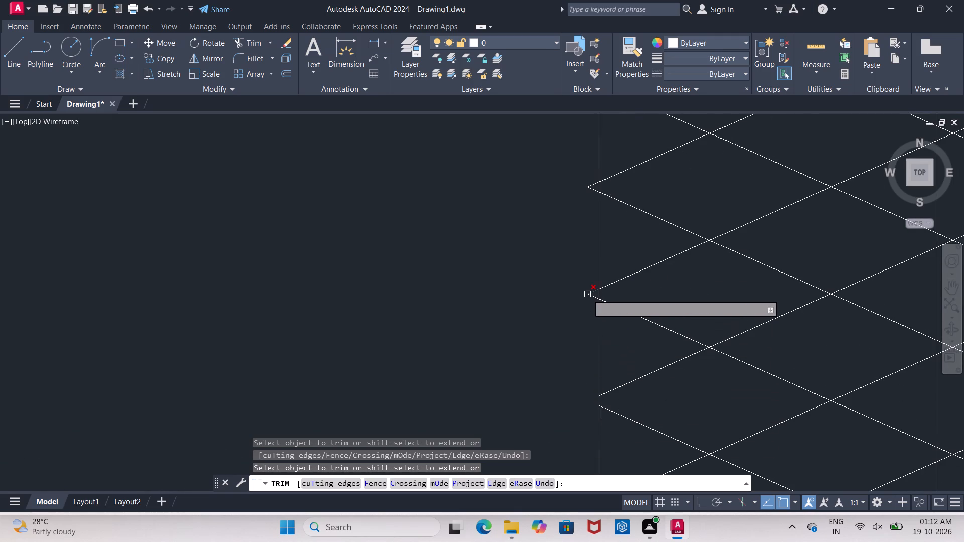
Trim the last two lattice tips protruding inside the long rectangle's right edge, just below its upper-right corner.
{"action": "left_click", "coordinate": [587, 294]}
{"action": "left_click", "coordinate": [588, 296]}
{"action": "middle_click_drag", "start_coordinate": [588, 248], "coordinate": [565, 366]}
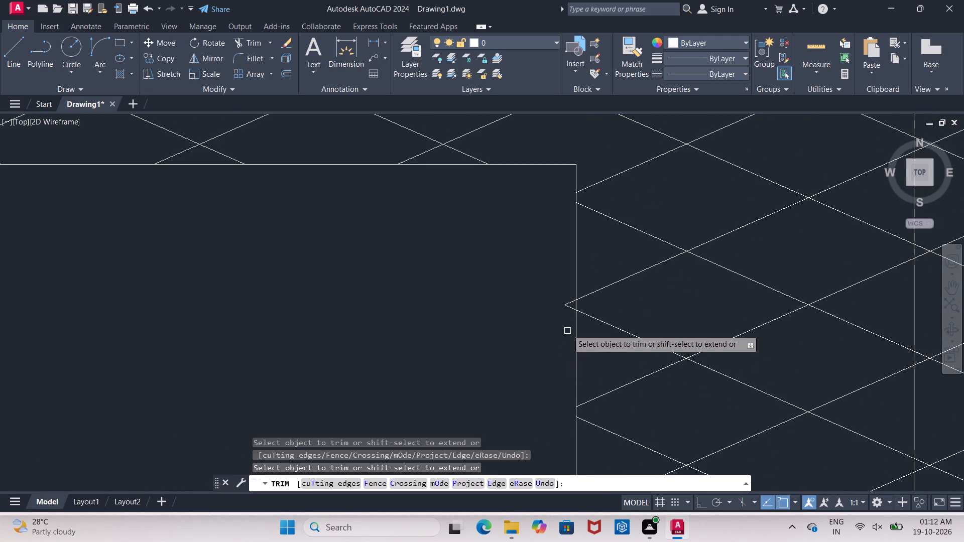
{"action": "scroll", "coordinate": [568, 320], "scroll_direction": "up", "scroll_amount": 2}
{"action": "left_click", "coordinate": [569, 278]}
{"action": "left_click", "coordinate": [569, 289]}
Trim the first three lattice segments just above the lower edge of the rectangle over the long one, starting near its lower-left corner.
{"action": "scroll", "coordinate": [568, 295], "scroll_direction": "down", "scroll_amount": 2}
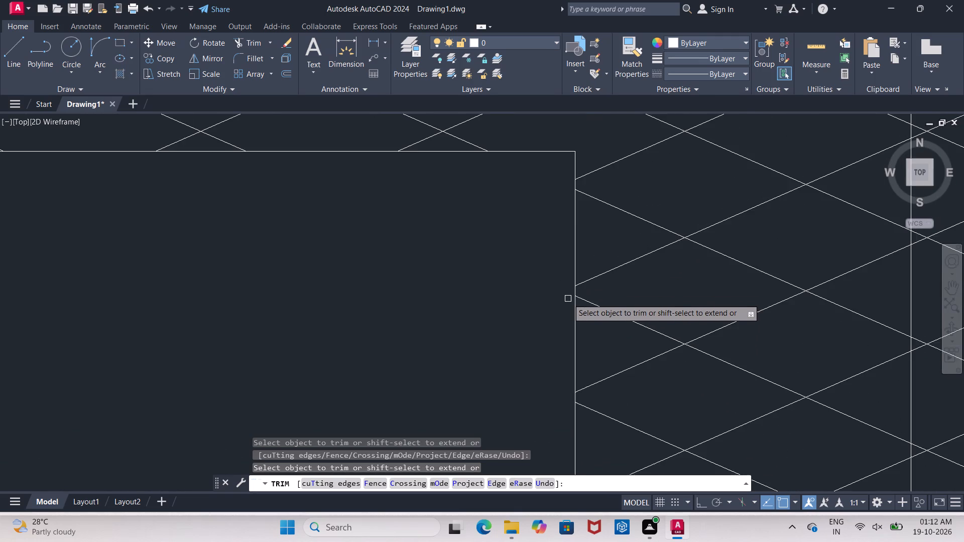
{"action": "scroll", "coordinate": [565, 299], "scroll_direction": "down", "scroll_amount": 2}
{"action": "scroll", "coordinate": [517, 361], "scroll_direction": "down", "scroll_amount": 2}
{"action": "middle_click_drag", "start_coordinate": [517, 361], "coordinate": [644, 315]}
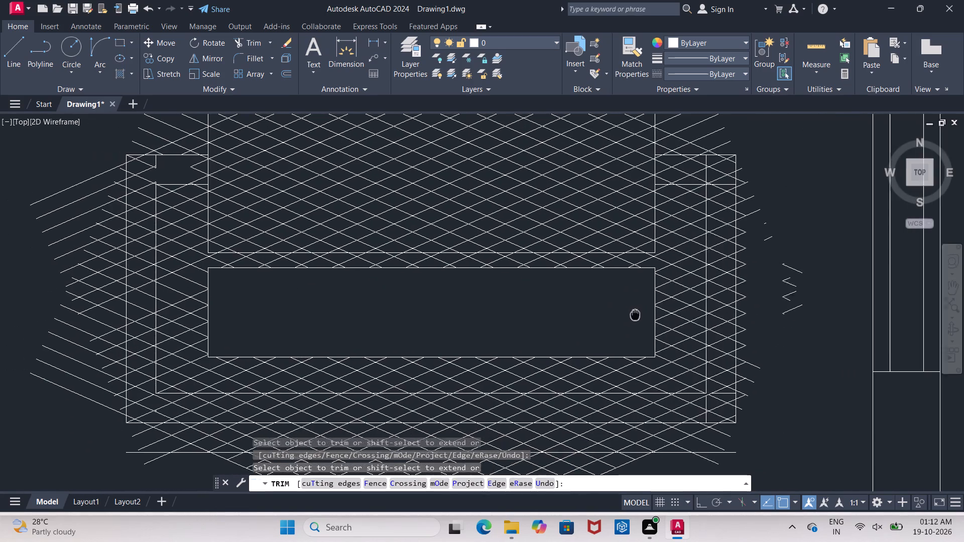
{"action": "middle_click_drag", "start_coordinate": [644, 315], "coordinate": [789, 318]}
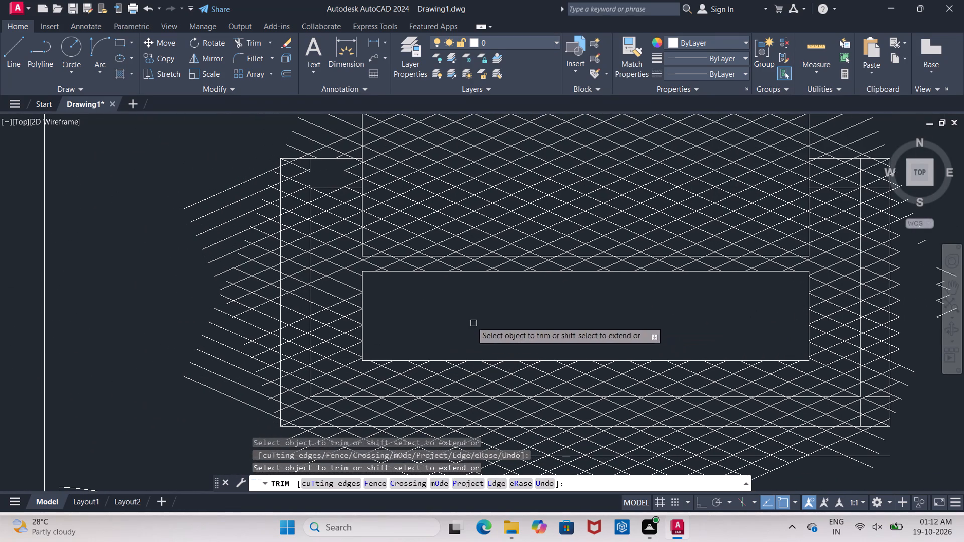
{"action": "scroll", "coordinate": [361, 251], "scroll_direction": "up", "scroll_amount": 5}
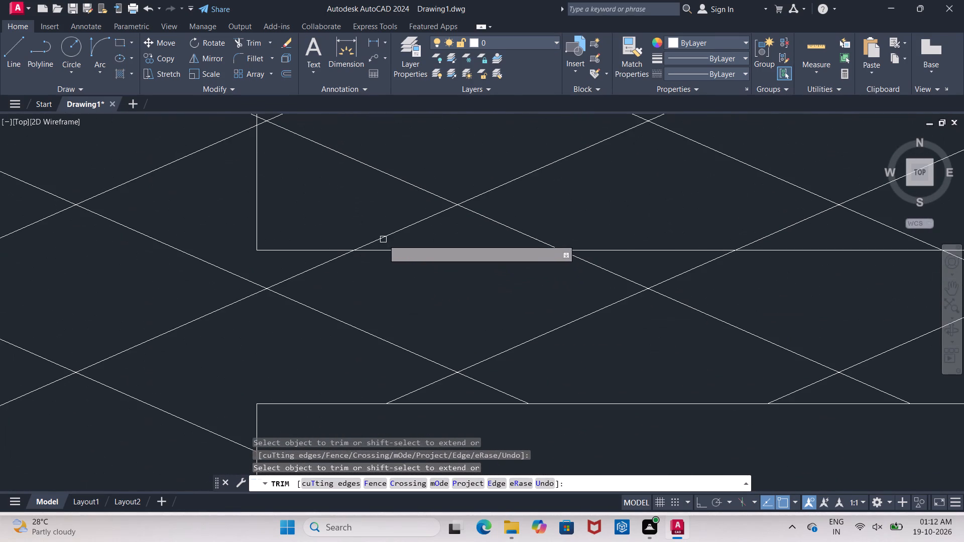
{"action": "left_click", "coordinate": [383, 239]}
{"action": "left_click", "coordinate": [523, 231]}
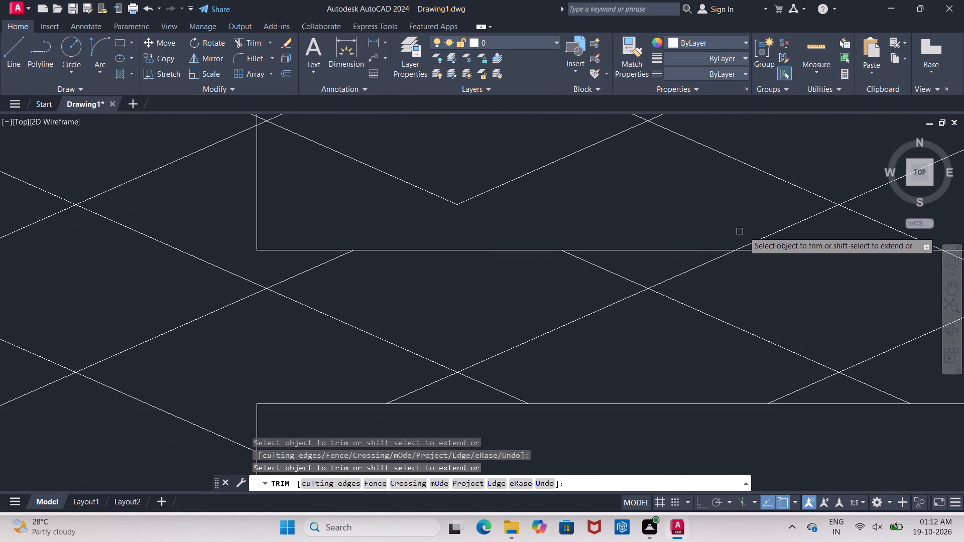
{"action": "left_click", "coordinate": [806, 225]}
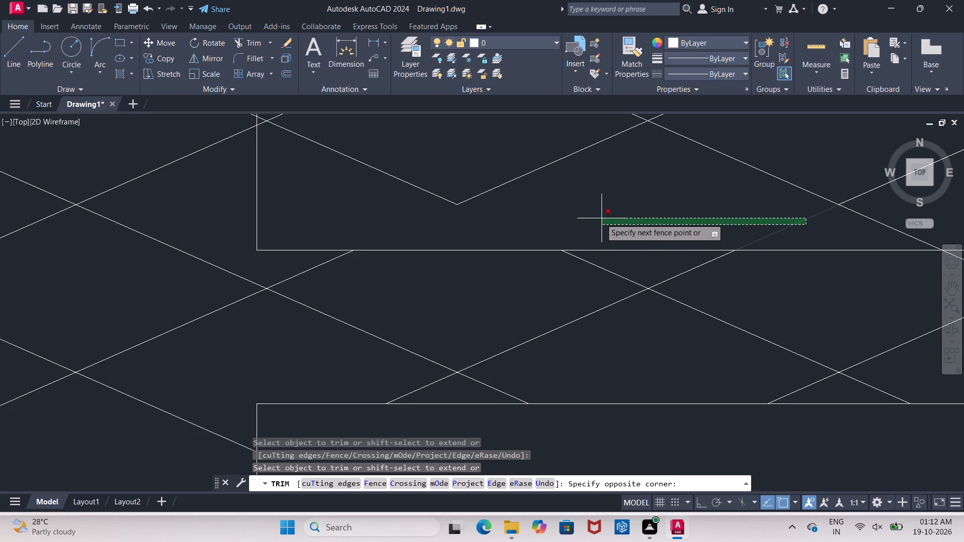
{"action": "left_click", "coordinate": [571, 222]}
{"action": "key", "text": "Escape"}
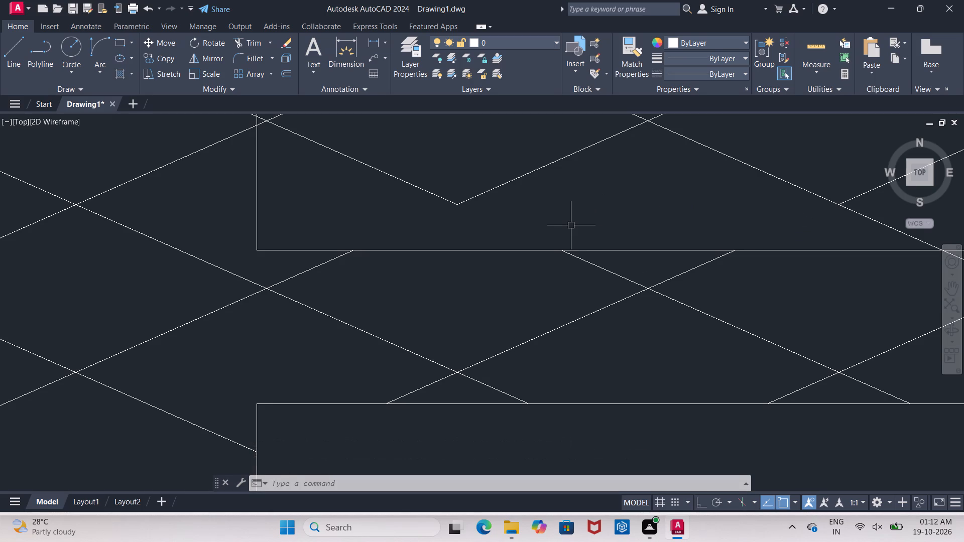
Restart Trim and cut the next four lattice segments above the upper rectangle's lower edge, continuing towards its lower-right corner.
{"action": "scroll", "coordinate": [572, 224], "scroll_direction": "down", "scroll_amount": 3}
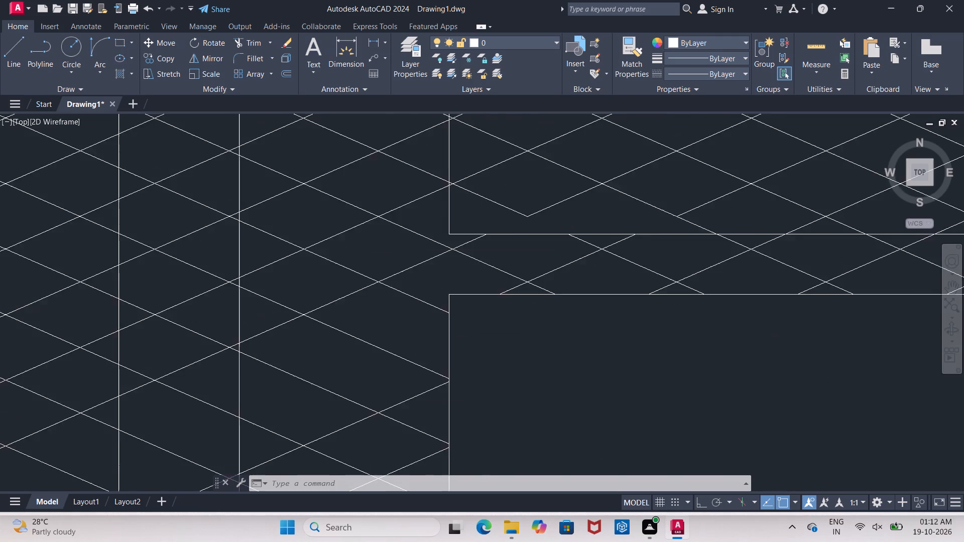
{"action": "scroll", "coordinate": [572, 224], "scroll_direction": "down", "scroll_amount": 2}
{"action": "scroll", "coordinate": [638, 220], "scroll_direction": "down", "scroll_amount": 1}
{"action": "middle_click_drag", "start_coordinate": [639, 222], "coordinate": [550, 274]}
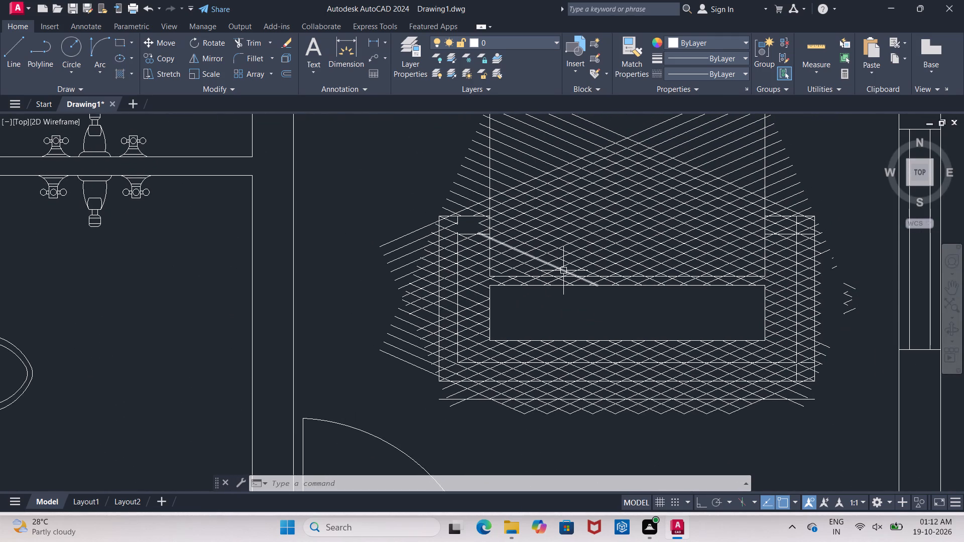
{"action": "scroll", "coordinate": [535, 274], "scroll_direction": "up", "scroll_amount": 3}
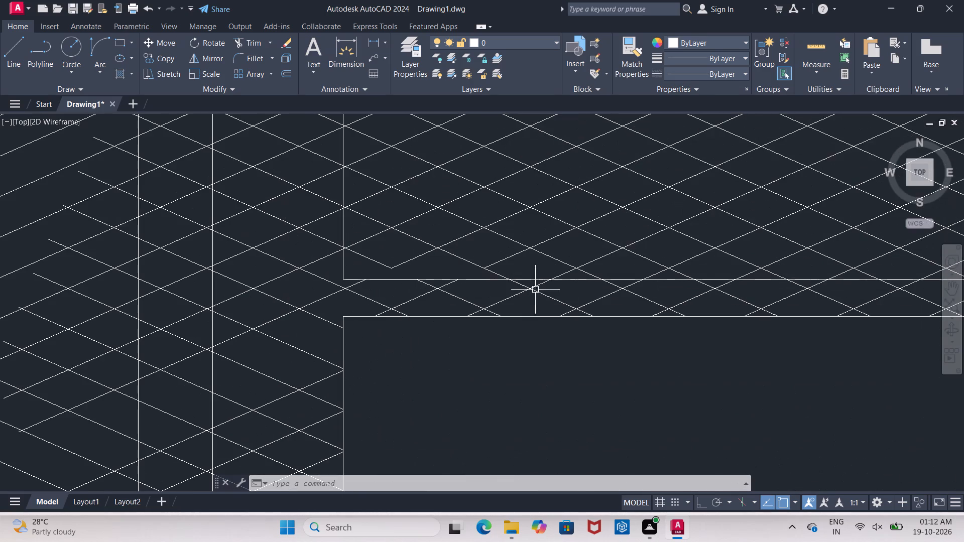
{"action": "scroll", "coordinate": [467, 272], "scroll_direction": "up", "scroll_amount": 2}
{"action": "key", "text": "Escape"}
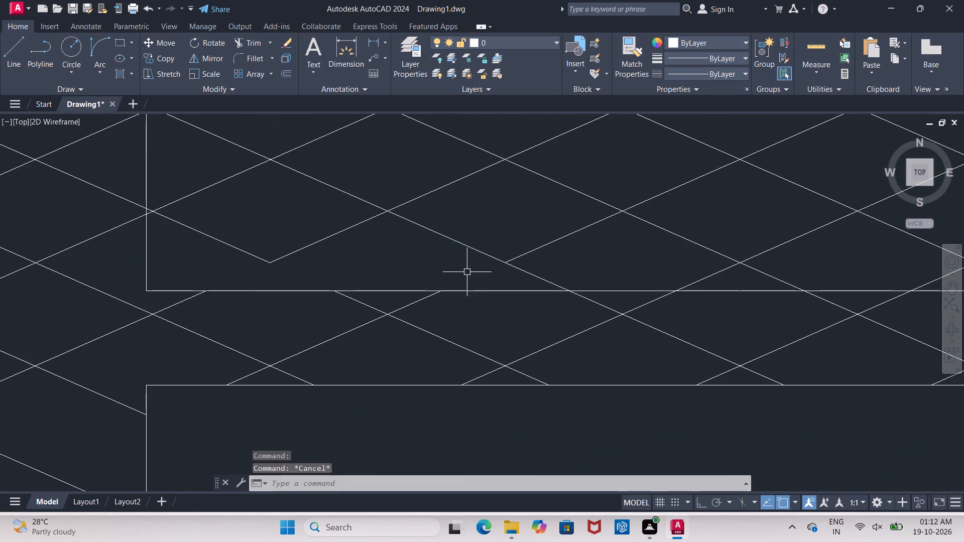
{"action": "type", "text": "TR"}
{"action": "key", "text": "space"}
{"action": "key", "text": "space"}
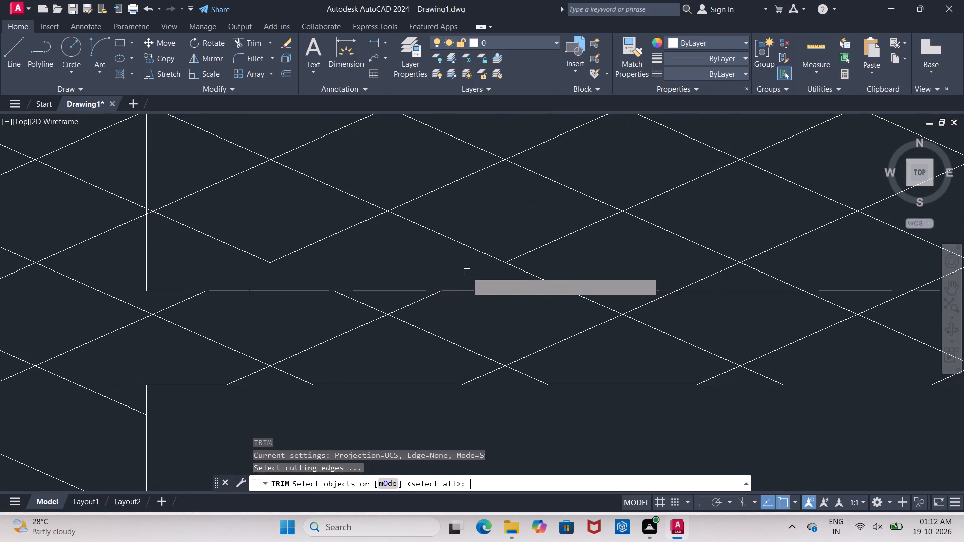
{"action": "middle_click_drag", "start_coordinate": [655, 263], "coordinate": [652, 264]}
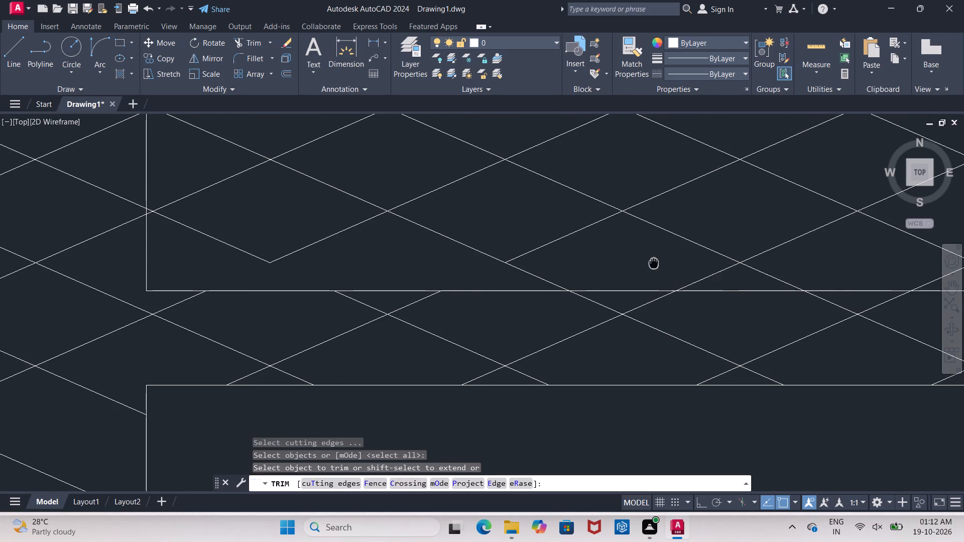
{"action": "middle_click_drag", "start_coordinate": [652, 264], "coordinate": [595, 301]}
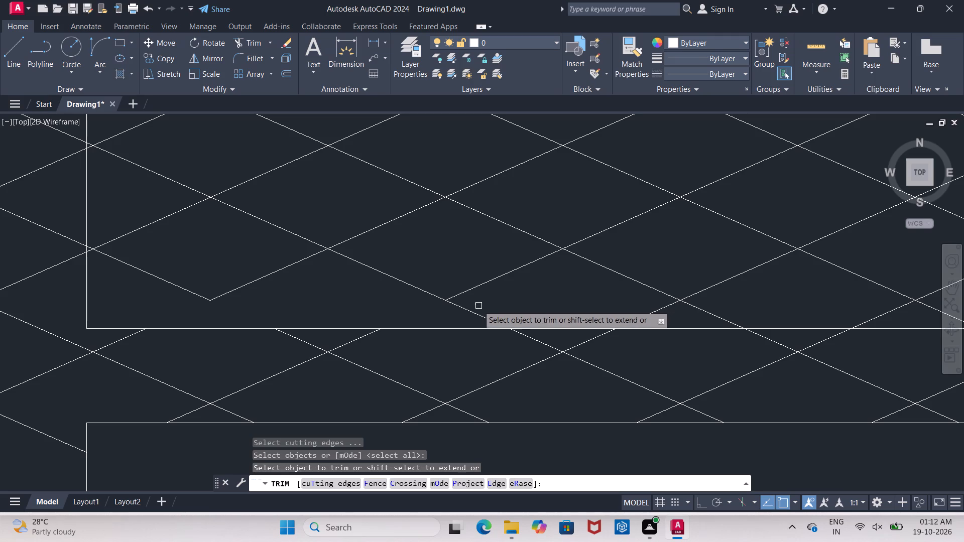
{"action": "left_click", "coordinate": [474, 315]}
{"action": "left_click", "coordinate": [658, 313]}
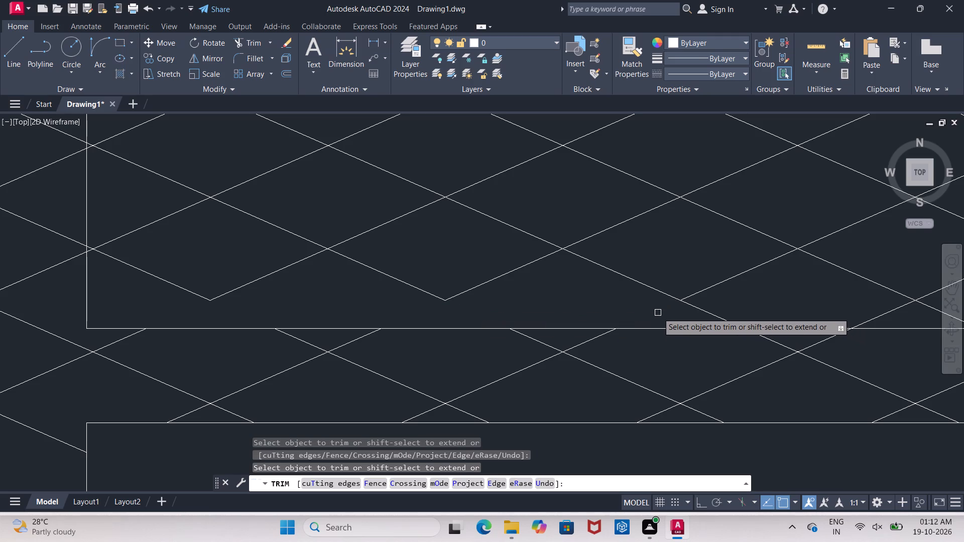
{"action": "middle_click_drag", "start_coordinate": [519, 312], "coordinate": [237, 315]}
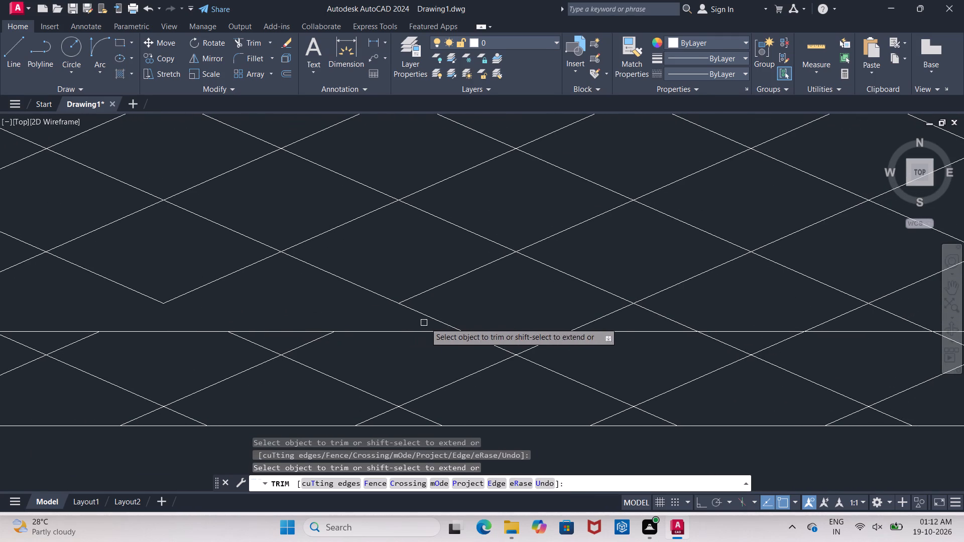
{"action": "left_click", "coordinate": [456, 321]}
{"action": "left_click", "coordinate": [616, 311]}
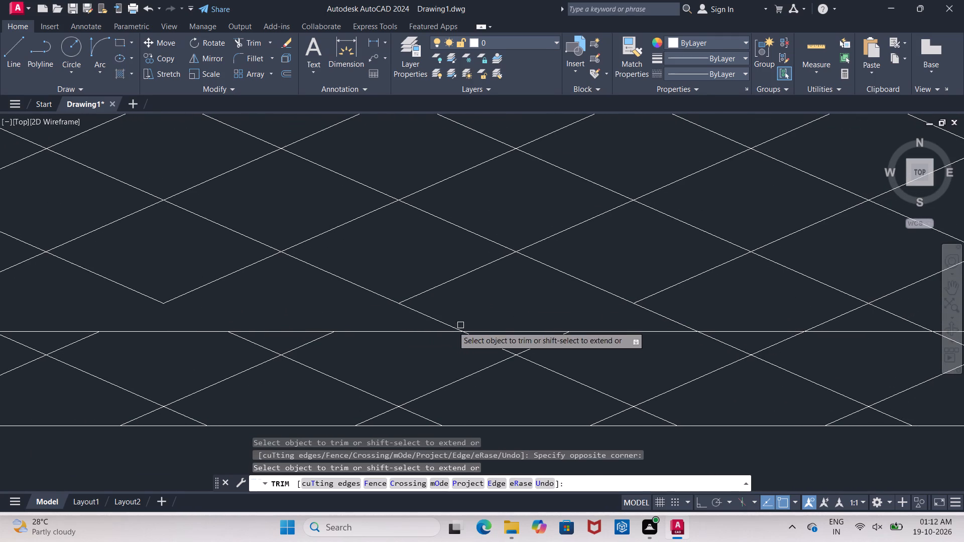
{"action": "left_click", "coordinate": [449, 326]}
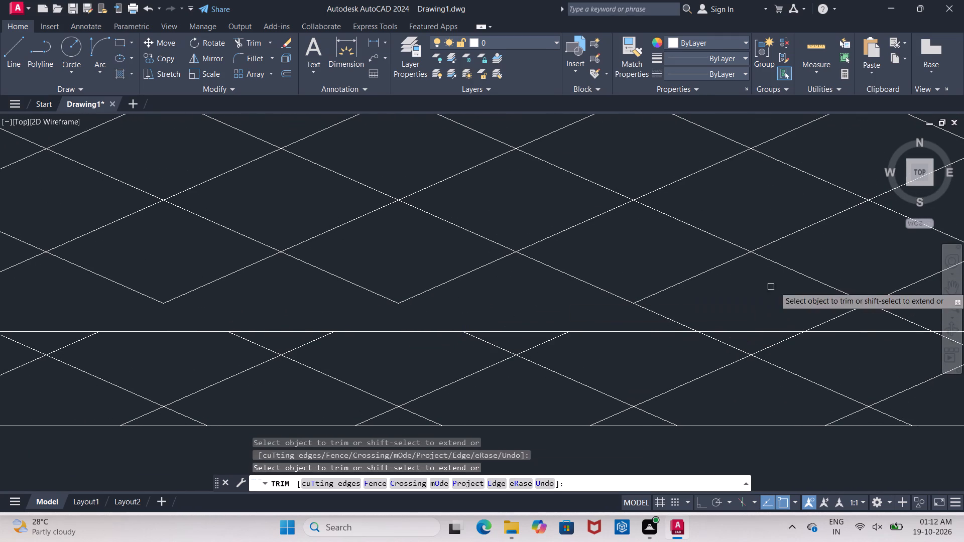
Trim the lattice segments below the next three lattice points along the upper rectangle's lower edge.
{"action": "middle_click_drag", "start_coordinate": [815, 287], "coordinate": [443, 286]}
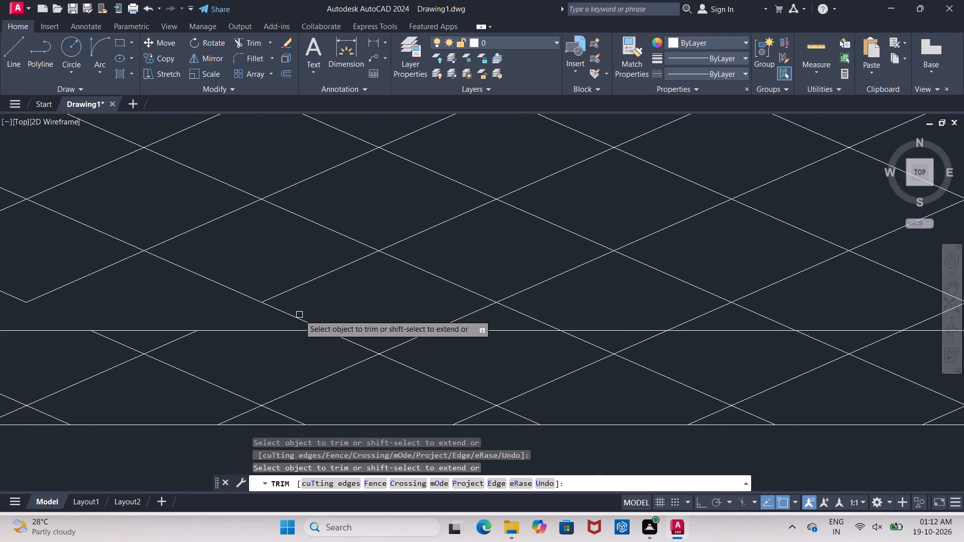
{"action": "left_click", "coordinate": [299, 315]}
{"action": "left_click", "coordinate": [293, 317]}
{"action": "left_click", "coordinate": [454, 315]}
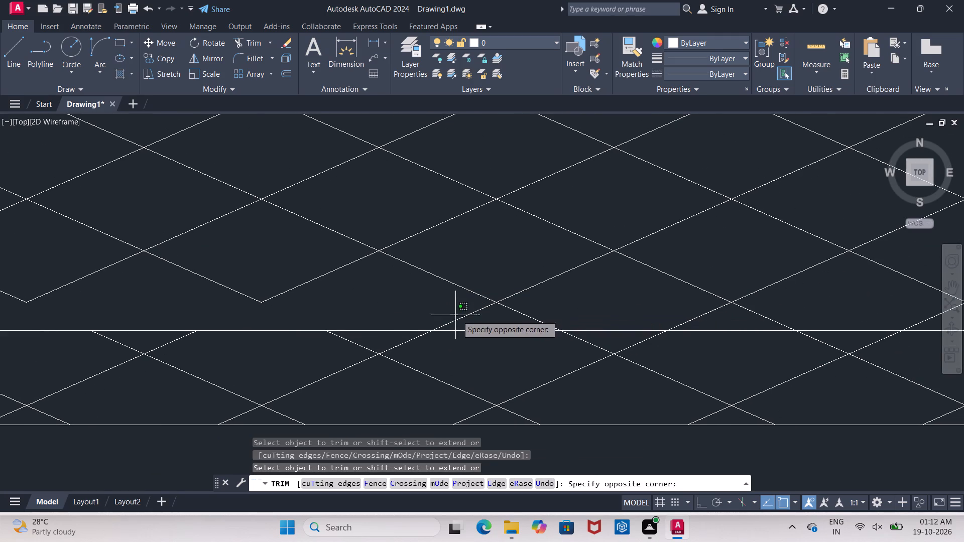
{"action": "left_click", "coordinate": [476, 316]}
{"action": "left_click", "coordinate": [534, 320]}
{"action": "left_click", "coordinate": [711, 315]}
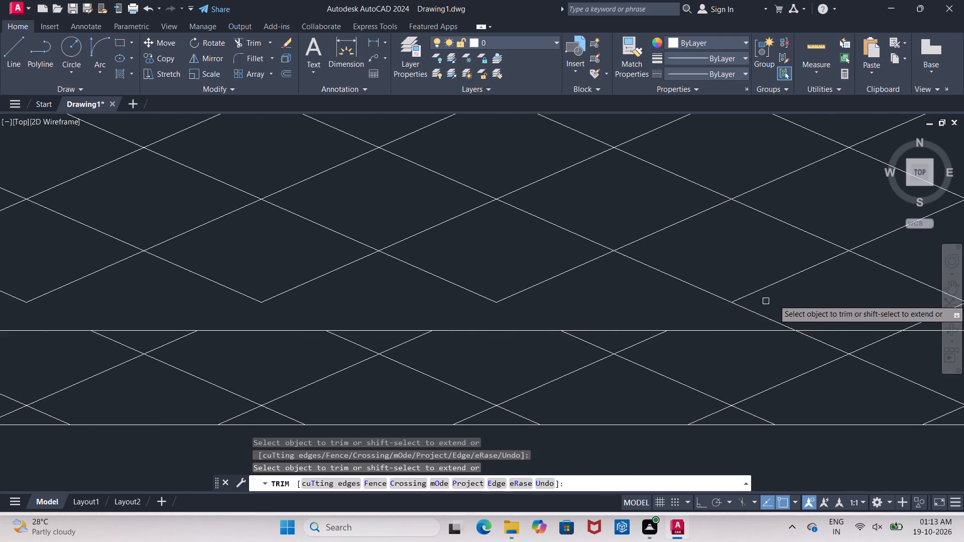
{"action": "left_click", "coordinate": [755, 318]}
{"action": "middle_click_drag", "start_coordinate": [802, 301], "coordinate": [429, 330]}
{"action": "scroll", "coordinate": [598, 322], "scroll_direction": "down", "scroll_amount": 1}
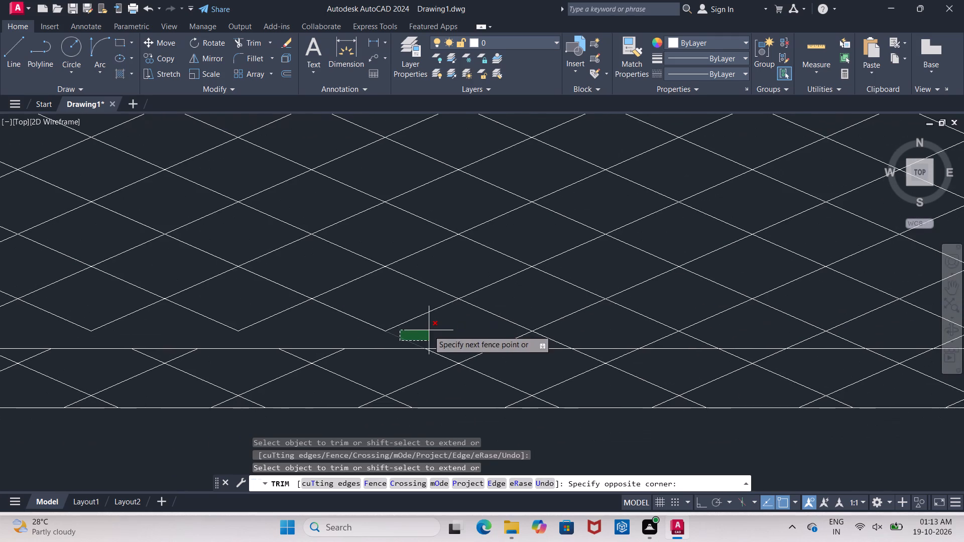
{"action": "left_click", "coordinate": [475, 329]}
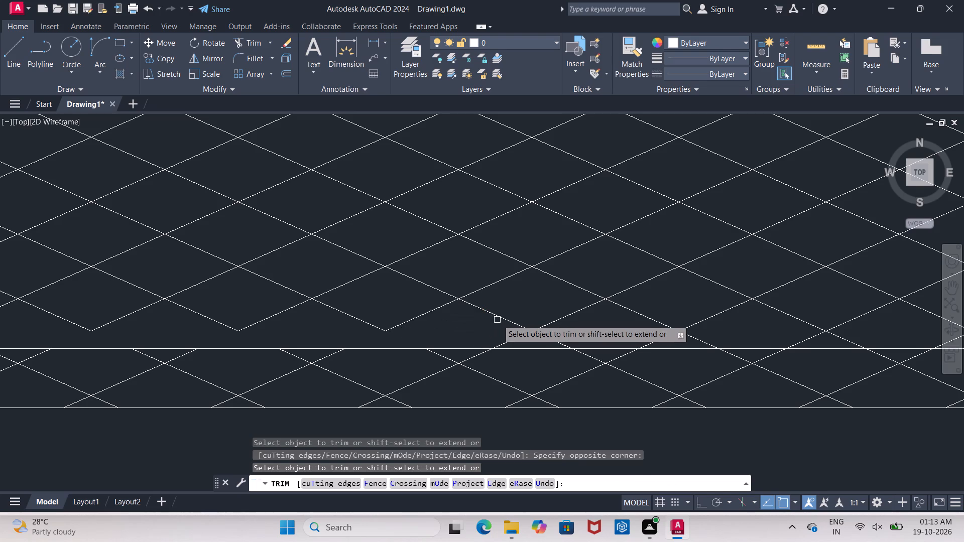
Trim both lattice segments below each of the following three lattice points above the upper rectangle's lower edge.
{"action": "left_click", "coordinate": [513, 339]}
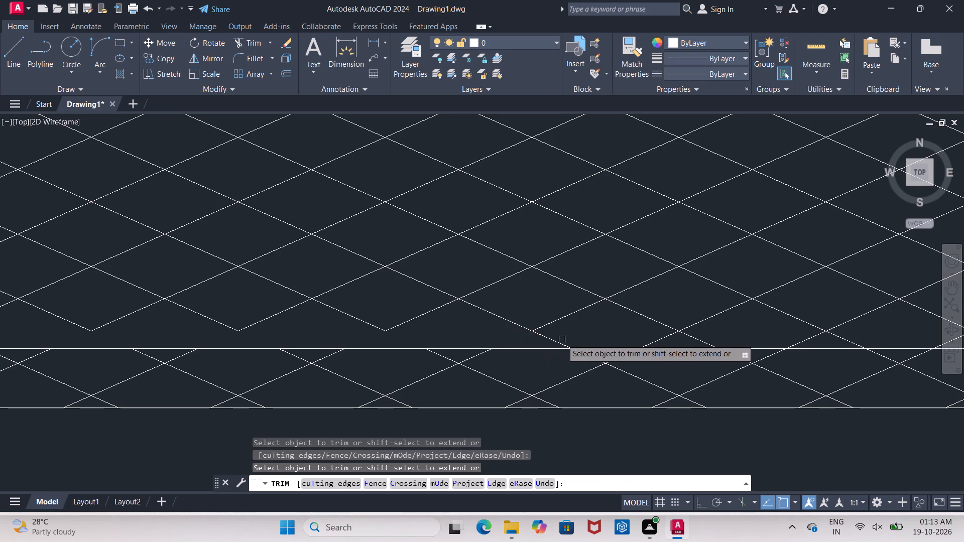
{"action": "left_click", "coordinate": [553, 344]}
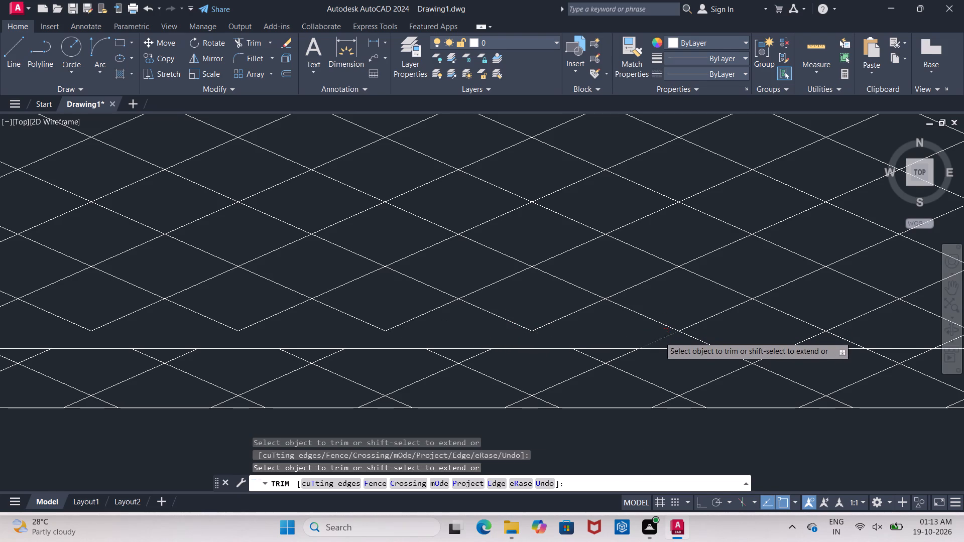
{"action": "left_click", "coordinate": [659, 337]}
{"action": "left_click", "coordinate": [694, 337]}
{"action": "middle_click_drag", "start_coordinate": [772, 327], "coordinate": [502, 312]}
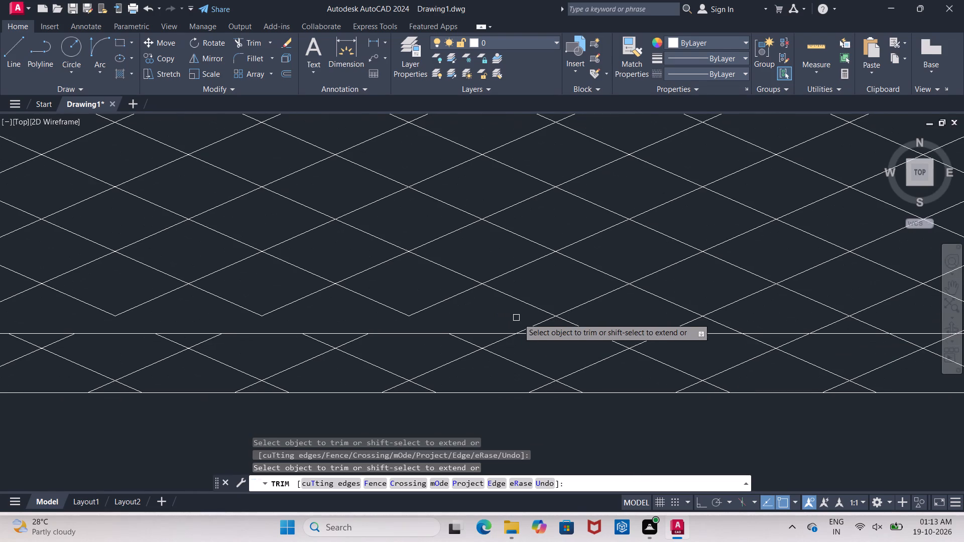
{"action": "left_click", "coordinate": [535, 321]}
{"action": "left_click", "coordinate": [581, 329]}
Trim the lattice segments below the last three lattice points before the upper rectangle's lower-right corner, back from its lower edge.
{"action": "middle_click_drag", "start_coordinate": [635, 316], "coordinate": [317, 311]}
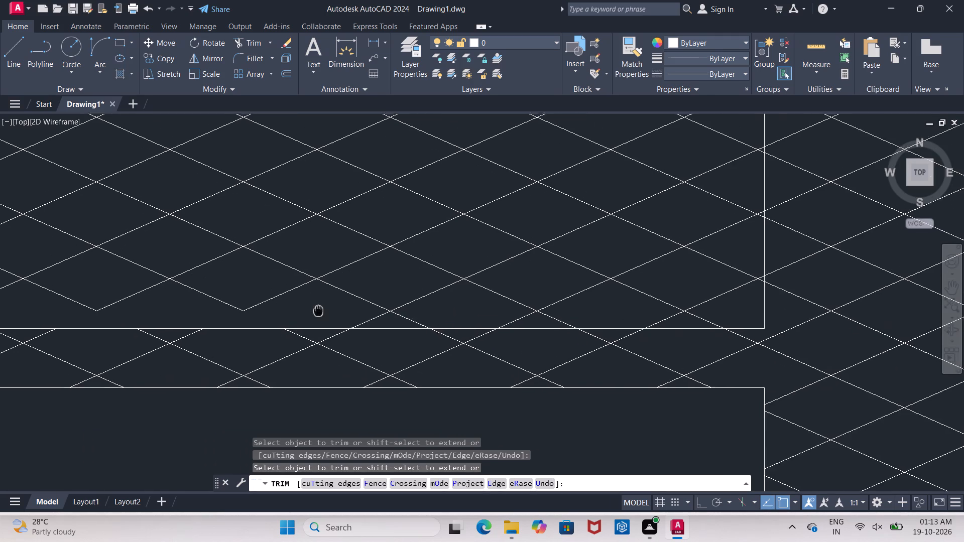
{"action": "middle_click_drag", "start_coordinate": [317, 311], "coordinate": [317, 311]}
{"action": "left_click", "coordinate": [378, 316]}
{"action": "left_click", "coordinate": [355, 317]}
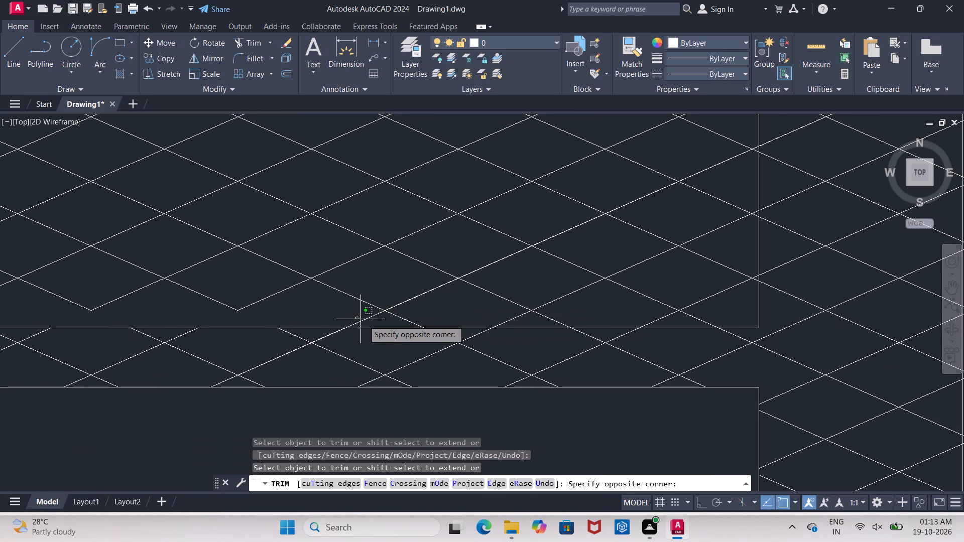
{"action": "left_click", "coordinate": [369, 321]}
{"action": "left_click", "coordinate": [399, 320]}
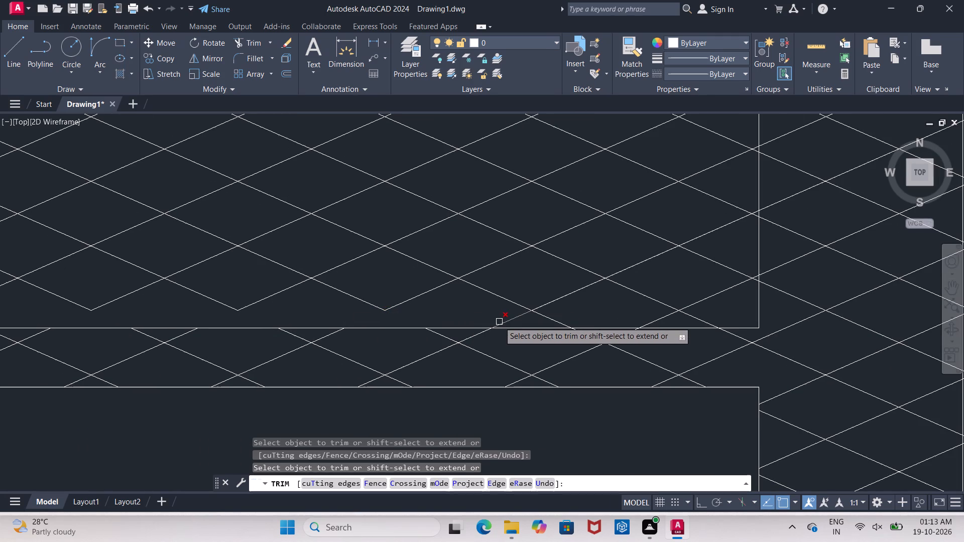
{"action": "left_click", "coordinate": [499, 322]}
{"action": "left_click", "coordinate": [509, 316]}
{"action": "left_click", "coordinate": [523, 318]}
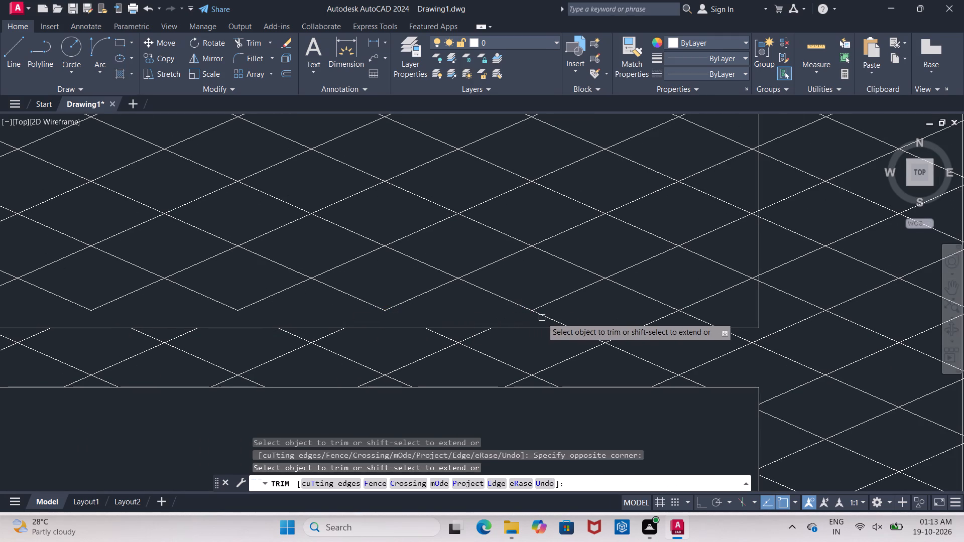
{"action": "left_click", "coordinate": [544, 317]}
{"action": "left_click", "coordinate": [661, 318]}
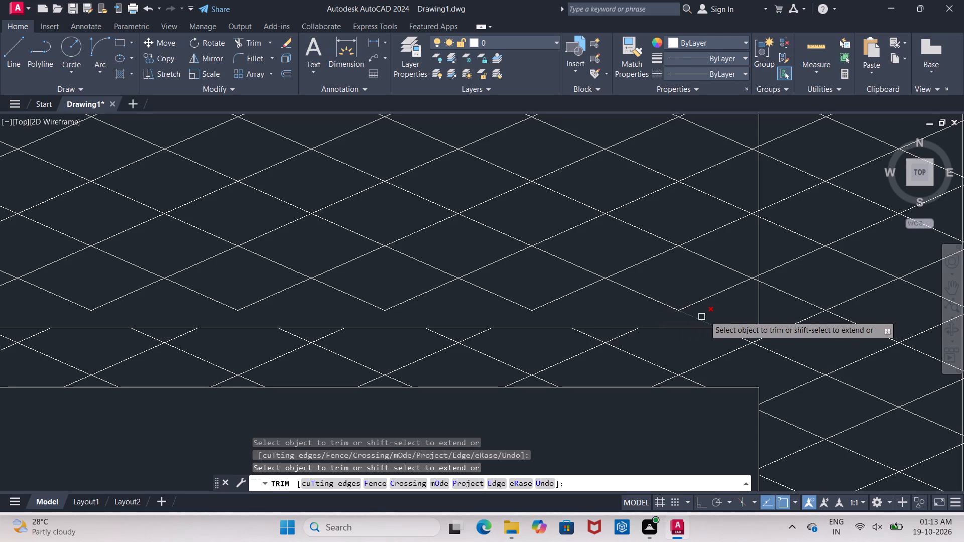
{"action": "left_click", "coordinate": [702, 319]}
Trim the short lattice segments between the lowest two lattice points and the upper rectangle's right edge, just above its lower-right corner.
{"action": "scroll", "coordinate": [748, 315], "scroll_direction": "up", "scroll_amount": 1}
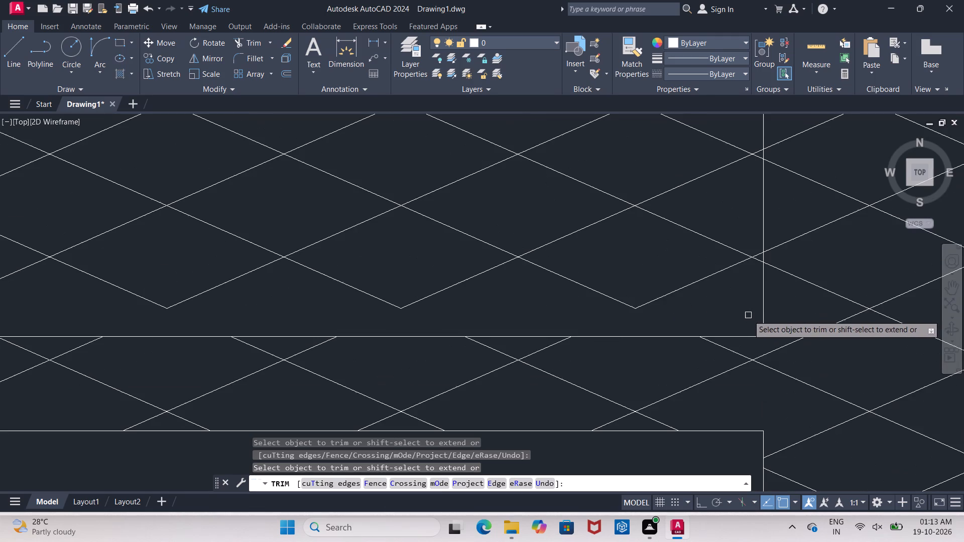
{"action": "middle_click_drag", "start_coordinate": [737, 292], "coordinate": [633, 388]}
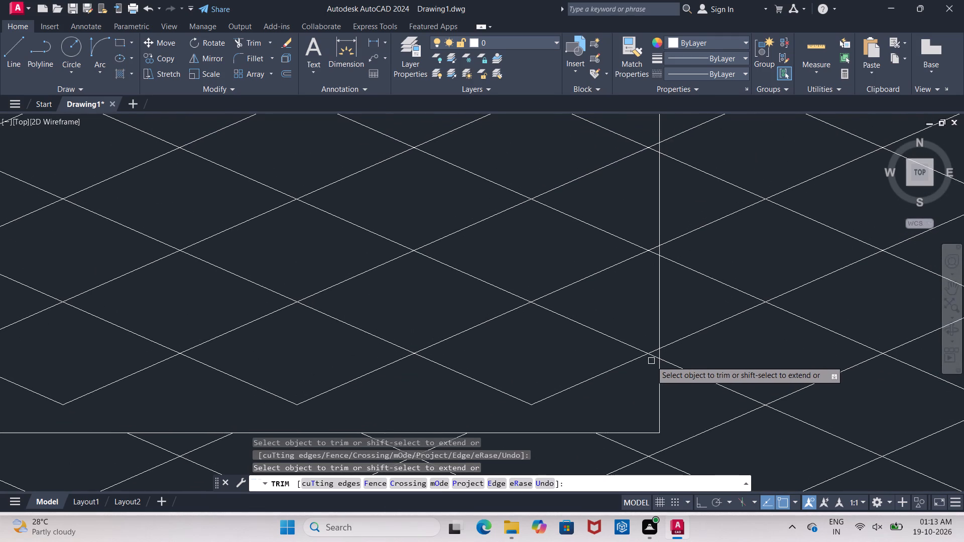
{"action": "left_click", "coordinate": [652, 360]}
{"action": "left_click", "coordinate": [652, 352]}
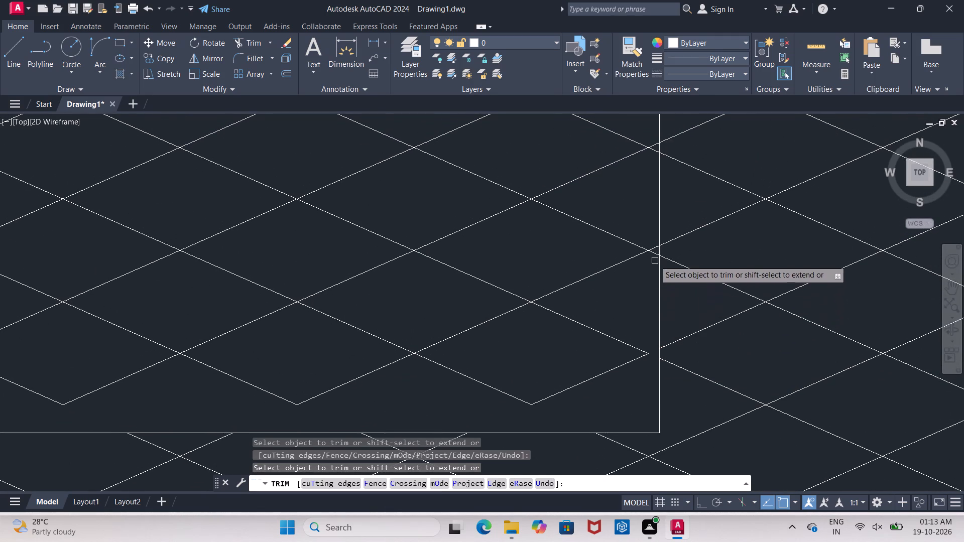
{"action": "left_click", "coordinate": [653, 255]}
{"action": "left_click", "coordinate": [653, 249]}
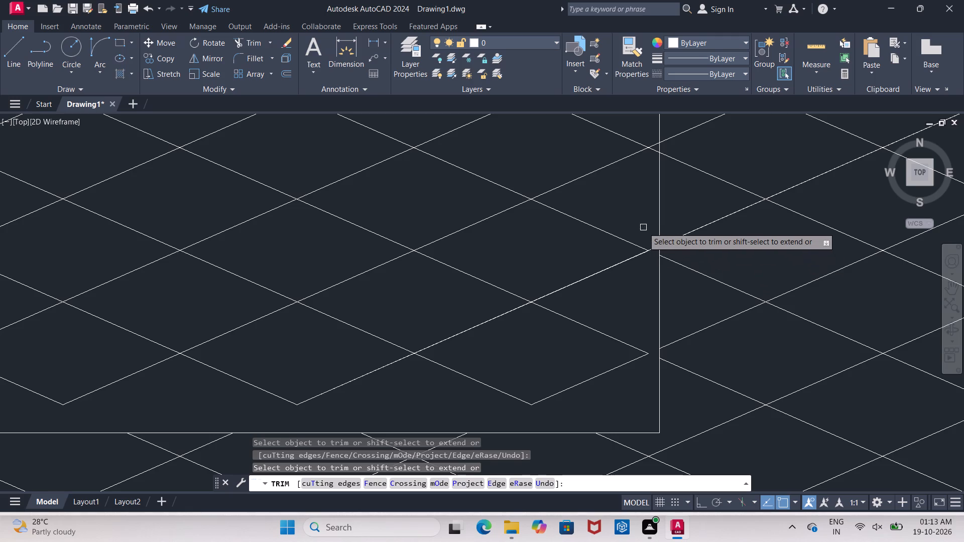
{"action": "left_click", "coordinate": [653, 249]}
Trim both short lattice segments between the third lattice point from the bottom and the upper rectangle's right edge.
{"action": "middle_click_drag", "start_coordinate": [637, 222], "coordinate": [628, 376]}
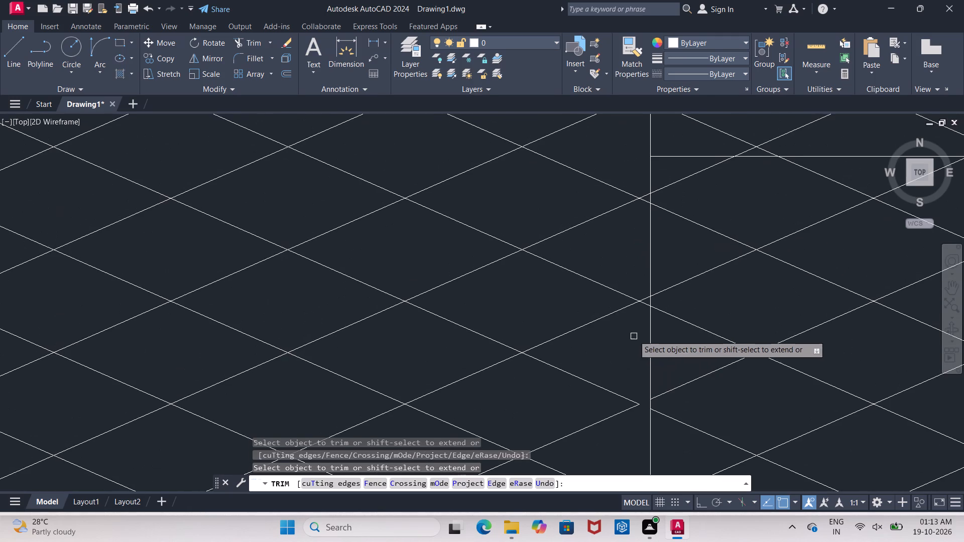
{"action": "left_click", "coordinate": [645, 304]}
{"action": "left_click", "coordinate": [643, 298]}
{"action": "left_click", "coordinate": [641, 298]}
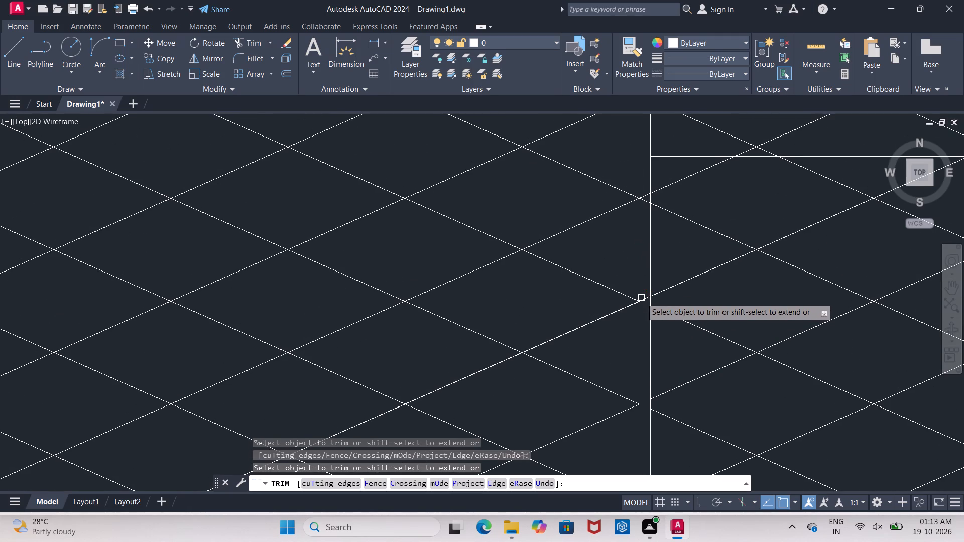
{"action": "left_click", "coordinate": [642, 300]}
{"action": "scroll", "coordinate": [647, 304], "scroll_direction": "up", "scroll_amount": 5}
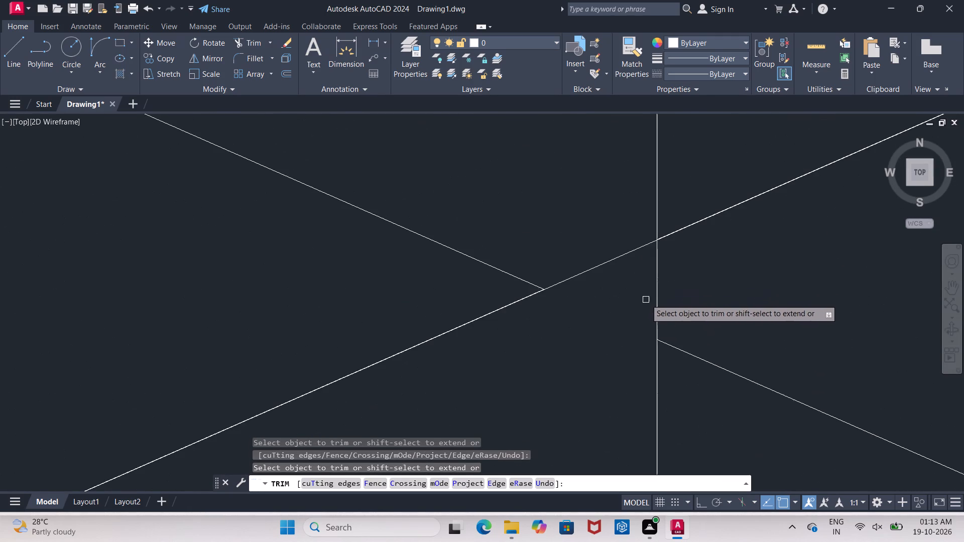
{"action": "left_click", "coordinate": [618, 257]}
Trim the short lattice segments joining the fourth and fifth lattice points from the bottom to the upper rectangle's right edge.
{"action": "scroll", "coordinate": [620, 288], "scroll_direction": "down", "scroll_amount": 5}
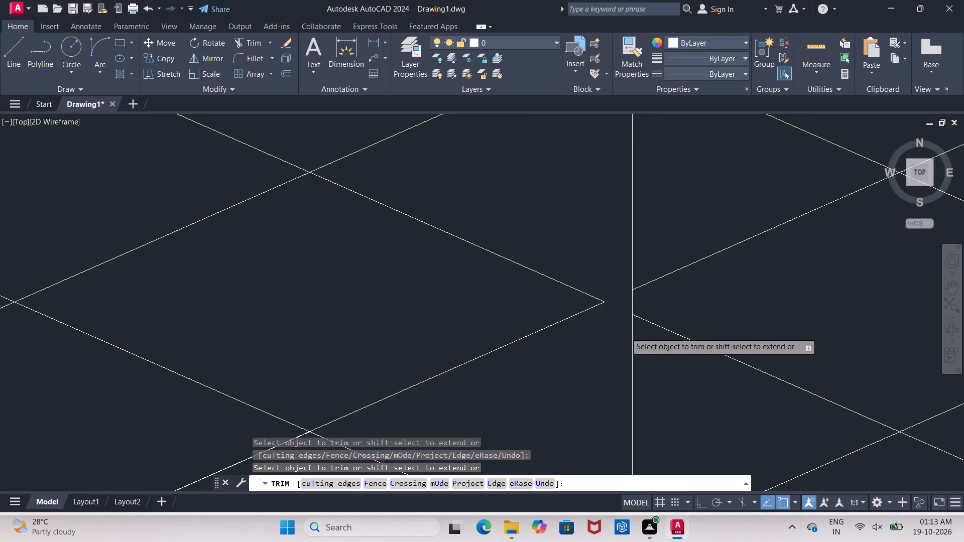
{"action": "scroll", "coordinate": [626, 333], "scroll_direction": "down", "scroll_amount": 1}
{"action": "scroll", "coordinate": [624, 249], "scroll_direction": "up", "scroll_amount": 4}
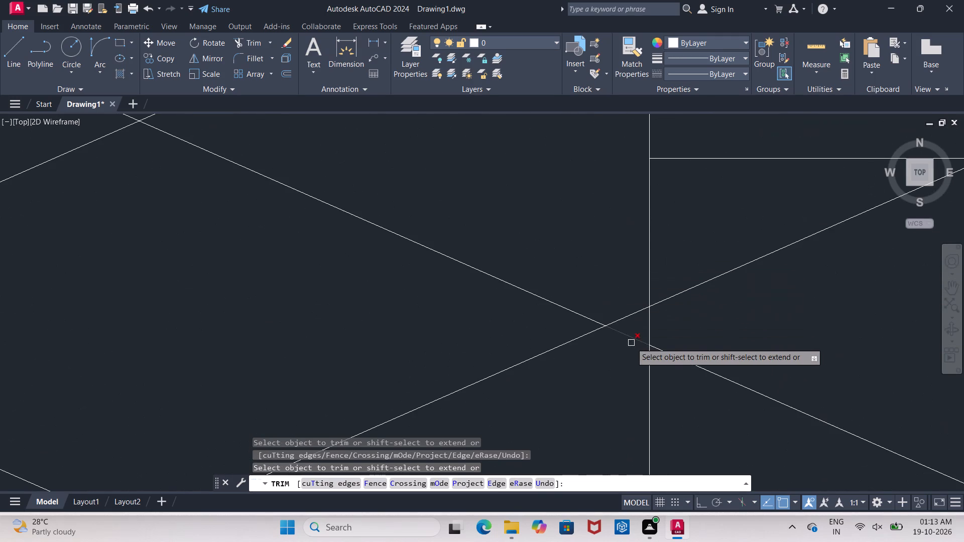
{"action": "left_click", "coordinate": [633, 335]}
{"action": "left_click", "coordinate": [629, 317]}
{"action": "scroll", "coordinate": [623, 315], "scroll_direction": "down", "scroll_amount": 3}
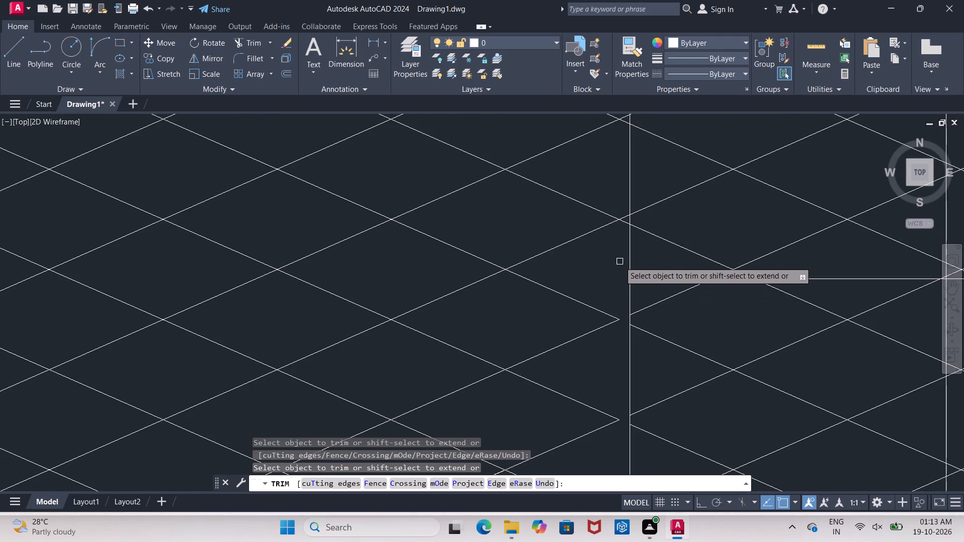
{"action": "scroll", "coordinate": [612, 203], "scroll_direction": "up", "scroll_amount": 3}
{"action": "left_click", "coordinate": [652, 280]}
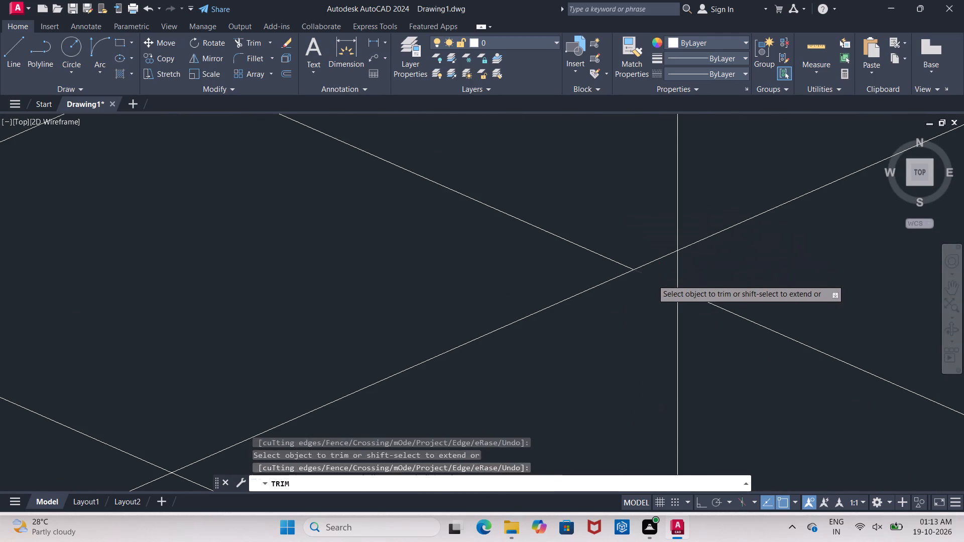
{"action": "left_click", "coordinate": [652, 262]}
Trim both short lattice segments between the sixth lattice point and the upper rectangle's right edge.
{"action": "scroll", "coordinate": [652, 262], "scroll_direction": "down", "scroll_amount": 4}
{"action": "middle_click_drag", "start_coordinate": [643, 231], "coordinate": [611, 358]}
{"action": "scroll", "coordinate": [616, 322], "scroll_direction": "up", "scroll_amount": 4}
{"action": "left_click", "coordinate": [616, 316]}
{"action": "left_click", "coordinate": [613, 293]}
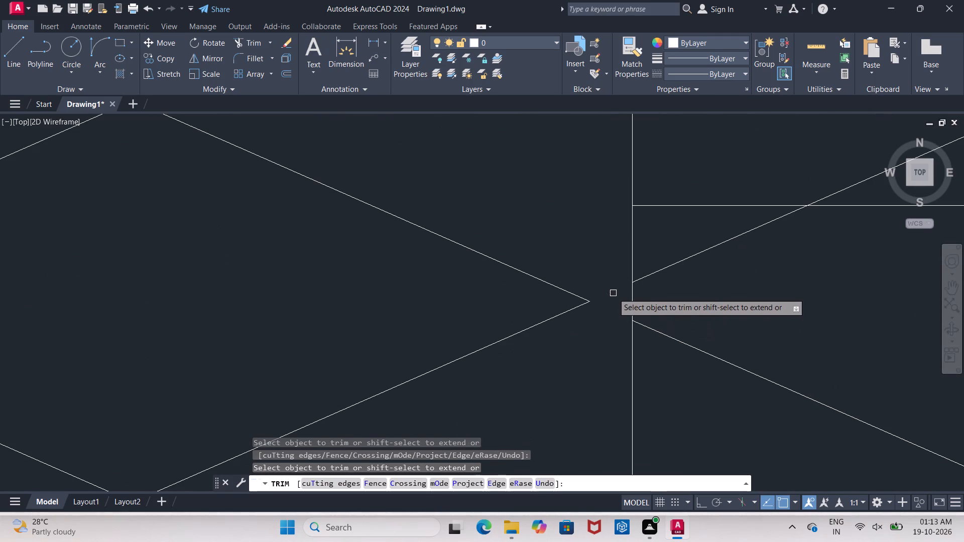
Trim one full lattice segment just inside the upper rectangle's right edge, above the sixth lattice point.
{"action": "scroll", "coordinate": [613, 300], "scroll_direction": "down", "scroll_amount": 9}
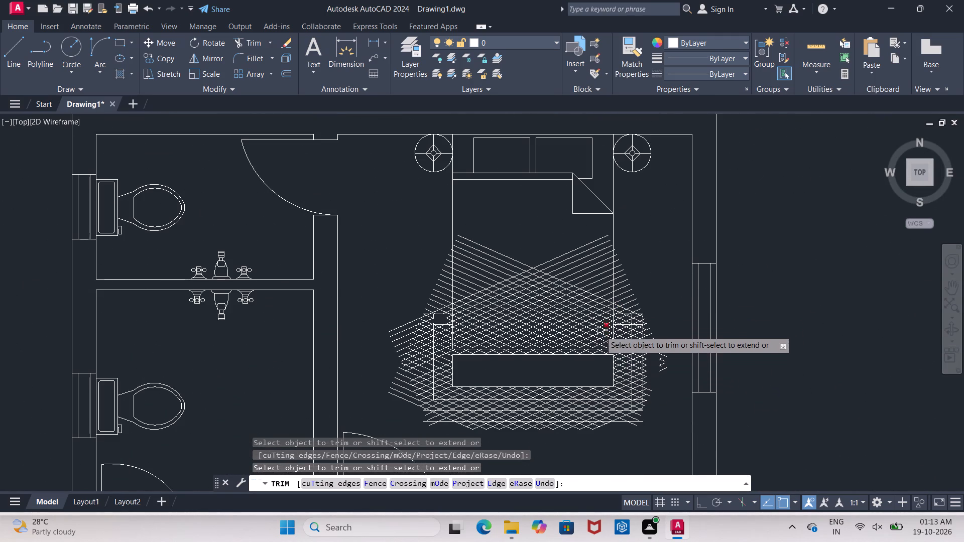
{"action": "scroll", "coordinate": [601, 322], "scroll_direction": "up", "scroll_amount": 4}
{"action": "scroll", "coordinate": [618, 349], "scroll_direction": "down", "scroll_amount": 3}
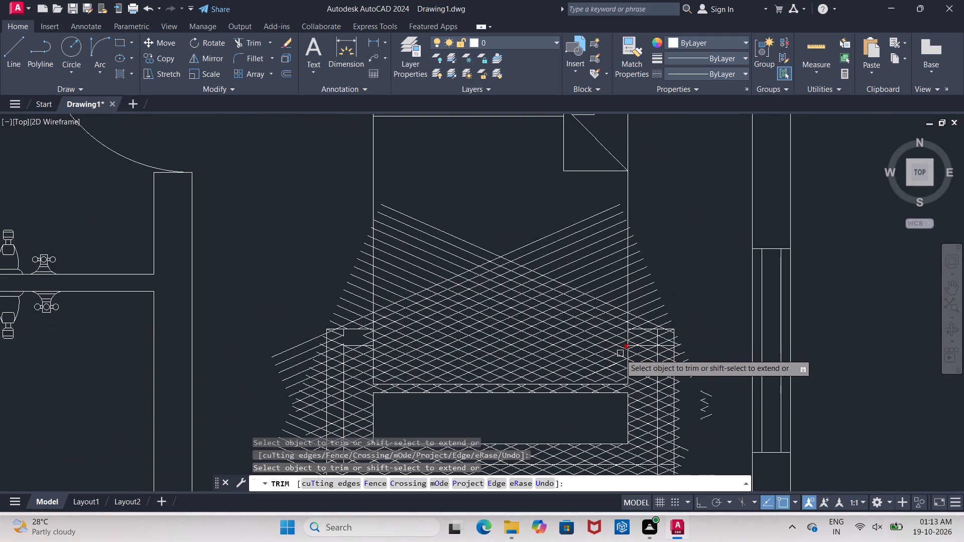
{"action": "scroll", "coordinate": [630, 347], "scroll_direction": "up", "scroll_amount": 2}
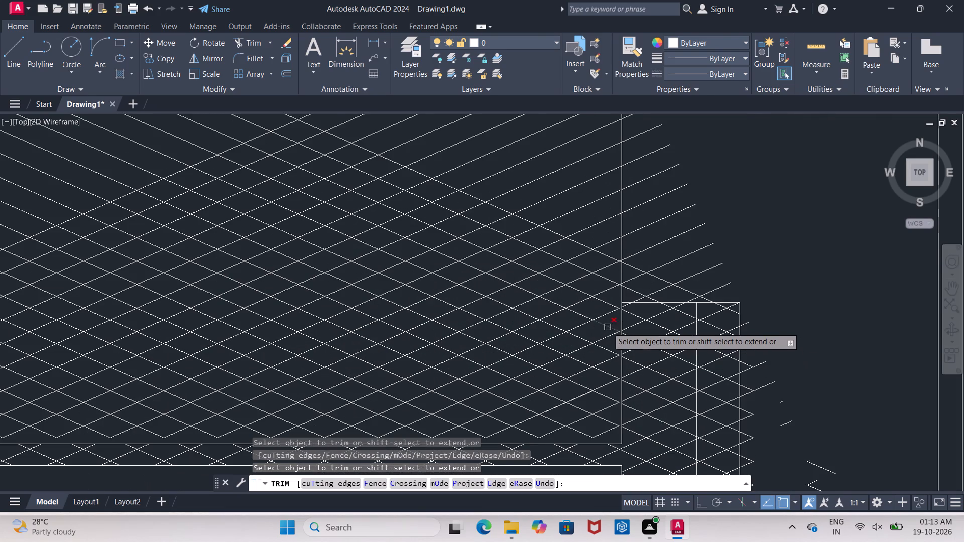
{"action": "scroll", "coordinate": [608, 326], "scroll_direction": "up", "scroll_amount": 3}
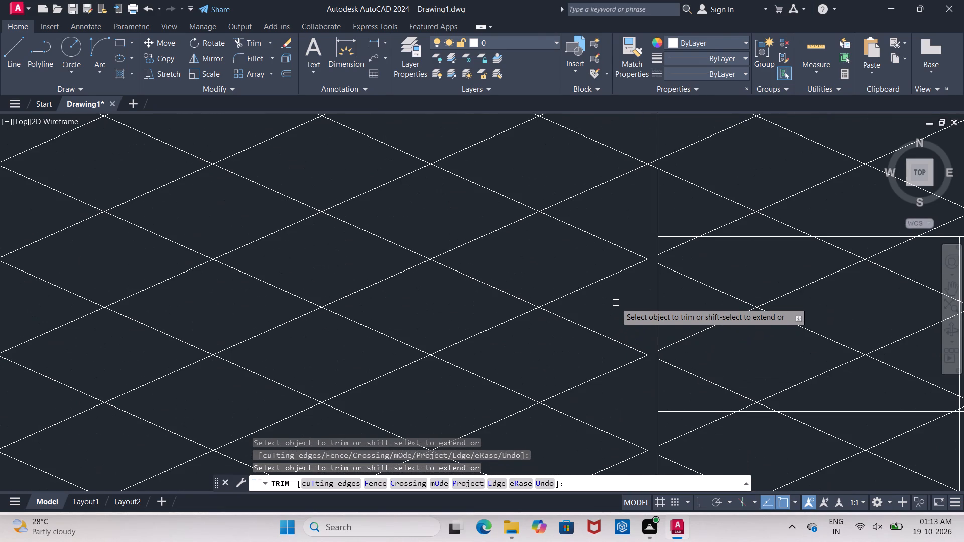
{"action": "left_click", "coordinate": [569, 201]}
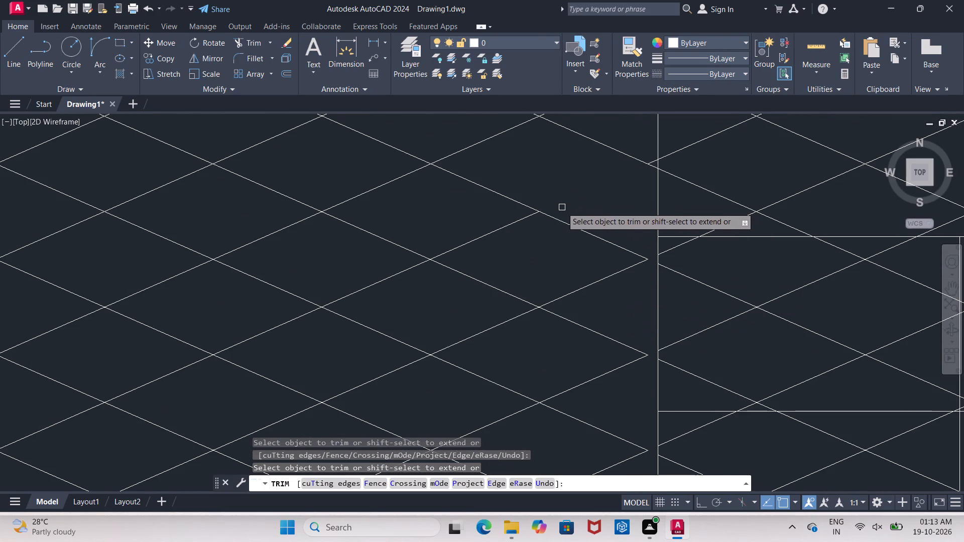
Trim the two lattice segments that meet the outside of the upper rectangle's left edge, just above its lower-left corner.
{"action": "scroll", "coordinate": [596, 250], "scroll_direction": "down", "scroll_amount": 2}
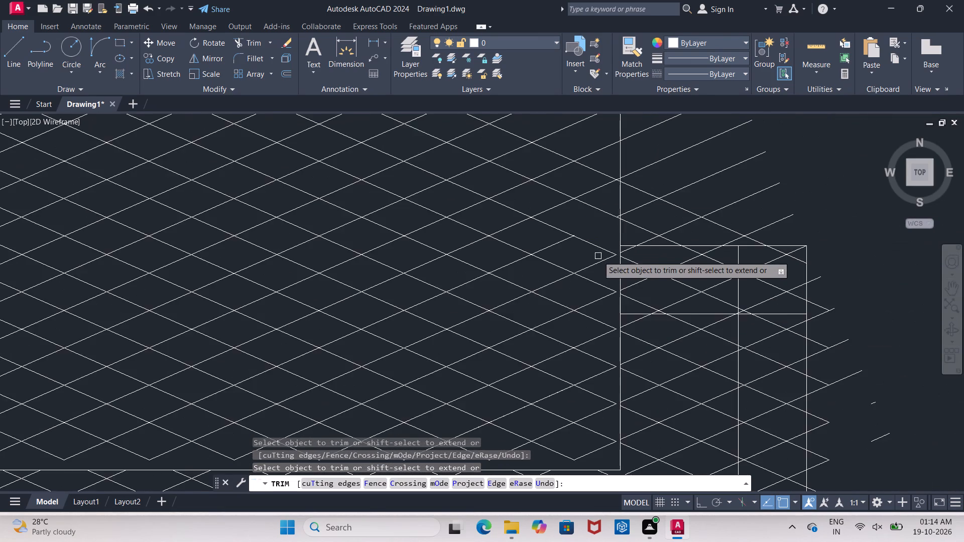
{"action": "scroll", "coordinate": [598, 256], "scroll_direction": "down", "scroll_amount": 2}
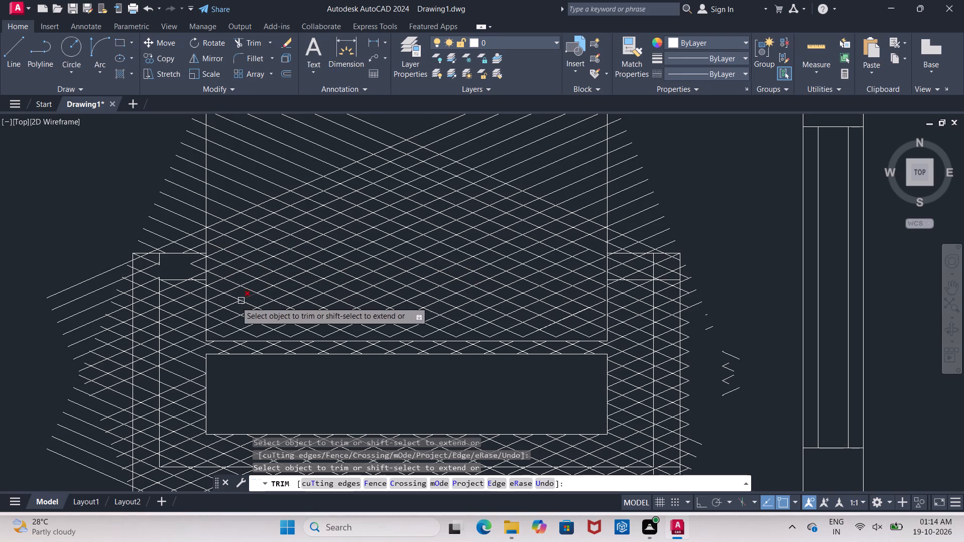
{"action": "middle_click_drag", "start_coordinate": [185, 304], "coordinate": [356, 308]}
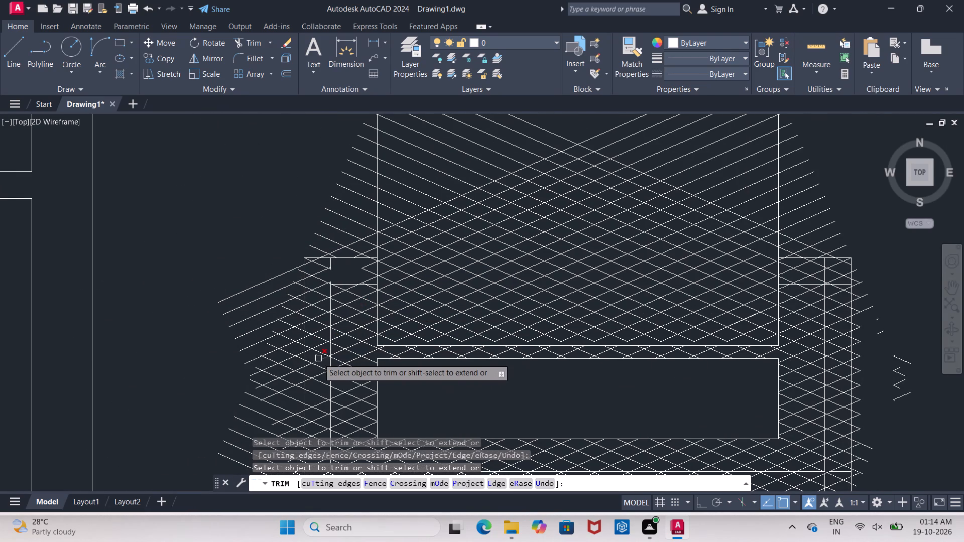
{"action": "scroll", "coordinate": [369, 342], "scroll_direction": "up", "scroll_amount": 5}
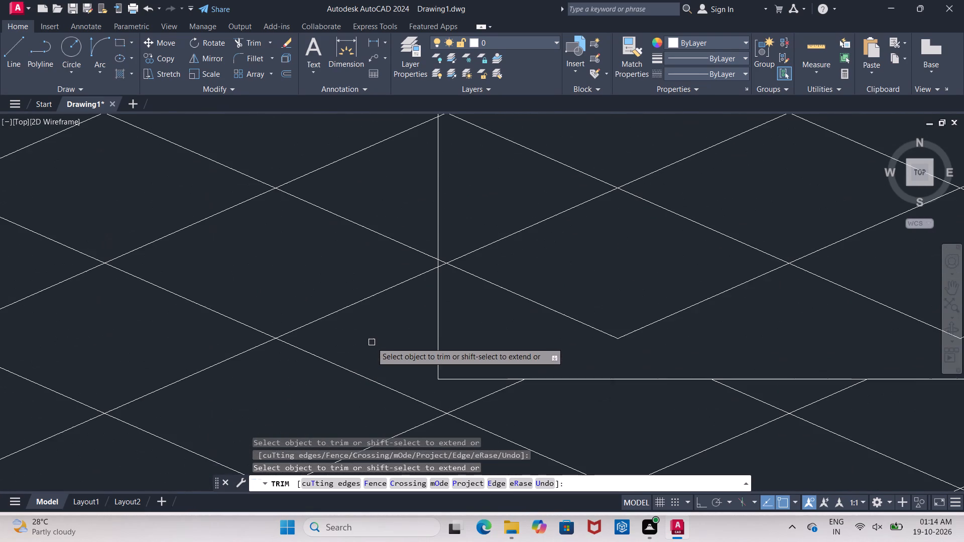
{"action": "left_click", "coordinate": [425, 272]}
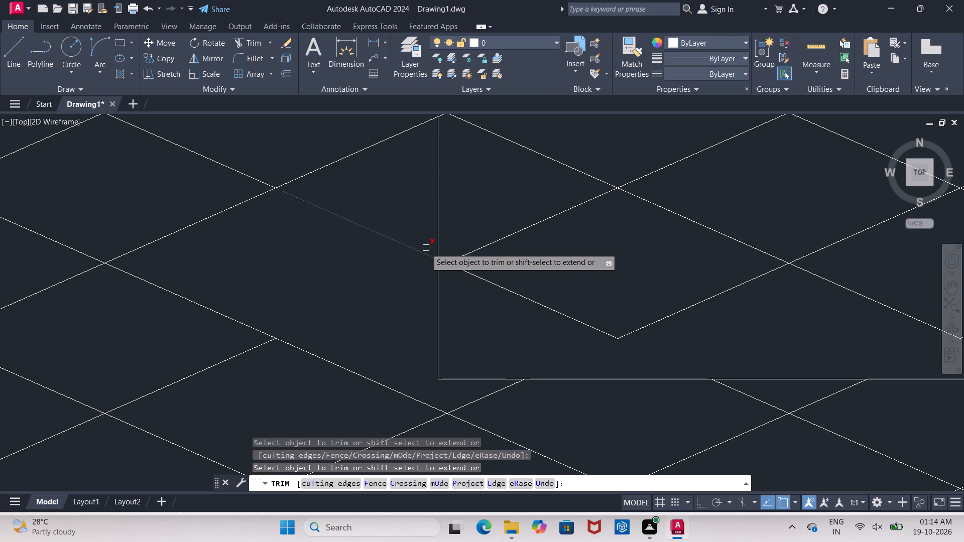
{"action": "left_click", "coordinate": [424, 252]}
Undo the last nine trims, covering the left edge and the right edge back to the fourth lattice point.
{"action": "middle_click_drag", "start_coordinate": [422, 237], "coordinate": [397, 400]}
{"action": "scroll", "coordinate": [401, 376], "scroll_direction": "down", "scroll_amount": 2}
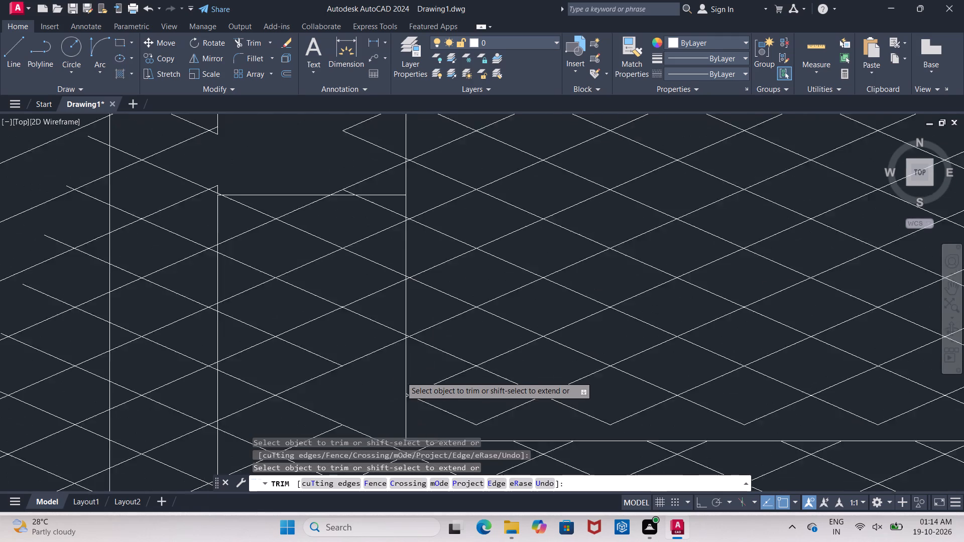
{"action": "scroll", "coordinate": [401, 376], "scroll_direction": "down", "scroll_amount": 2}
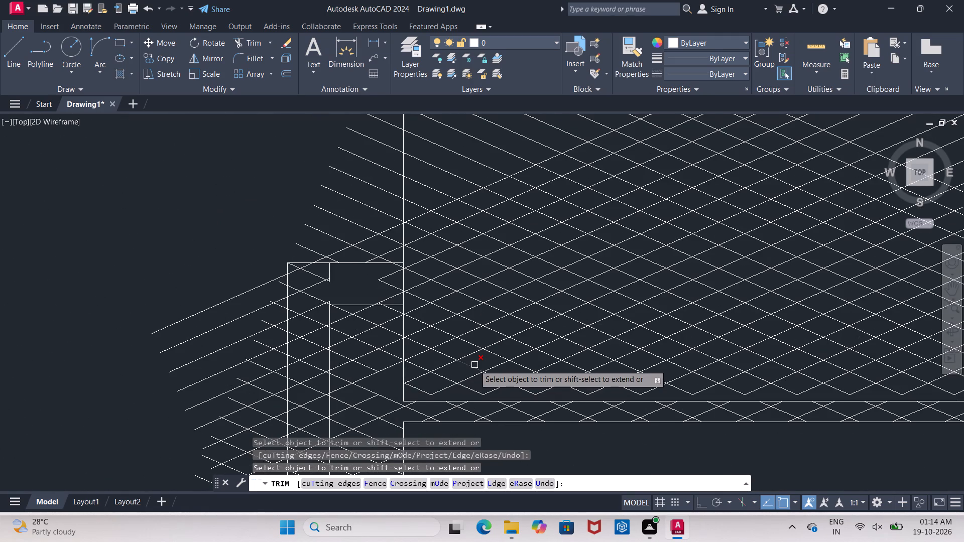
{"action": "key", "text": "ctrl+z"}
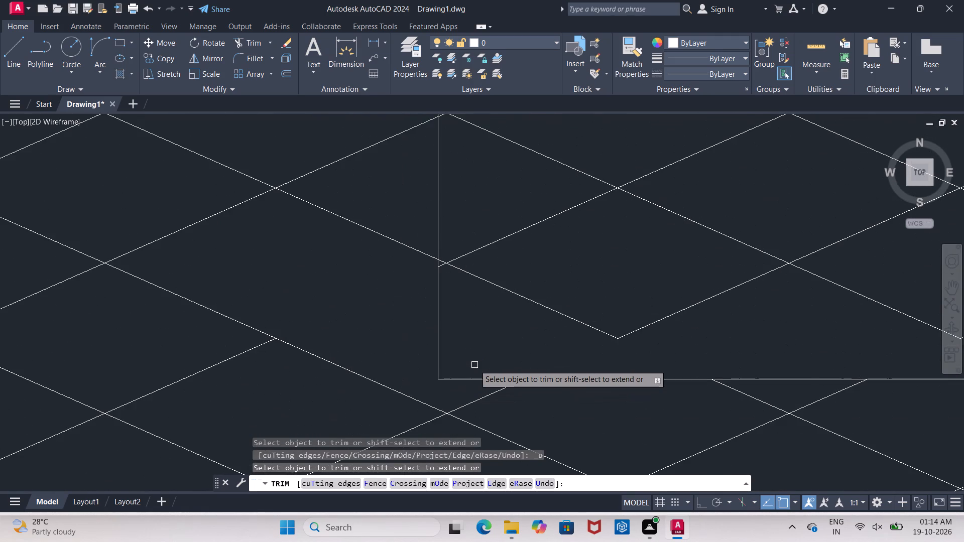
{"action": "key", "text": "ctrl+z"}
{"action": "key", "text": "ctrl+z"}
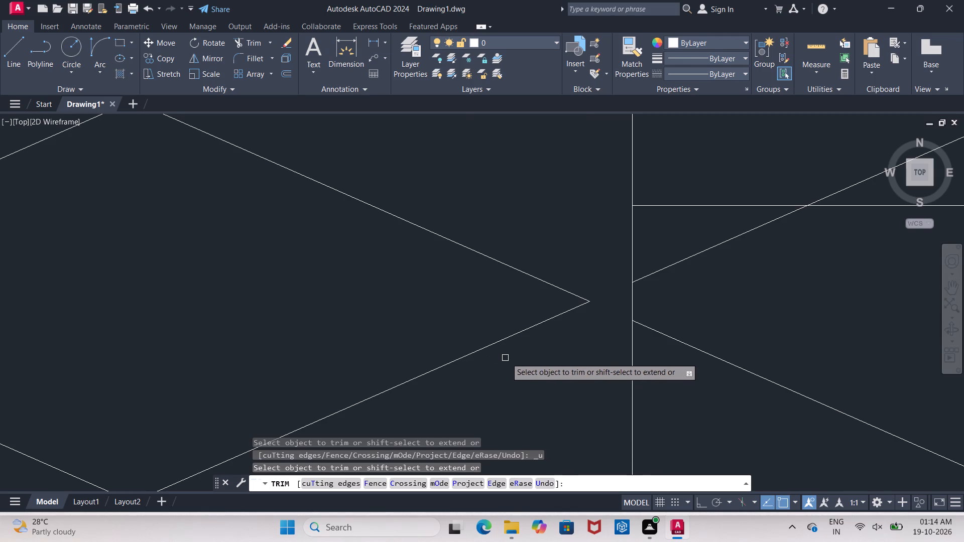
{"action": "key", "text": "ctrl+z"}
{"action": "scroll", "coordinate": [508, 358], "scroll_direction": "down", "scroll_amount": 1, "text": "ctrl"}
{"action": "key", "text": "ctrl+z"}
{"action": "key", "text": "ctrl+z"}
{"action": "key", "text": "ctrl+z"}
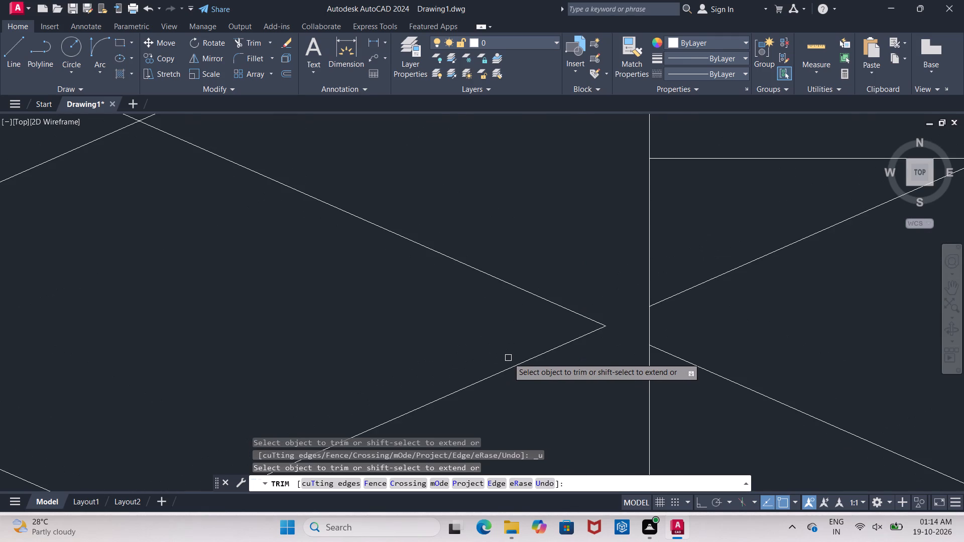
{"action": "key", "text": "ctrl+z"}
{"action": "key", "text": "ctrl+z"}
Trim both short lattice segments between the fourth lattice point from the bottom and the upper rectangle's right edge.
{"action": "scroll", "coordinate": [508, 358], "scroll_direction": "down", "scroll_amount": 6, "text": "ctrl"}
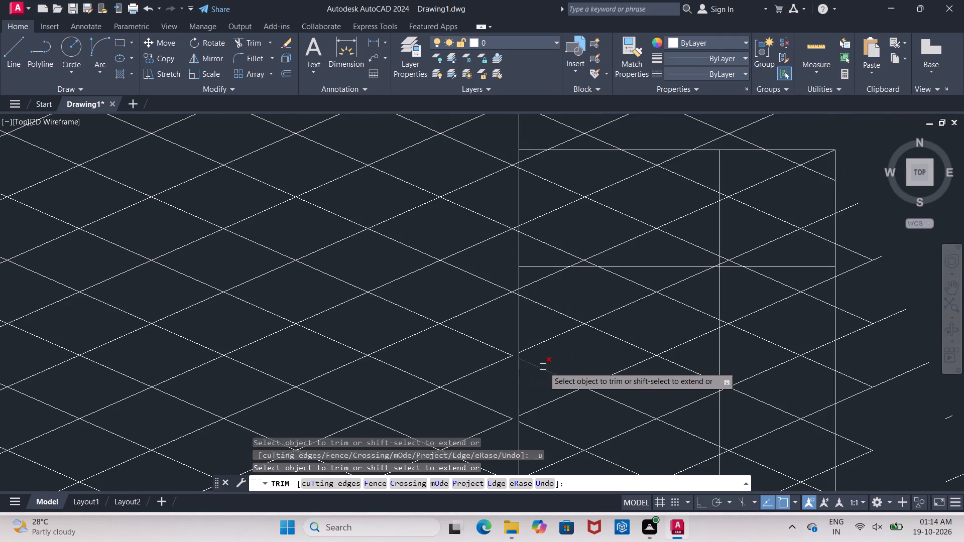
{"action": "scroll", "coordinate": [577, 353], "scroll_direction": "down", "scroll_amount": 4}
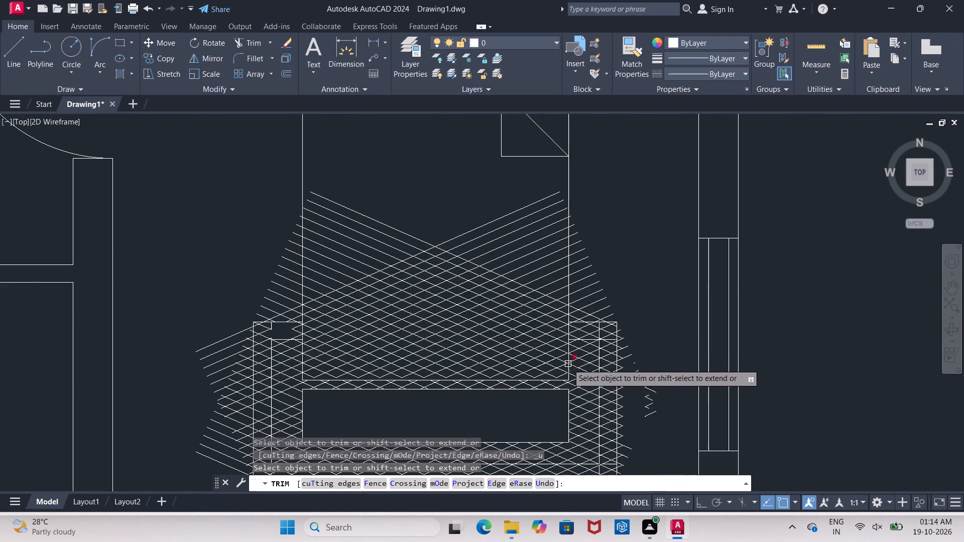
{"action": "scroll", "coordinate": [568, 361], "scroll_direction": "up", "scroll_amount": 4}
{"action": "scroll", "coordinate": [552, 276], "scroll_direction": "up", "scroll_amount": 2}
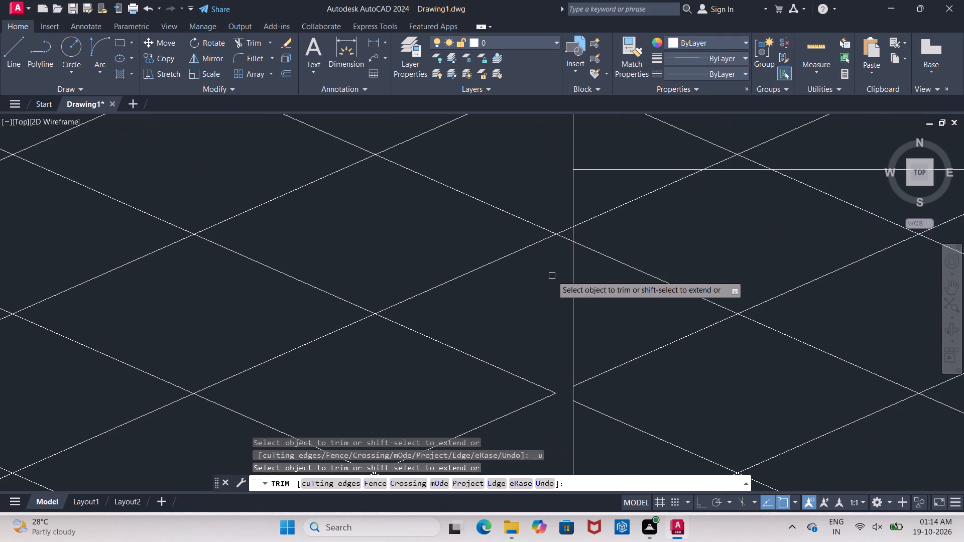
{"action": "left_click", "coordinate": [567, 239]}
{"action": "left_click", "coordinate": [560, 230]}
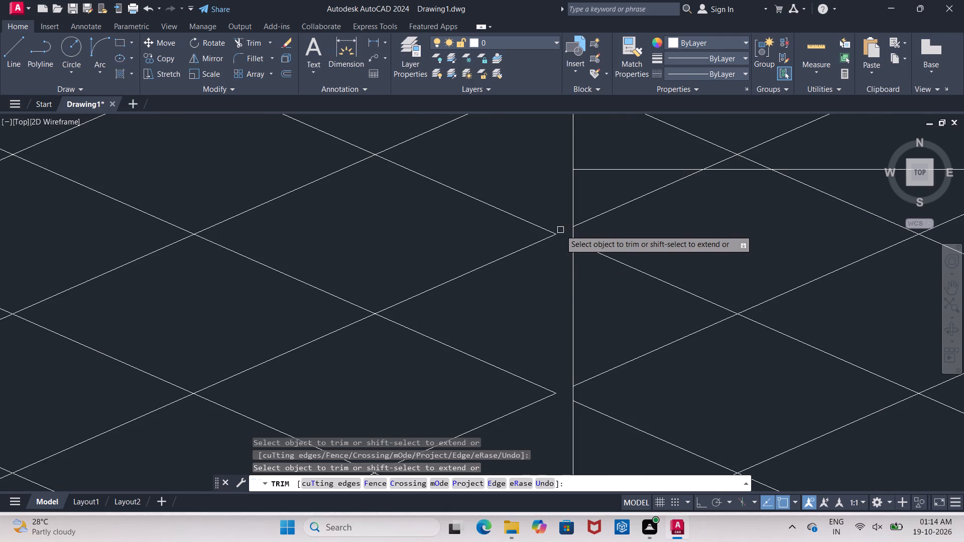
{"action": "left_click", "coordinate": [561, 232]}
{"action": "middle_click_drag", "start_coordinate": [561, 229], "coordinate": [561, 329]}
{"action": "left_click", "coordinate": [559, 324]}
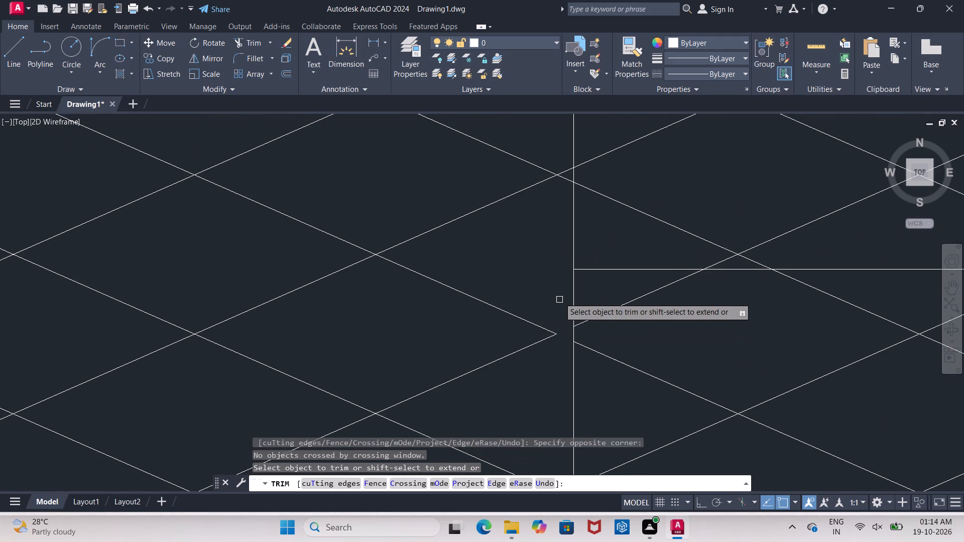
Trim the three lattice segments just above the left arm's inner horizontal line, beside the upper rectangle's left edge.
{"action": "scroll", "coordinate": [557, 289], "scroll_direction": "down", "scroll_amount": 7}
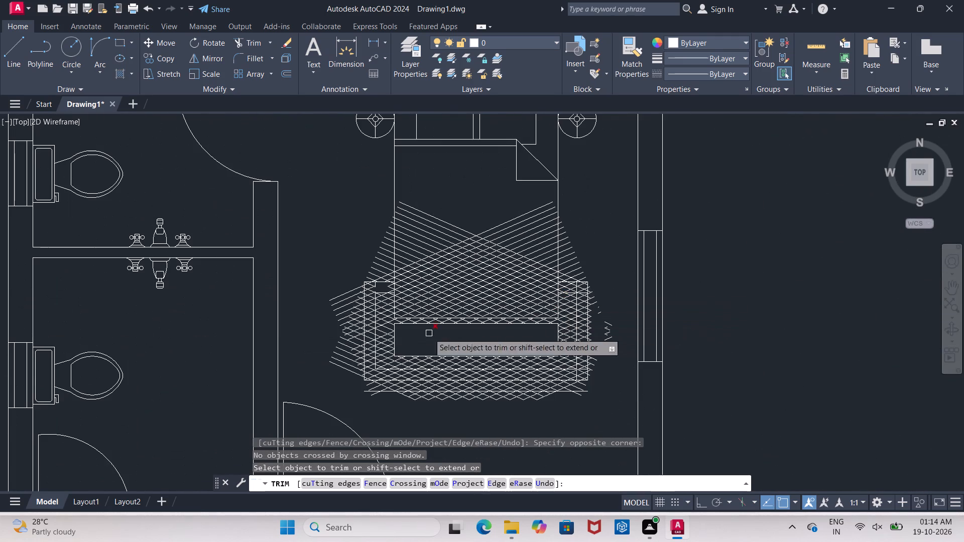
{"action": "scroll", "coordinate": [394, 298], "scroll_direction": "up", "scroll_amount": 2}
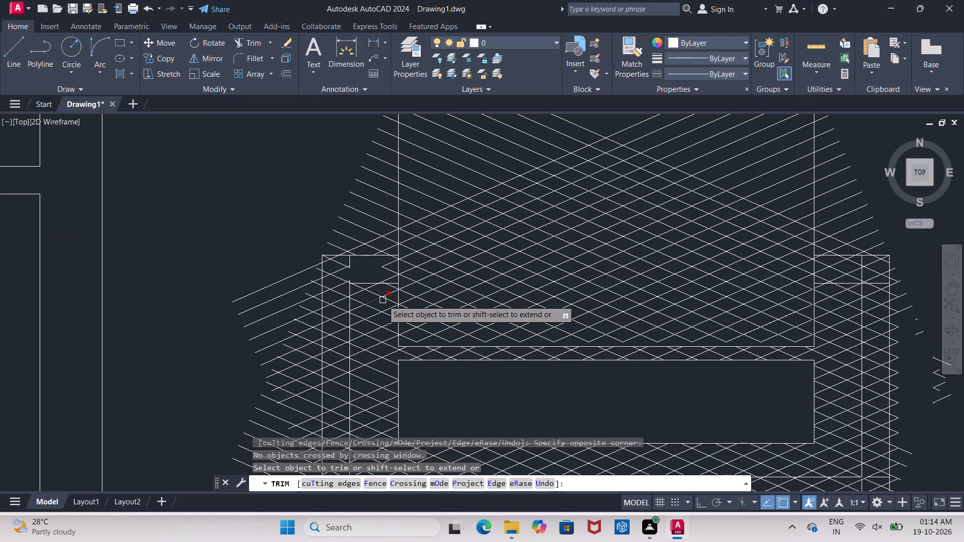
{"action": "scroll", "coordinate": [391, 254], "scroll_direction": "up", "scroll_amount": 2}
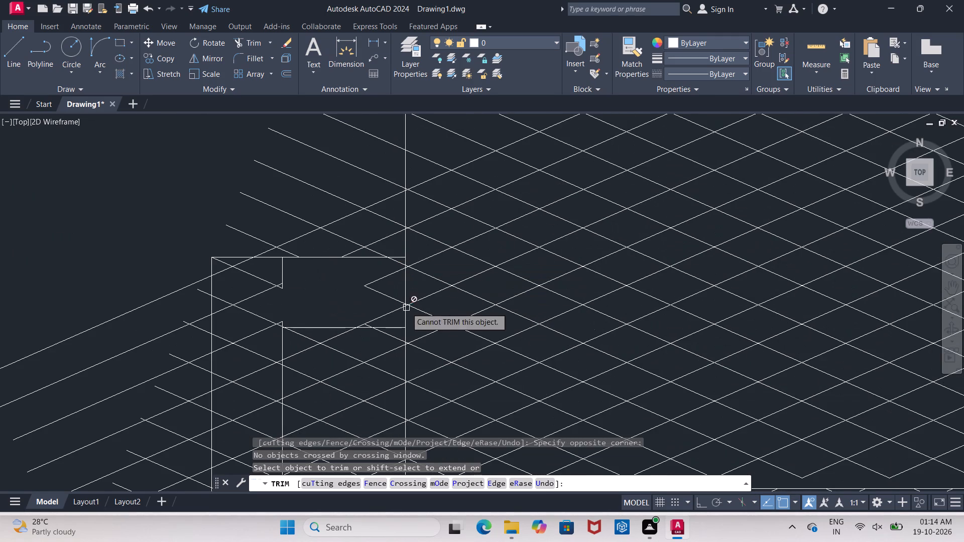
{"action": "scroll", "coordinate": [400, 326], "scroll_direction": "up", "scroll_amount": 2}
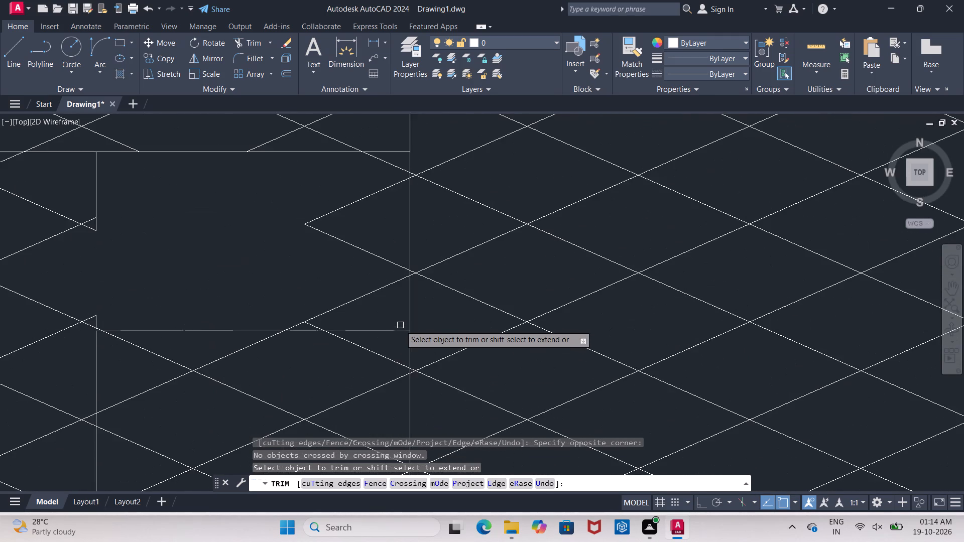
{"action": "scroll", "coordinate": [400, 325], "scroll_direction": "up", "scroll_amount": 1}
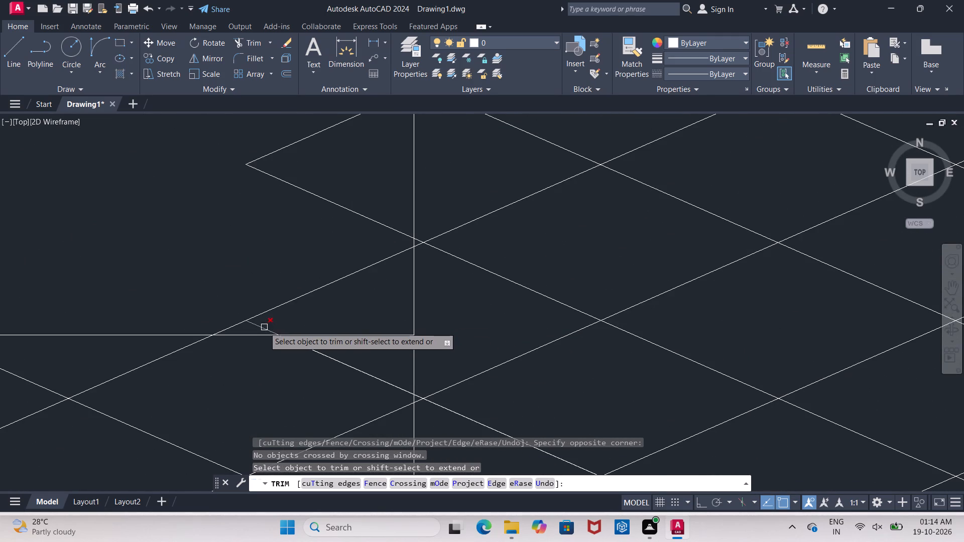
{"action": "left_click", "coordinate": [264, 327]}
{"action": "left_click", "coordinate": [256, 322]}
{"action": "left_click", "coordinate": [248, 321]}
Trim the short lattice segments between the upper rectangle's left edge and the four lattice points just inside it, down to the lower-left corner.
{"action": "scroll", "coordinate": [251, 320], "scroll_direction": "down", "scroll_amount": 3}
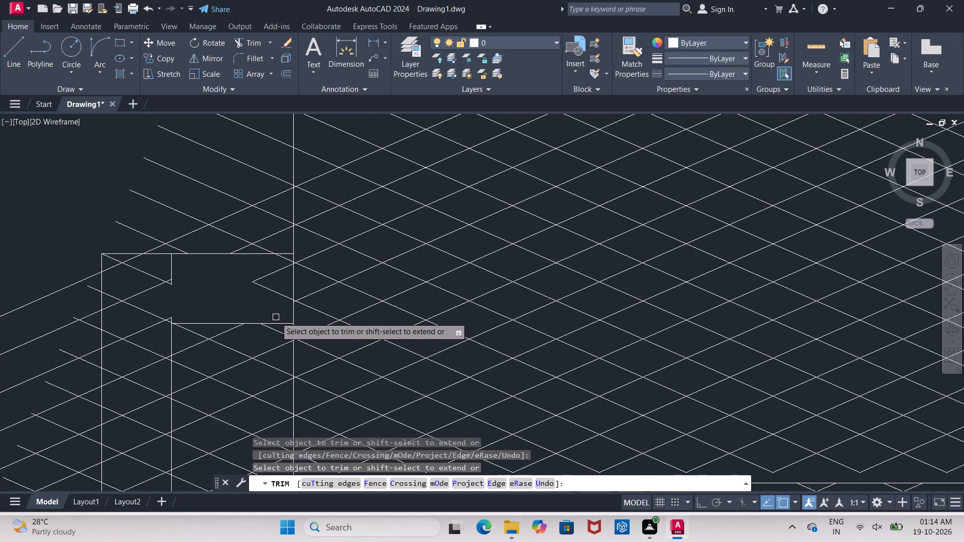
{"action": "scroll", "coordinate": [304, 349], "scroll_direction": "up", "scroll_amount": 6}
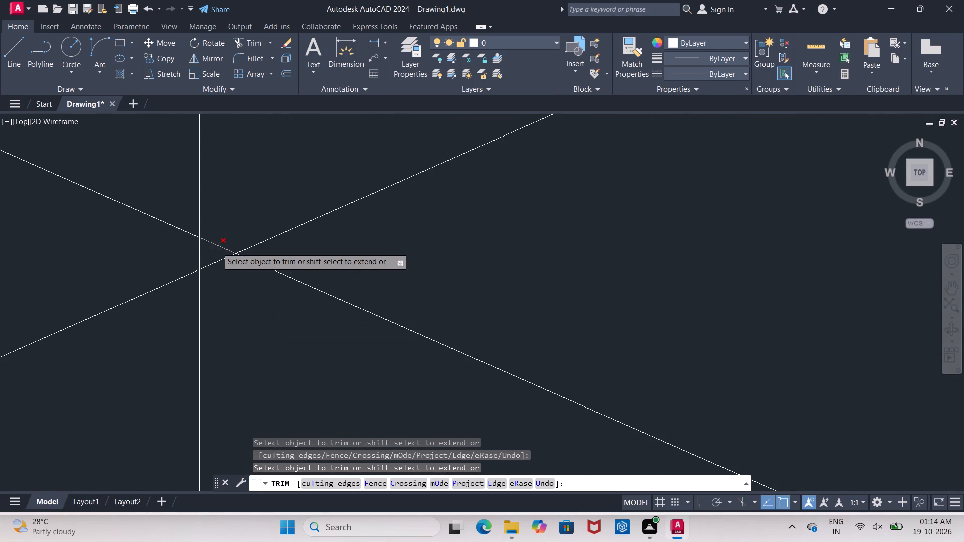
{"action": "left_click", "coordinate": [217, 247]}
{"action": "left_click", "coordinate": [217, 247]}
{"action": "left_click", "coordinate": [217, 260]}
{"action": "middle_click_drag", "start_coordinate": [234, 286], "coordinate": [234, 287]}
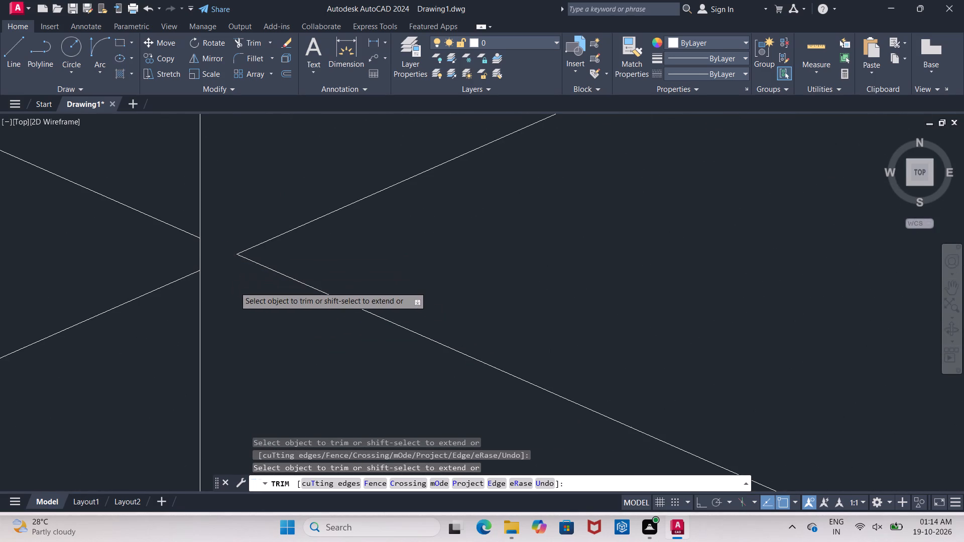
{"action": "middle_click_drag", "start_coordinate": [234, 287], "coordinate": [553, 155]}
{"action": "scroll", "coordinate": [580, 288], "scroll_direction": "down", "scroll_amount": 3}
{"action": "middle_click_drag", "start_coordinate": [587, 335], "coordinate": [511, 213]}
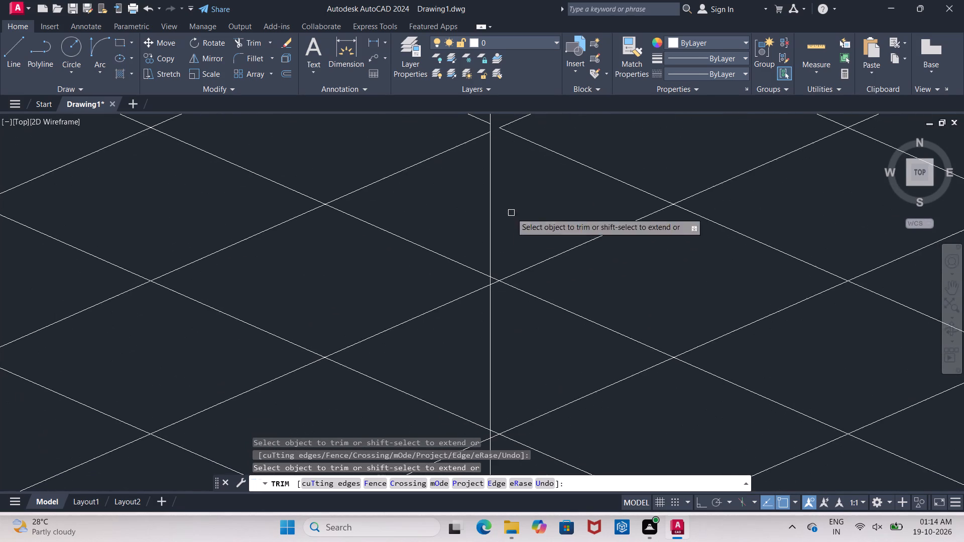
{"action": "scroll", "coordinate": [503, 281], "scroll_direction": "up", "scroll_amount": 4}
{"action": "left_click", "coordinate": [438, 266]}
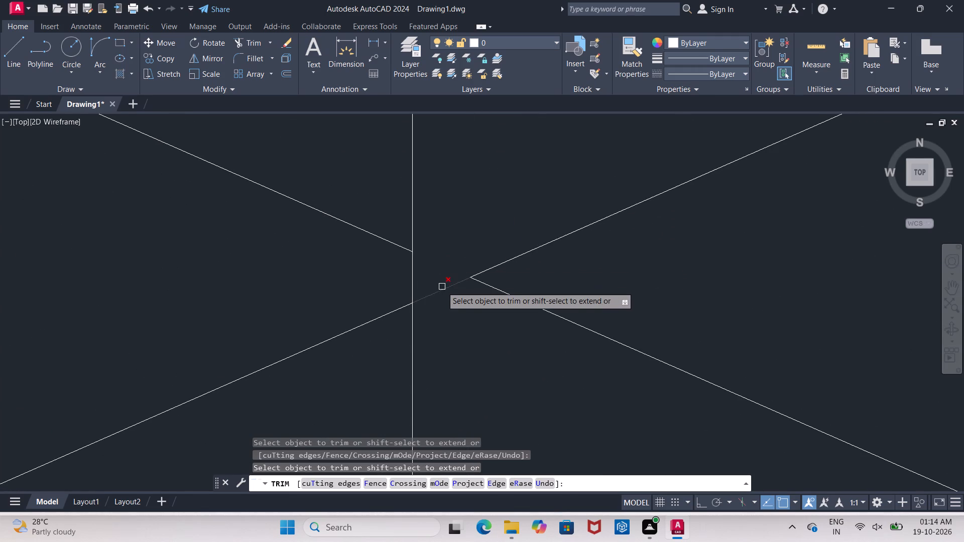
{"action": "left_click", "coordinate": [442, 287]}
{"action": "scroll", "coordinate": [446, 298], "scroll_direction": "down", "scroll_amount": 3}
{"action": "middle_click_drag", "start_coordinate": [475, 363], "coordinate": [467, 155]}
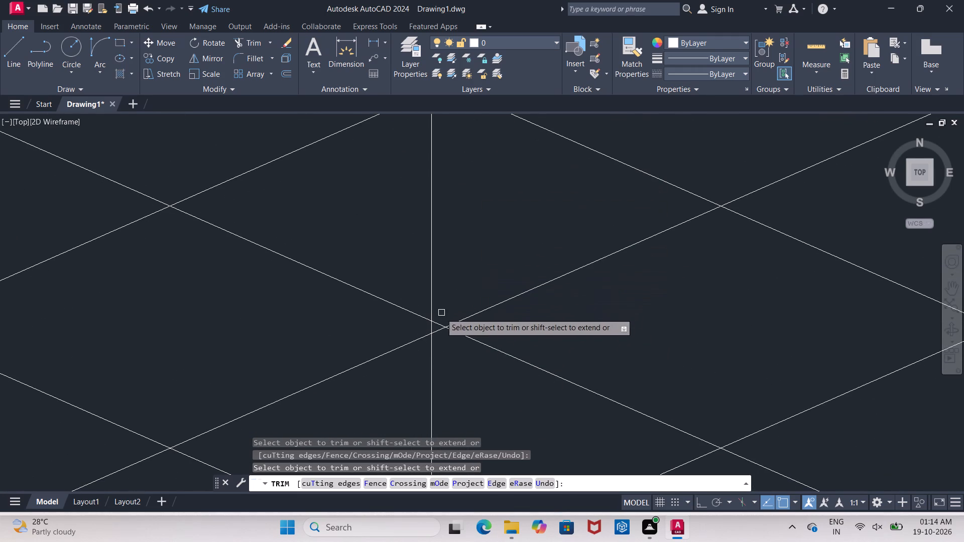
{"action": "left_click", "coordinate": [437, 324]}
{"action": "left_click", "coordinate": [439, 330]}
{"action": "middle_click_drag", "start_coordinate": [454, 379], "coordinate": [443, 82]}
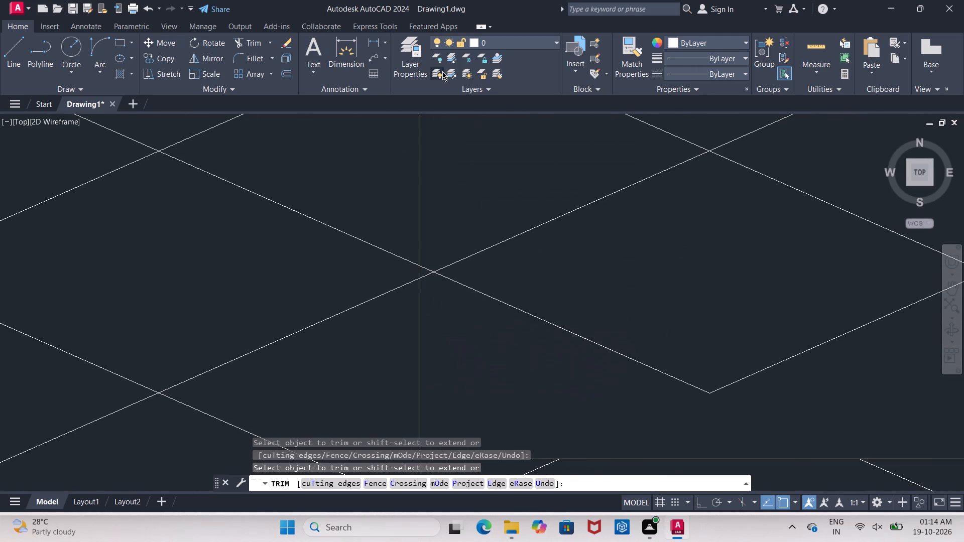
{"action": "left_click", "coordinate": [425, 269]}
{"action": "left_click", "coordinate": [428, 278]}
{"action": "middle_click_drag", "start_coordinate": [471, 408], "coordinate": [471, 405]}
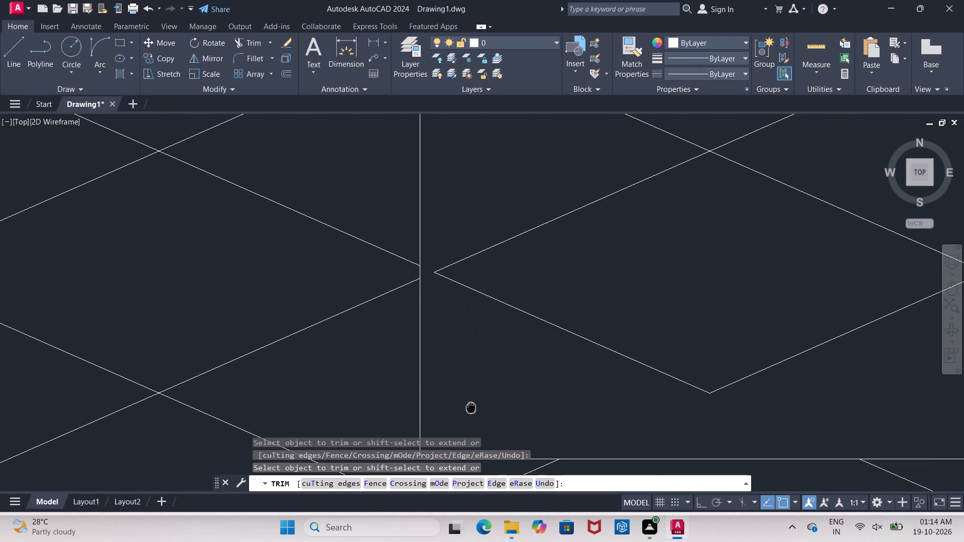
{"action": "middle_click_drag", "start_coordinate": [471, 405], "coordinate": [458, 160]}
{"action": "middle_click_drag", "start_coordinate": [458, 164], "coordinate": [404, 424]}
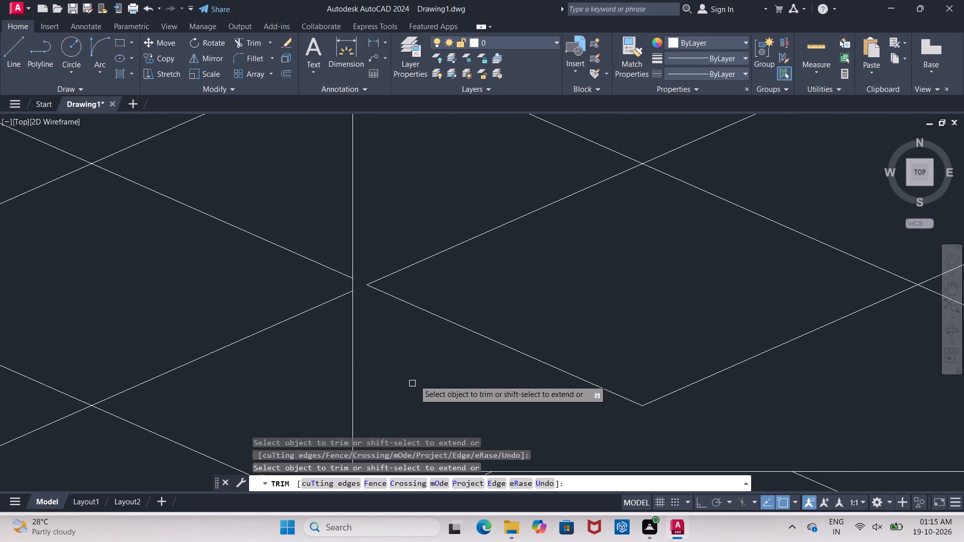
Trim the remaining lattice segments inside the left arm's top band, back to the arm's top edge and the upper rectangle's left edge.
{"action": "scroll", "coordinate": [417, 374], "scroll_direction": "down", "scroll_amount": 4}
{"action": "middle_click_drag", "start_coordinate": [564, 300], "coordinate": [559, 304]}
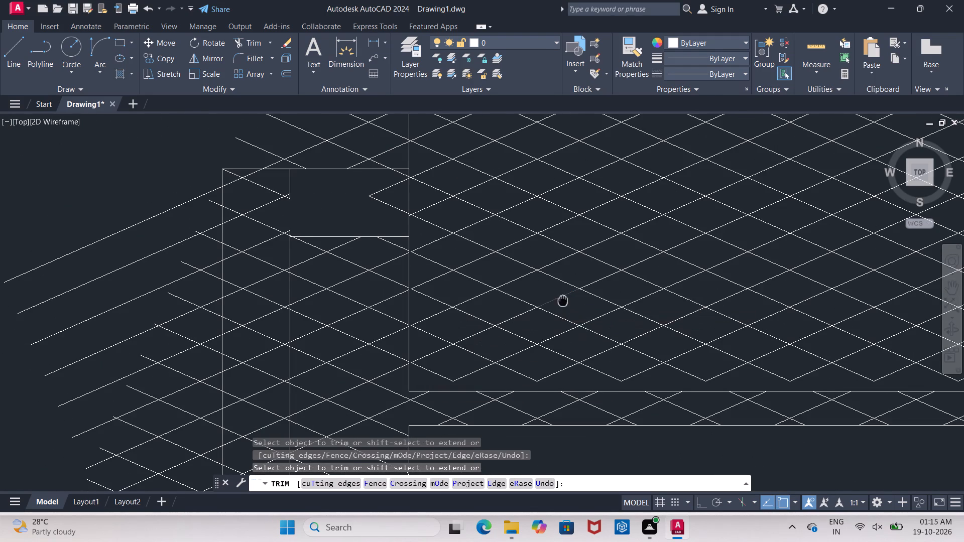
{"action": "middle_click_drag", "start_coordinate": [559, 304], "coordinate": [494, 344]}
{"action": "scroll", "coordinate": [345, 255], "scroll_direction": "up", "scroll_amount": 3}
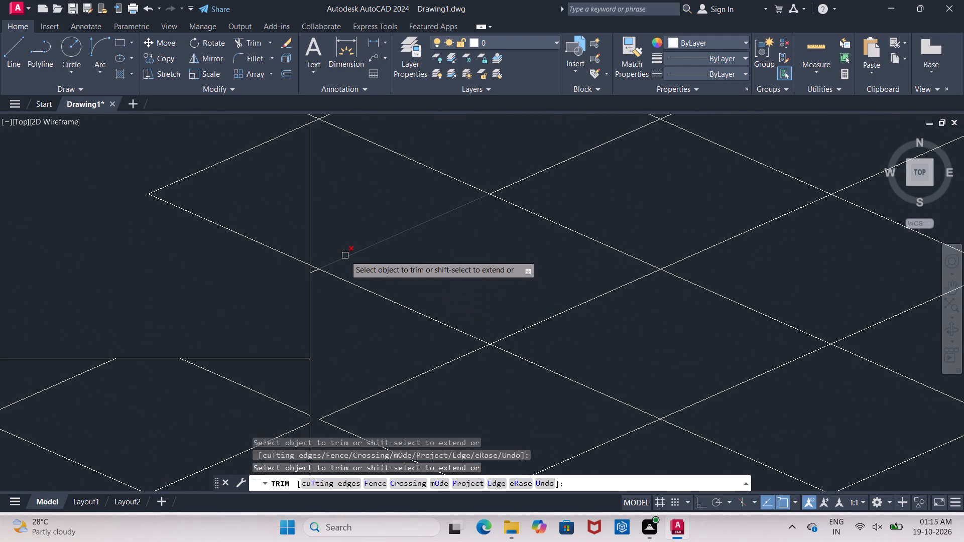
{"action": "middle_click_drag", "start_coordinate": [353, 262], "coordinate": [504, 357]}
{"action": "scroll", "coordinate": [503, 360], "scroll_direction": "down", "scroll_amount": 2}
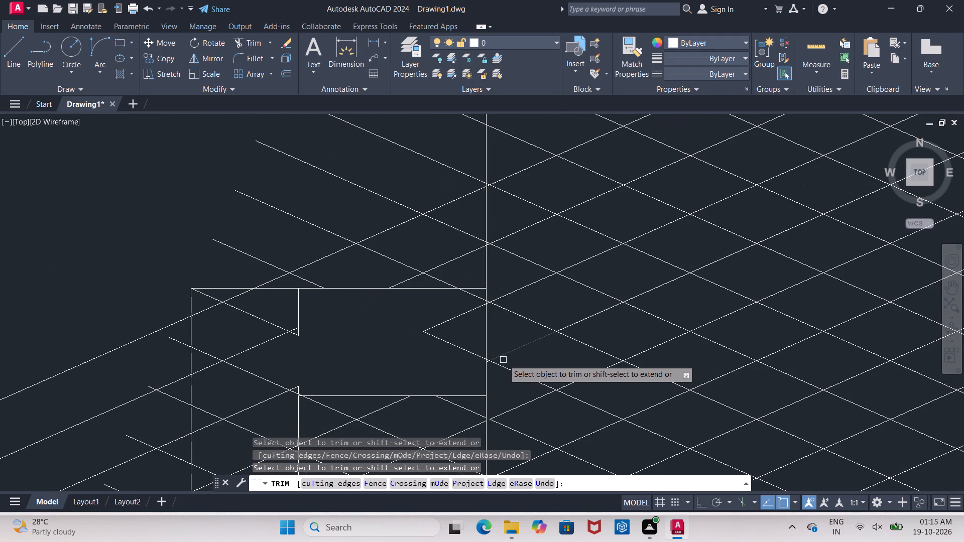
{"action": "scroll", "coordinate": [498, 358], "scroll_direction": "up", "scroll_amount": 1}
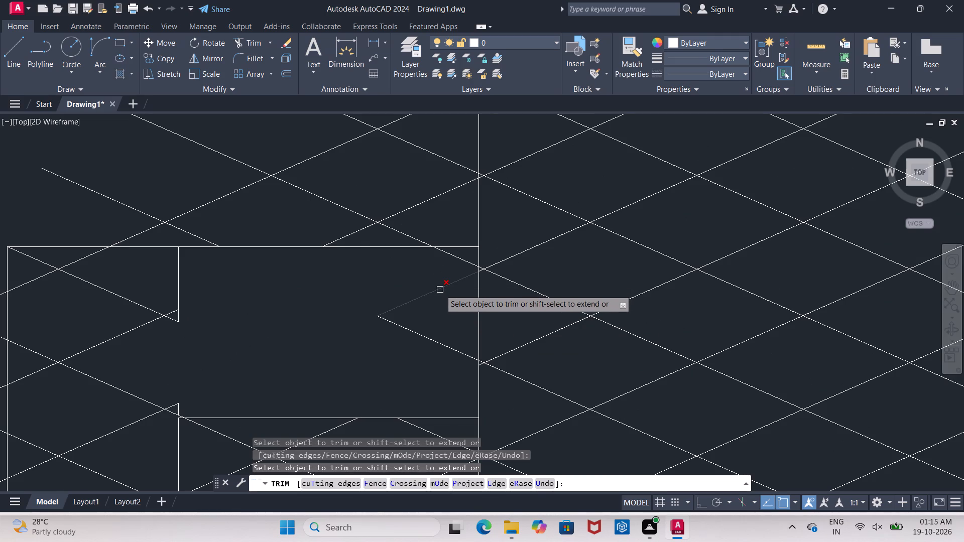
{"action": "scroll", "coordinate": [440, 290], "scroll_direction": "down", "scroll_amount": 2}
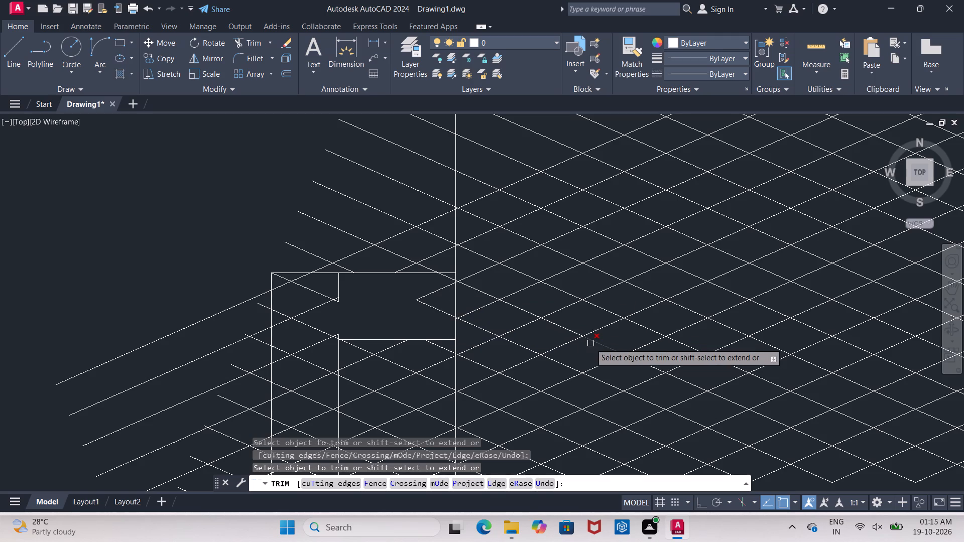
{"action": "middle_click_drag", "start_coordinate": [590, 343], "coordinate": [571, 357]}
{"action": "scroll", "coordinate": [590, 343], "scroll_direction": "down", "scroll_amount": 1}
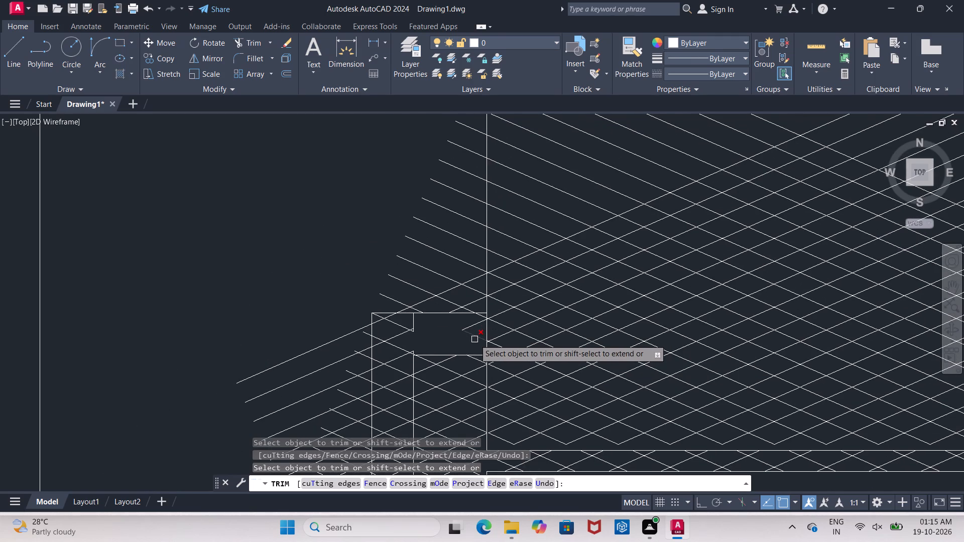
{"action": "scroll", "coordinate": [474, 339], "scroll_direction": "up", "scroll_amount": 4}
{"action": "left_click", "coordinate": [487, 343]}
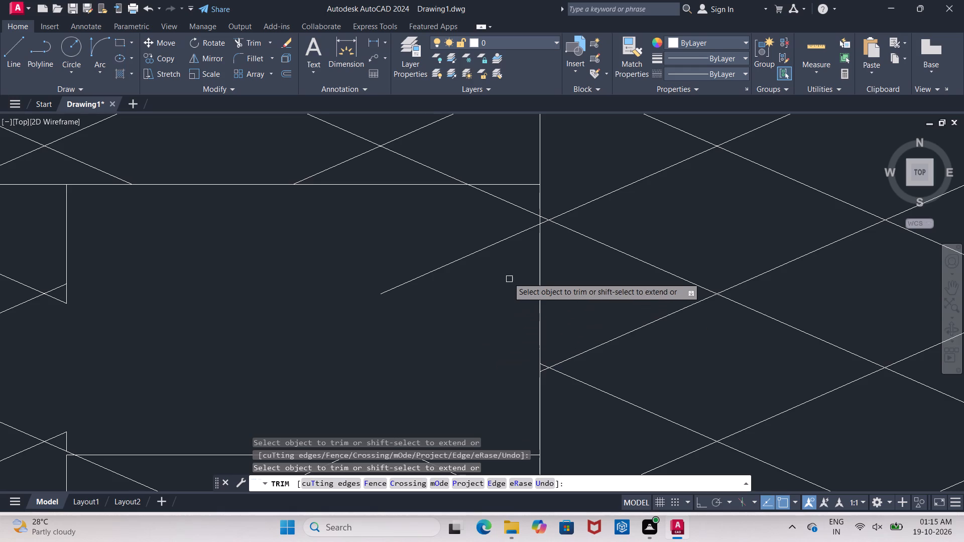
{"action": "left_click", "coordinate": [496, 236]}
{"action": "left_click", "coordinate": [506, 241]}
{"action": "left_click", "coordinate": [526, 207]}
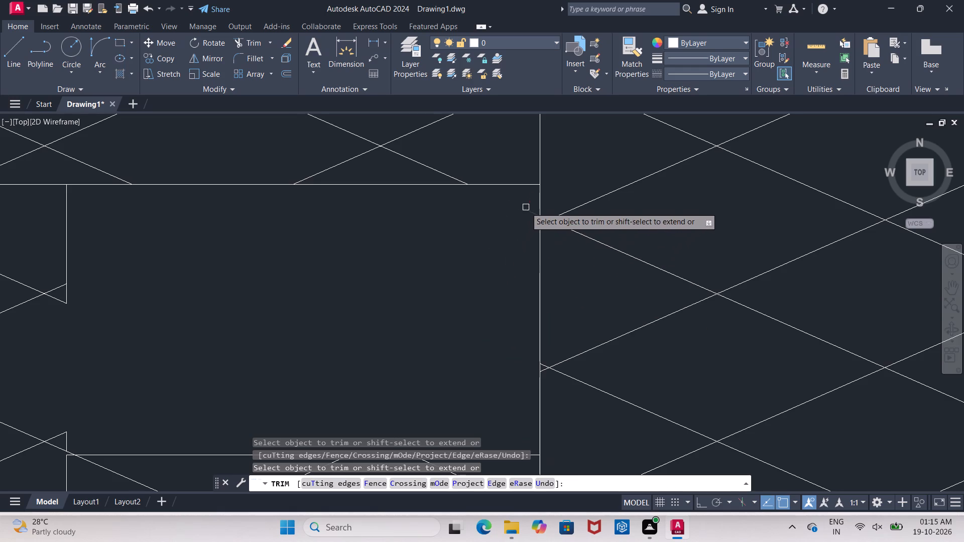
Trim four full lattice segments in the left arm's narrow side band, near the upper end of its inner vertical line.
{"action": "scroll", "coordinate": [460, 223], "scroll_direction": "down", "scroll_amount": 2}
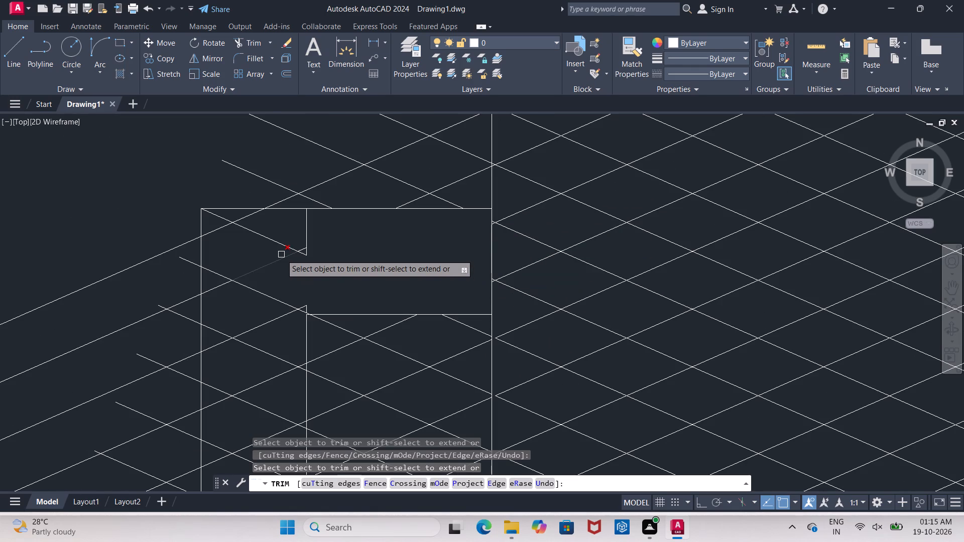
{"action": "left_click", "coordinate": [281, 254]}
{"action": "left_click", "coordinate": [253, 291]}
{"action": "left_click", "coordinate": [261, 323]}
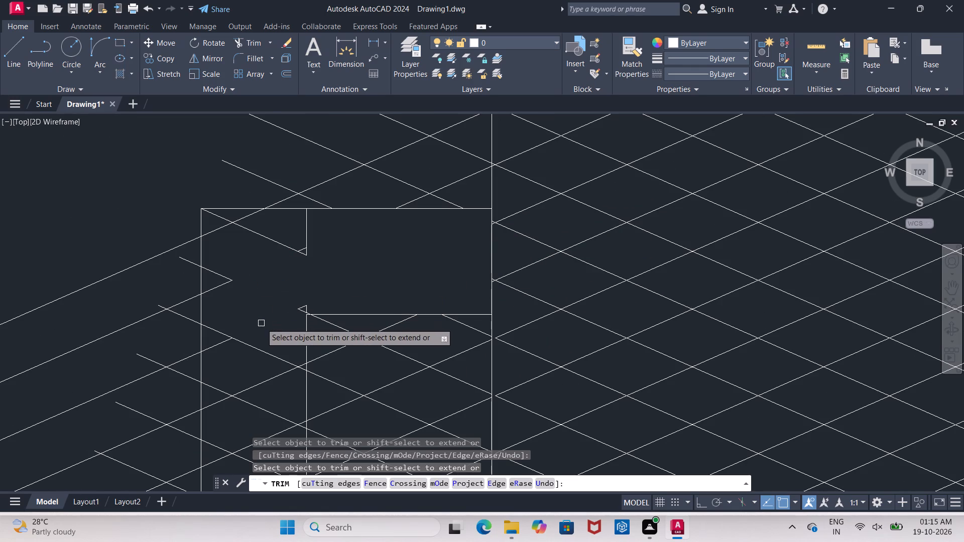
{"action": "left_click", "coordinate": [278, 359]}
Trim the lower slanted pieces of the small leftover triangle at the top corner of the left arm's inner vertical line.
{"action": "scroll", "coordinate": [294, 390], "scroll_direction": "up", "scroll_amount": 1}
{"action": "middle_click_drag", "start_coordinate": [294, 390], "coordinate": [337, 302]}
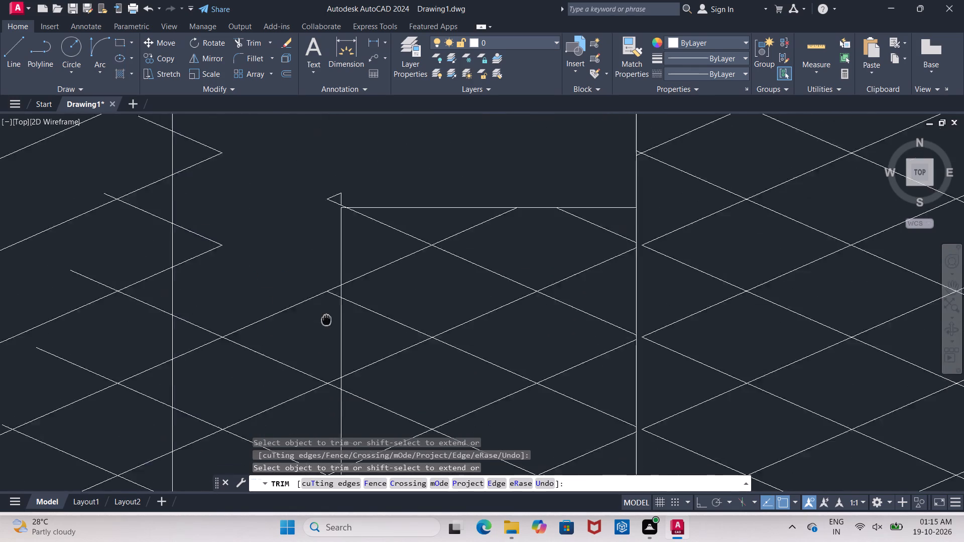
{"action": "middle_click_drag", "start_coordinate": [337, 302], "coordinate": [351, 282]}
{"action": "scroll", "coordinate": [365, 154], "scroll_direction": "up", "scroll_amount": 2}
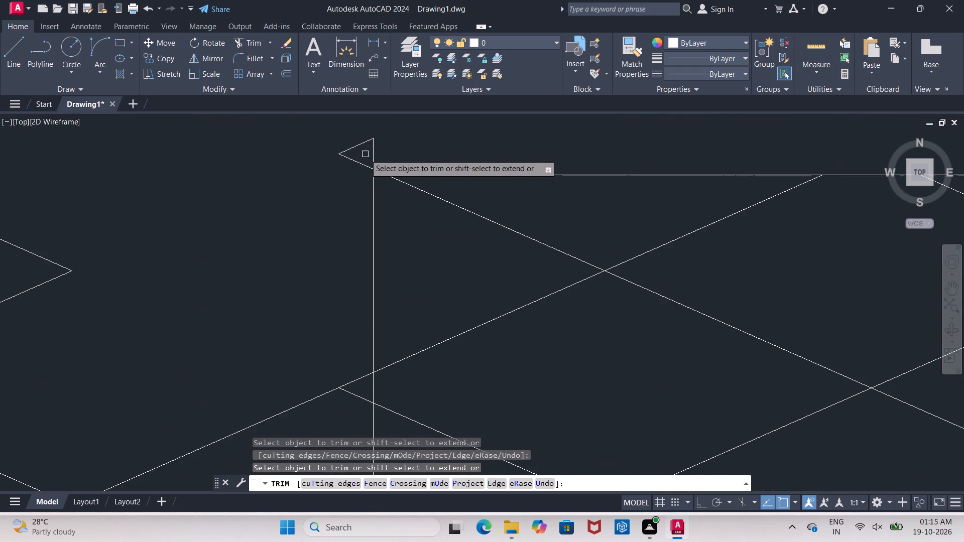
{"action": "scroll", "coordinate": [365, 154], "scroll_direction": "up", "scroll_amount": 2}
{"action": "left_click", "coordinate": [378, 164]}
{"action": "left_click", "coordinate": [383, 173]}
{"action": "left_click", "coordinate": [383, 187]}
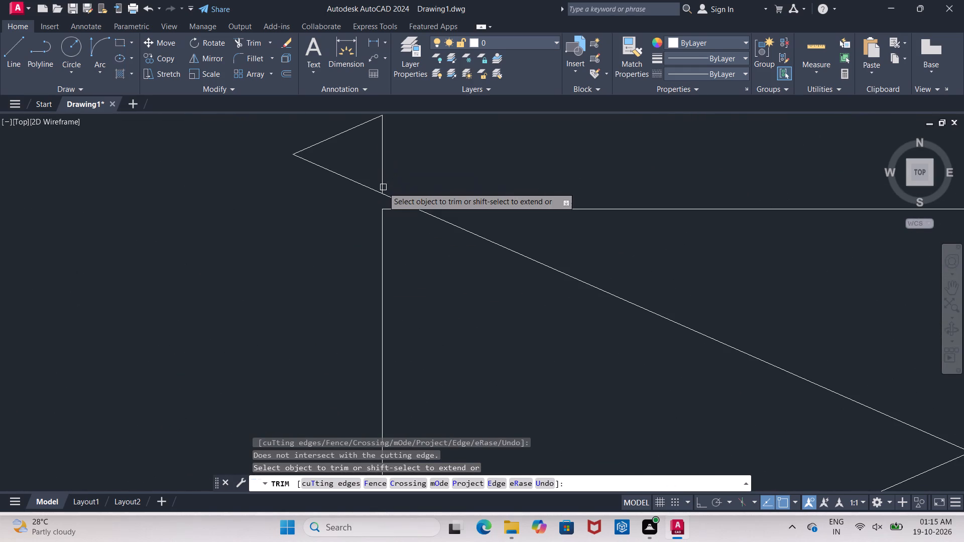
{"action": "left_click", "coordinate": [369, 187]}
{"action": "left_click", "coordinate": [345, 131]}
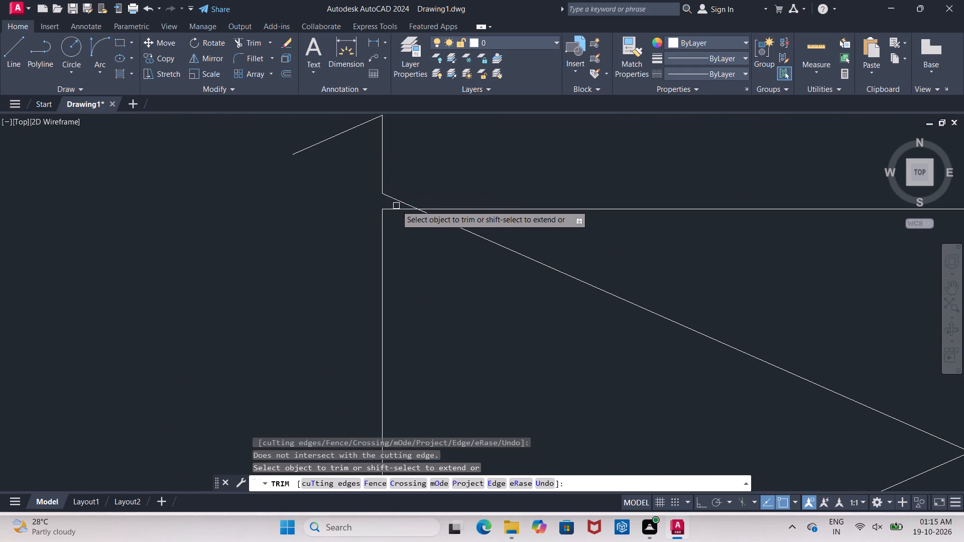
{"action": "left_click", "coordinate": [399, 200]}
Trim the short lattice segments on the outer side of the left arm's inner vertical line, at the first two lattice points below its top corner.
{"action": "scroll", "coordinate": [384, 204], "scroll_direction": "down", "scroll_amount": 4}
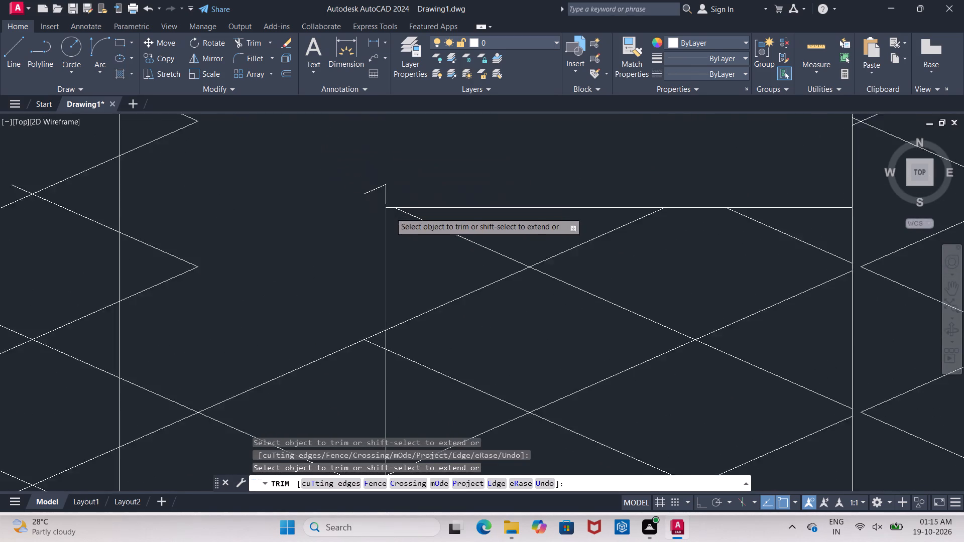
{"action": "scroll", "coordinate": [418, 276], "scroll_direction": "down", "scroll_amount": 2}
{"action": "scroll", "coordinate": [392, 295], "scroll_direction": "up", "scroll_amount": 4}
{"action": "middle_click_drag", "start_coordinate": [400, 283], "coordinate": [404, 175]}
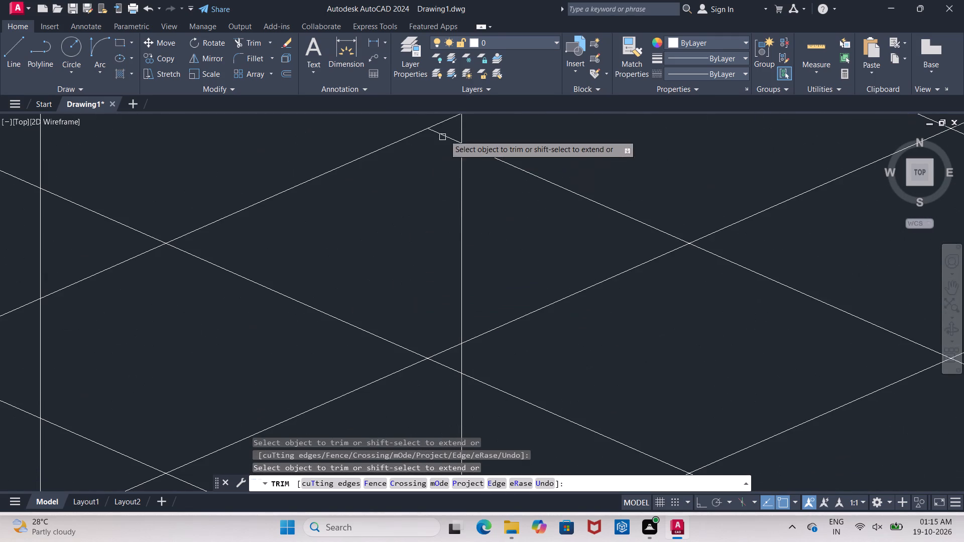
{"action": "left_click", "coordinate": [445, 119]}
{"action": "left_click", "coordinate": [449, 138]}
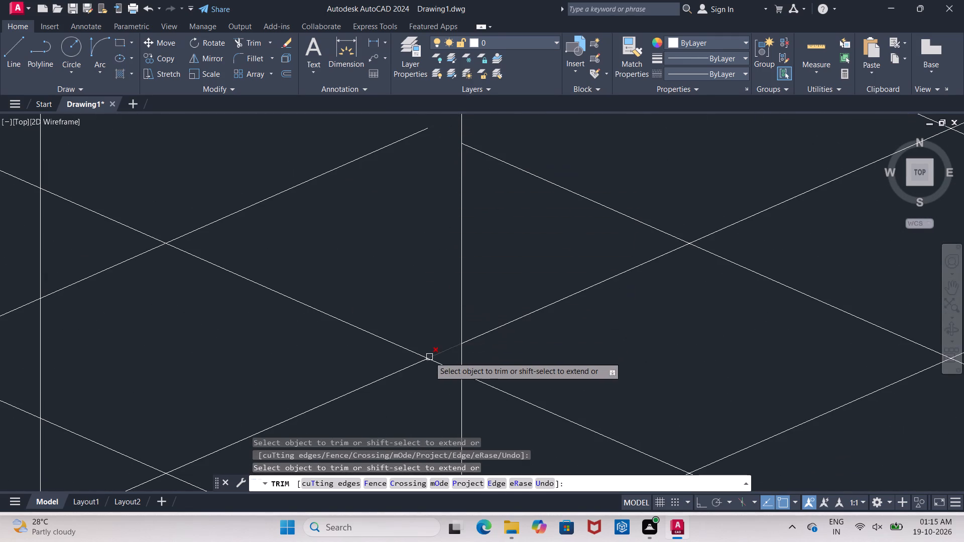
{"action": "left_click", "coordinate": [438, 349]}
{"action": "left_click", "coordinate": [442, 370]}
{"action": "scroll", "coordinate": [442, 366], "scroll_direction": "down", "scroll_amount": 3}
Trim the lattice segments in the left arm's side band, on the outer side of its inner vertical line, continuing down through the middle stretch.
{"action": "middle_click_drag", "start_coordinate": [438, 368], "coordinate": [438, 350]}
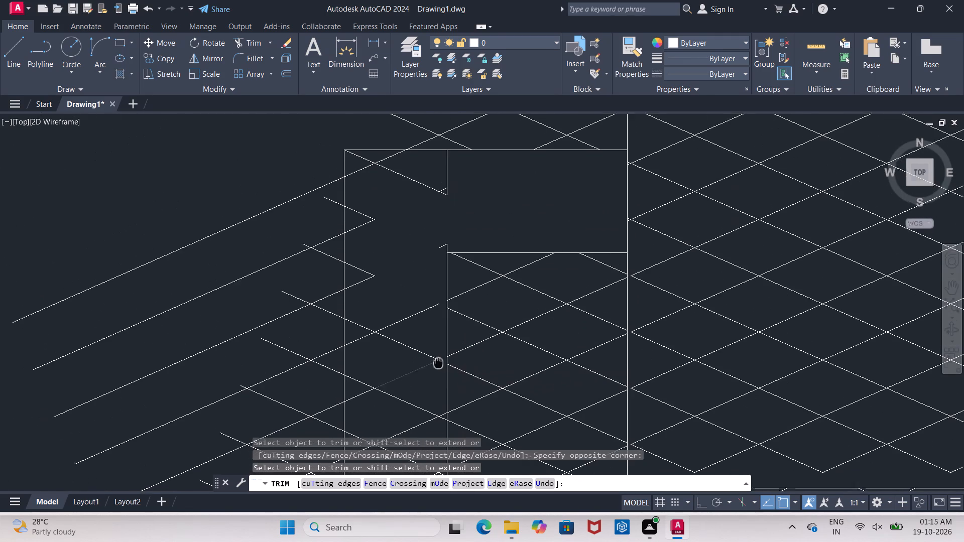
{"action": "middle_click_drag", "start_coordinate": [438, 350], "coordinate": [436, 136]}
{"action": "scroll", "coordinate": [434, 177], "scroll_direction": "up", "scroll_amount": 2}
{"action": "left_click", "coordinate": [438, 167]}
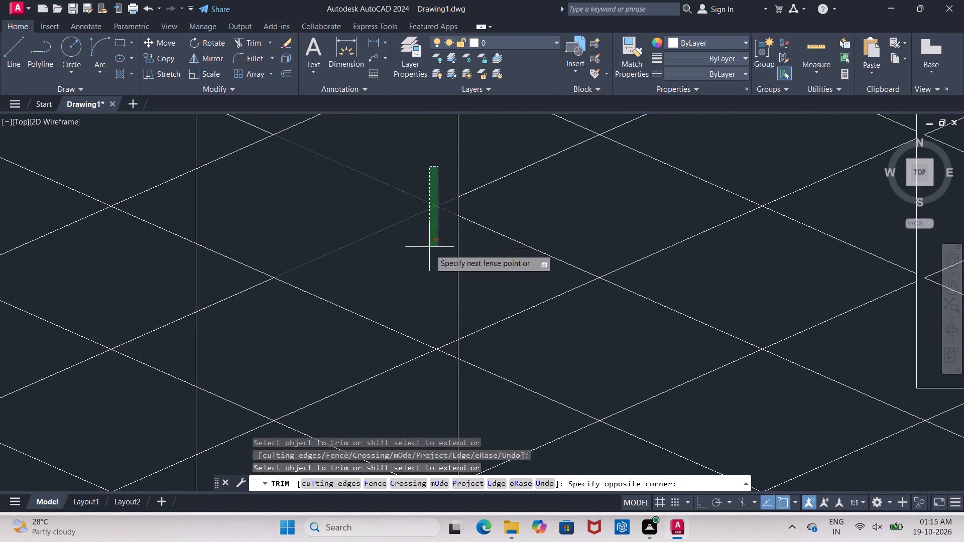
{"action": "left_click", "coordinate": [444, 401]}
{"action": "middle_click_drag", "start_coordinate": [444, 401], "coordinate": [443, 56]}
{"action": "left_click", "coordinate": [435, 123]}
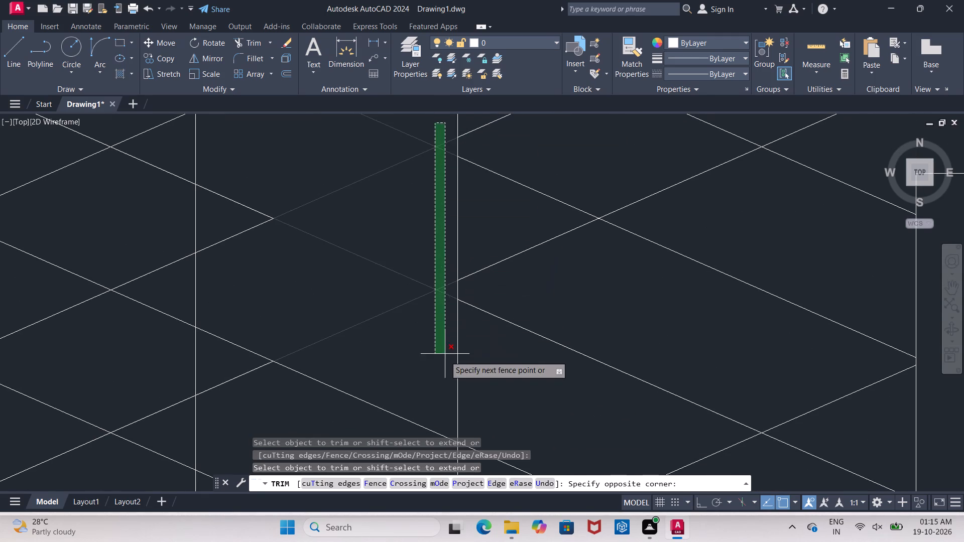
{"action": "left_click", "coordinate": [441, 418]}
{"action": "middle_click_drag", "start_coordinate": [450, 404], "coordinate": [435, 167]}
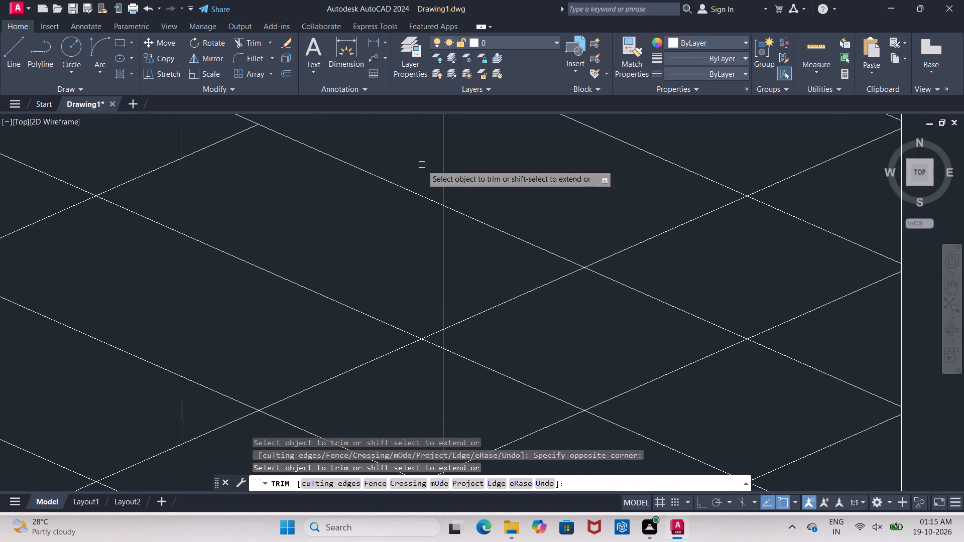
{"action": "left_click", "coordinate": [419, 157]}
{"action": "left_click", "coordinate": [426, 438]}
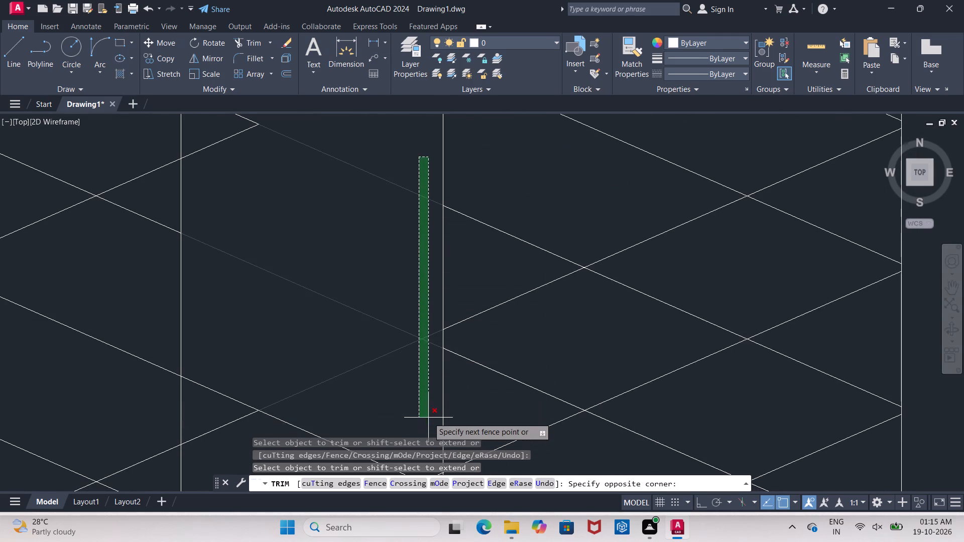
{"action": "left_click", "coordinate": [426, 409]}
Trim the remaining lattice segments on the outer side of the left arm's inner vertical line, down to its bottom corner.
{"action": "middle_click_drag", "start_coordinate": [425, 256], "coordinate": [431, 37]}
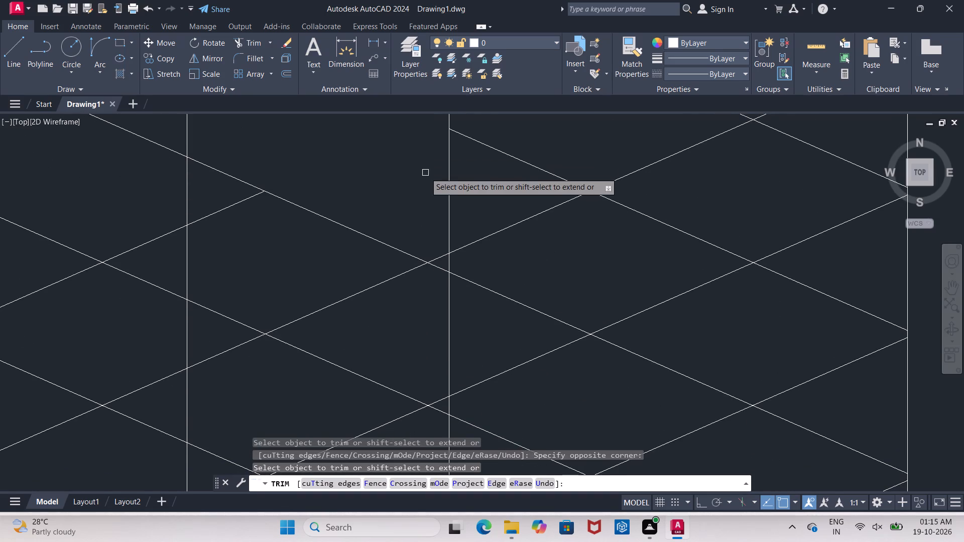
{"action": "left_click_drag", "start_coordinate": [424, 165], "coordinate": [422, 185]}
{"action": "middle_click_drag", "start_coordinate": [419, 409], "coordinate": [413, 245]}
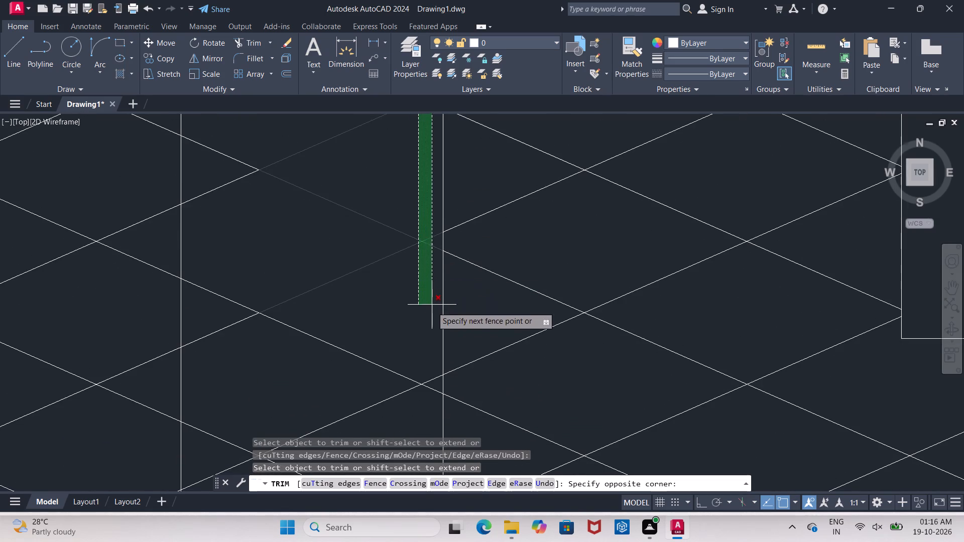
{"action": "left_click", "coordinate": [432, 399]}
{"action": "middle_click_drag", "start_coordinate": [432, 401], "coordinate": [435, 9]}
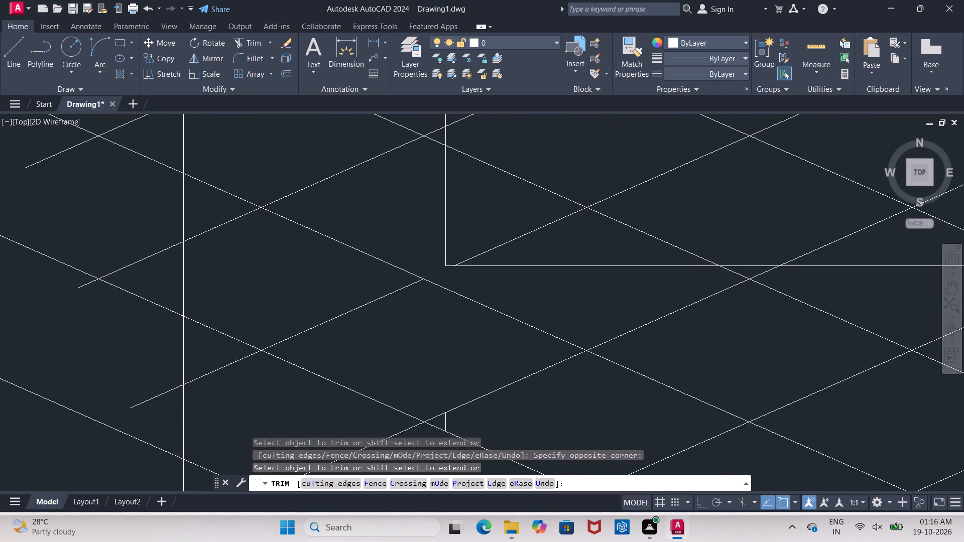
{"action": "middle_click_drag", "start_coordinate": [435, 9], "coordinate": [431, 96]}
{"action": "scroll", "coordinate": [435, 31], "scroll_direction": "down", "scroll_amount": 1}
{"action": "left_click_drag", "start_coordinate": [408, 164], "coordinate": [408, 183]}
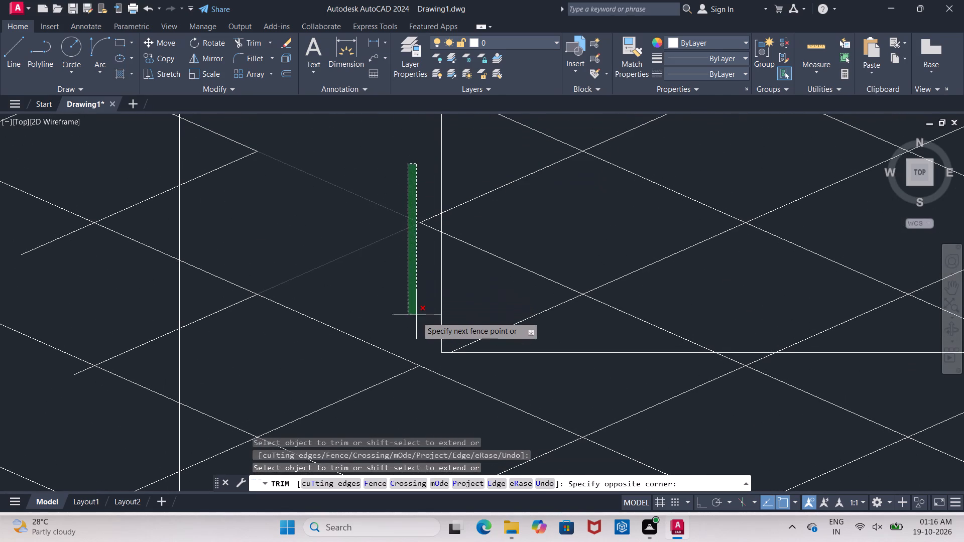
{"action": "left_click", "coordinate": [429, 364]}
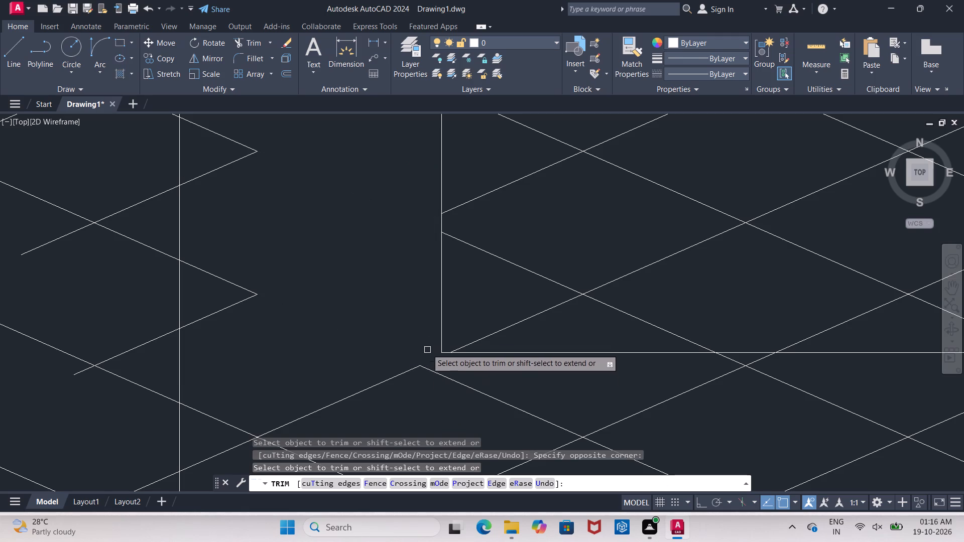
Trim the short lattice segments just below the bottom band's inner horizontal line, at the first two lattice points from its left corner.
{"action": "scroll", "coordinate": [408, 261], "scroll_direction": "down", "scroll_amount": 4}
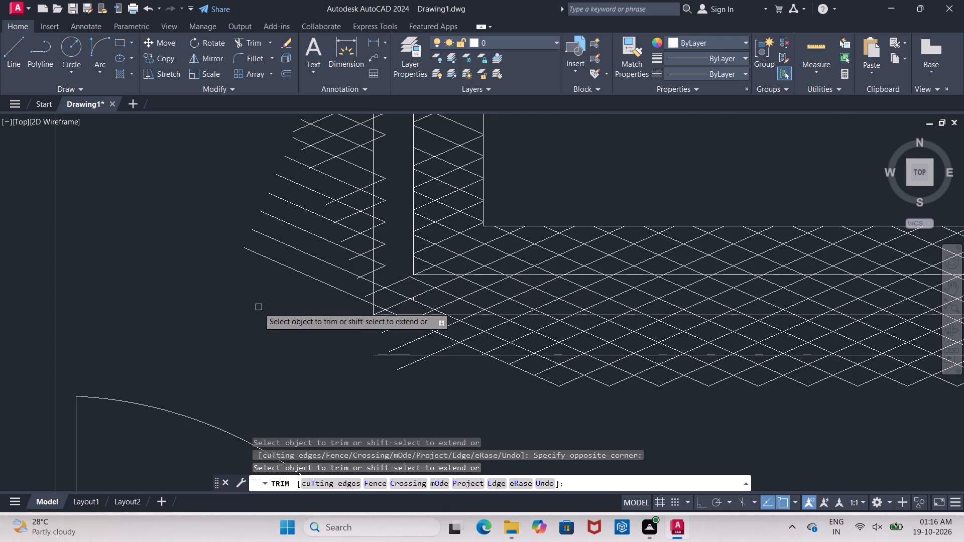
{"action": "scroll", "coordinate": [259, 312], "scroll_direction": "down", "scroll_amount": 2}
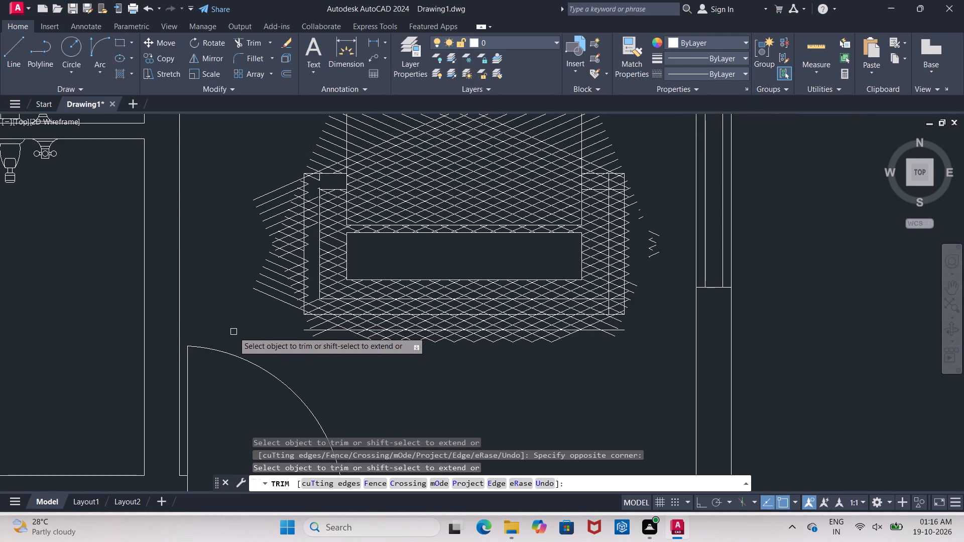
{"action": "scroll", "coordinate": [318, 301], "scroll_direction": "up", "scroll_amount": 1}
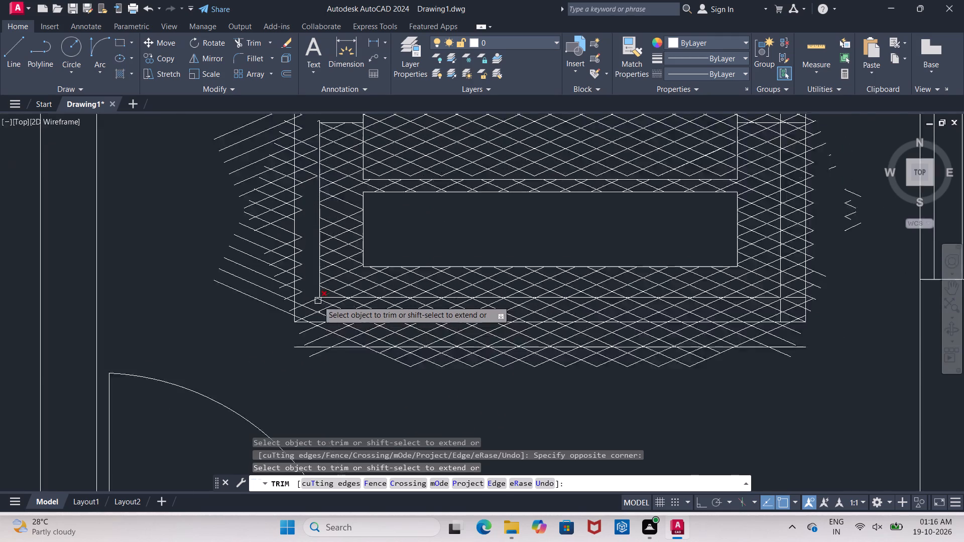
{"action": "scroll", "coordinate": [318, 301], "scroll_direction": "up", "scroll_amount": 4}
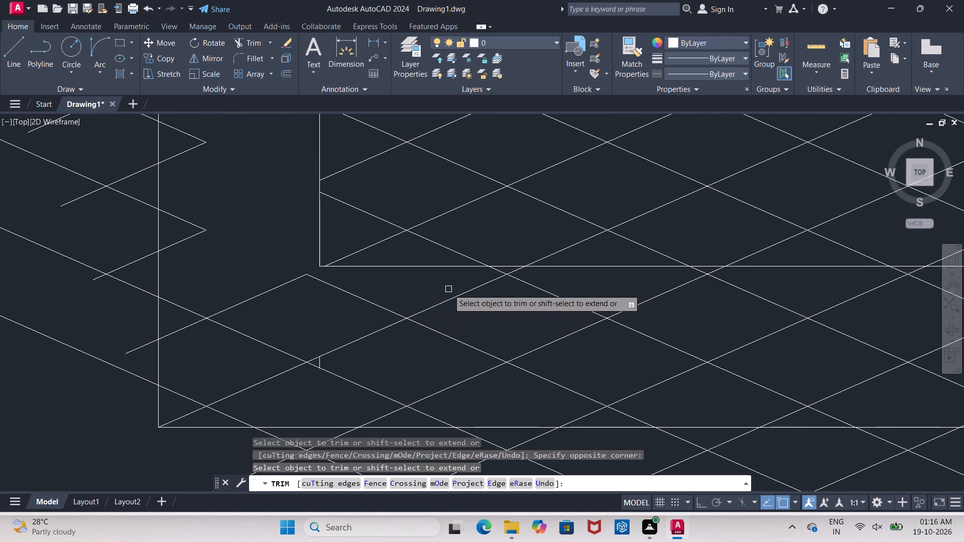
{"action": "middle_click_drag", "start_coordinate": [448, 289], "coordinate": [372, 298]}
{"action": "scroll", "coordinate": [437, 297], "scroll_direction": "up", "scroll_amount": 2}
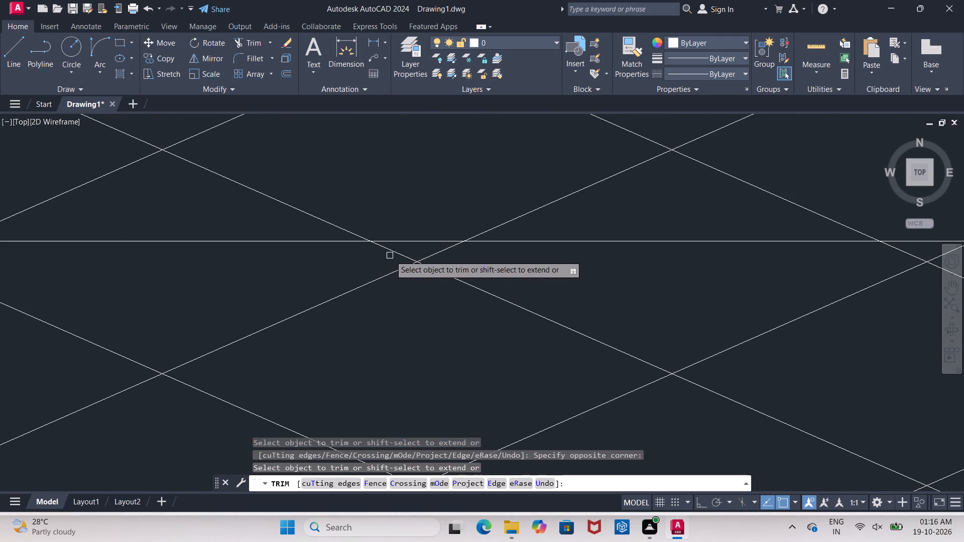
{"action": "left_click", "coordinate": [393, 252]}
{"action": "left_click", "coordinate": [444, 253]}
{"action": "scroll", "coordinate": [538, 285], "scroll_direction": "up", "scroll_amount": 1}
{"action": "middle_click_drag", "start_coordinate": [538, 285], "coordinate": [422, 274]}
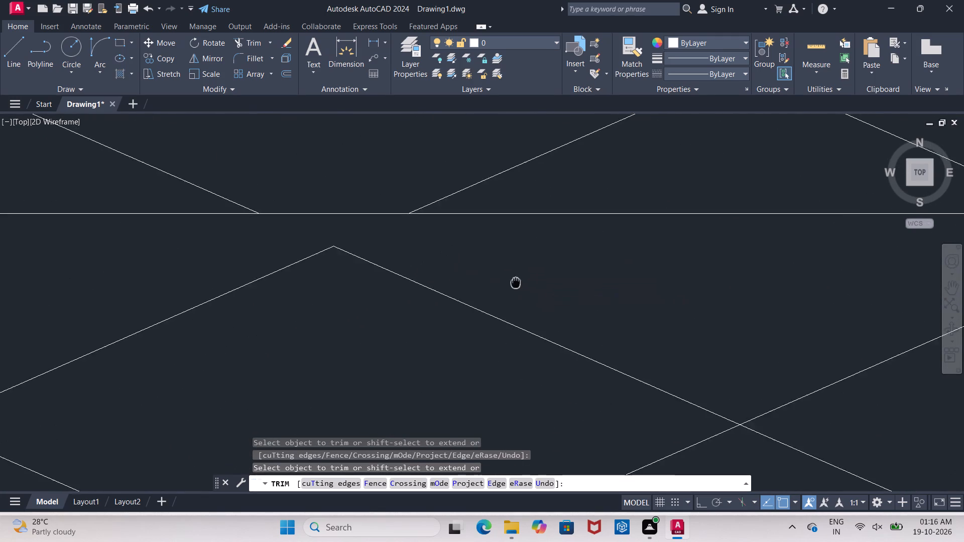
{"action": "middle_click_drag", "start_coordinate": [422, 274], "coordinate": [120, 256]}
{"action": "middle_click_drag", "start_coordinate": [265, 247], "coordinate": [124, 284]}
{"action": "left_click", "coordinate": [565, 242]}
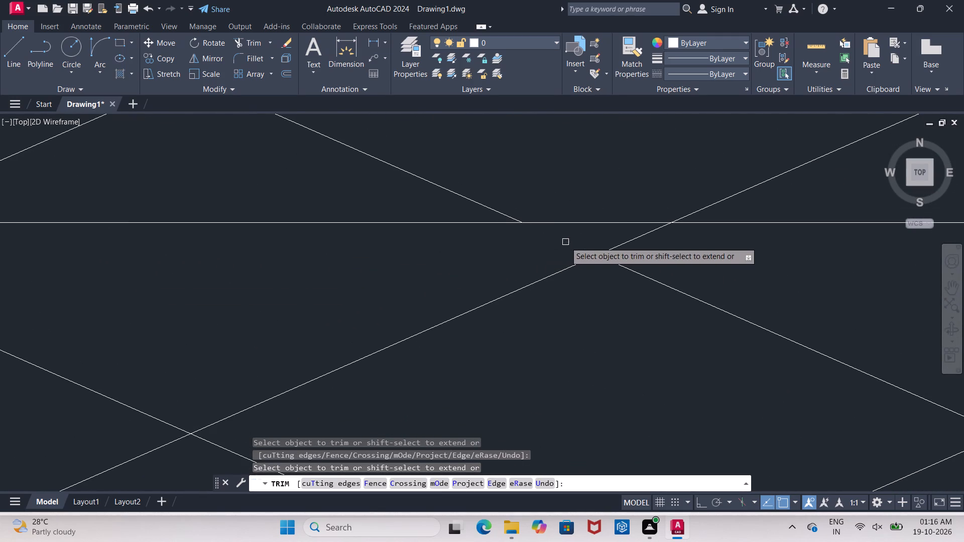
{"action": "left_click", "coordinate": [626, 243]}
{"action": "left_click", "coordinate": [653, 232]}
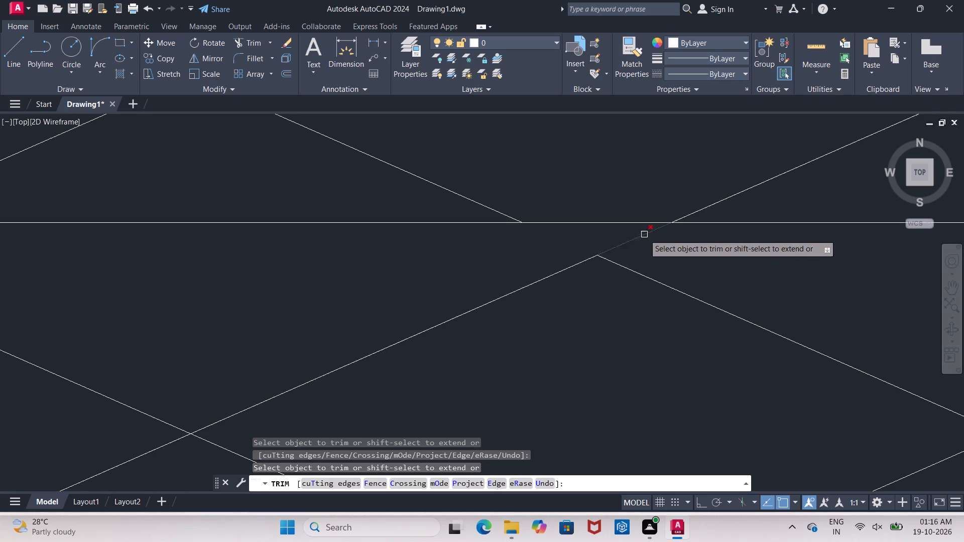
{"action": "left_click", "coordinate": [644, 234]}
Trim the short lattice segments just below the bottom band's inner horizontal line at the third, fourth and fifth lattice points.
{"action": "middle_click_drag", "start_coordinate": [753, 276], "coordinate": [65, 289]}
{"action": "left_click", "coordinate": [705, 259]}
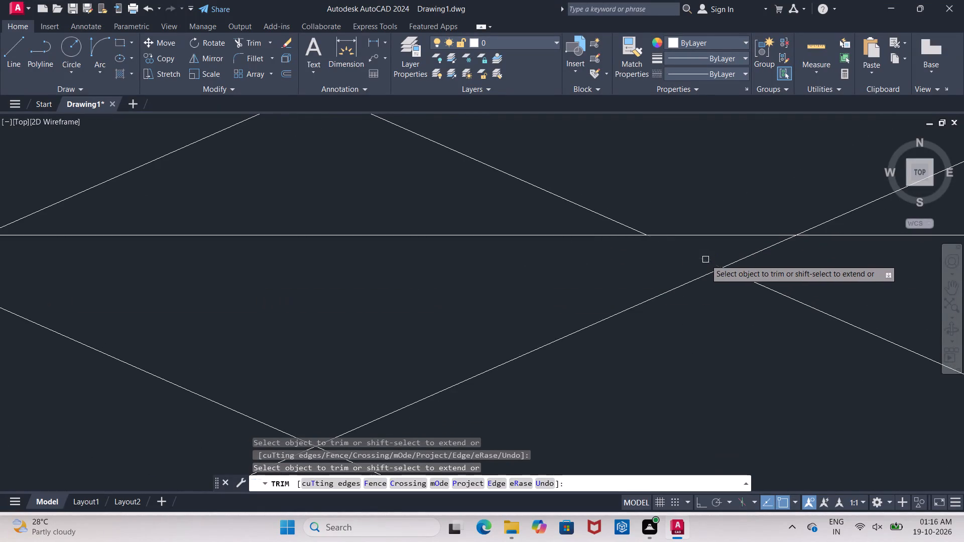
{"action": "left_click", "coordinate": [759, 256]}
{"action": "left_click", "coordinate": [761, 252]}
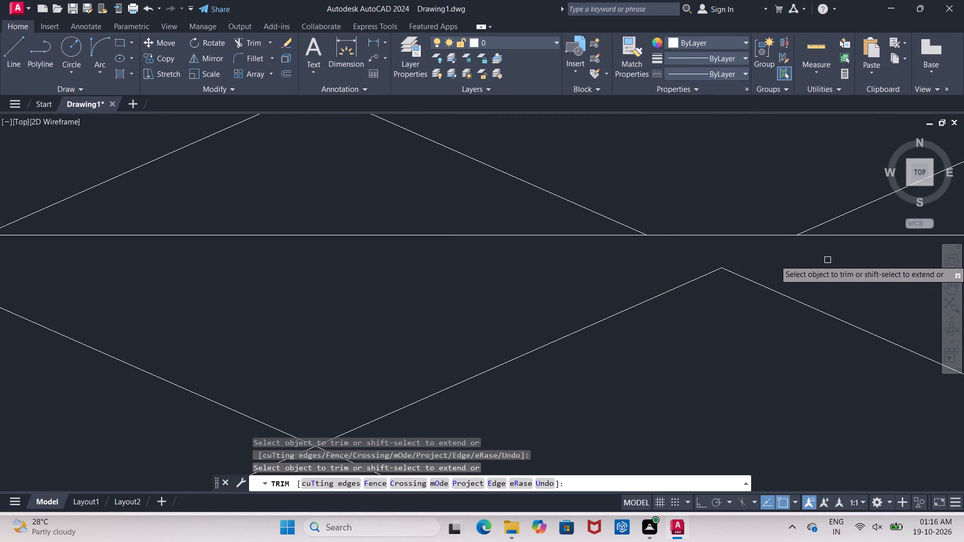
{"action": "middle_click_drag", "start_coordinate": [827, 260], "coordinate": [63, 233]}
{"action": "left_click", "coordinate": [727, 225]}
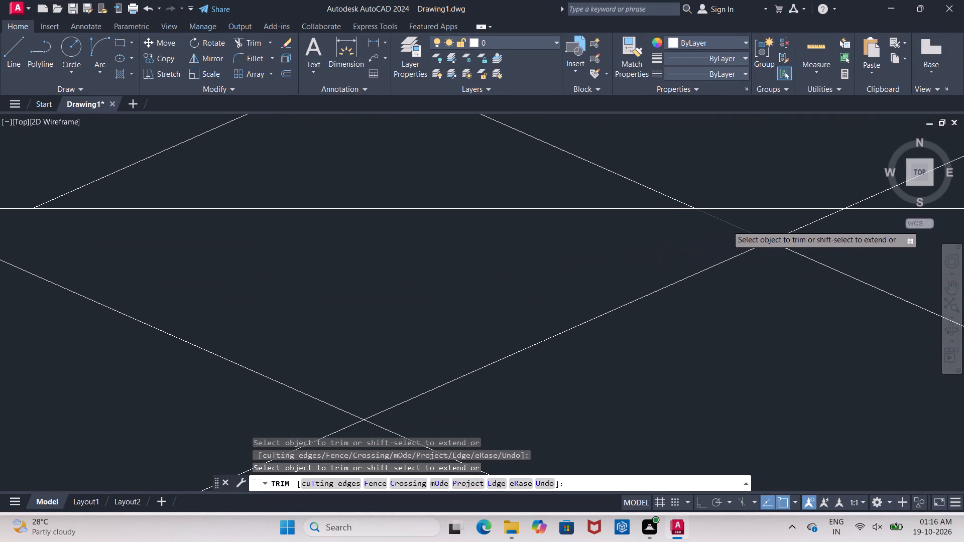
{"action": "left_click", "coordinate": [815, 225]}
{"action": "middle_click_drag", "start_coordinate": [832, 228], "coordinate": [0, 236]}
{"action": "left_click", "coordinate": [523, 241]}
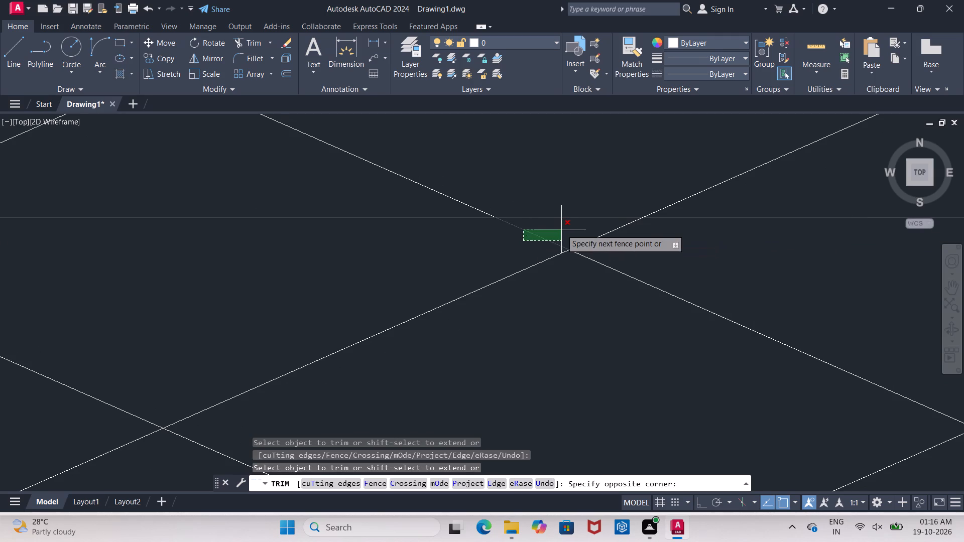
{"action": "left_click", "coordinate": [561, 229]}
{"action": "left_click", "coordinate": [608, 232]}
Trim the short lattice segments below the bottom band's inner horizontal line at the sixth, seventh and eighth lattice points from the left corner.
{"action": "middle_click_drag", "start_coordinate": [629, 266], "coordinate": [90, 237]}
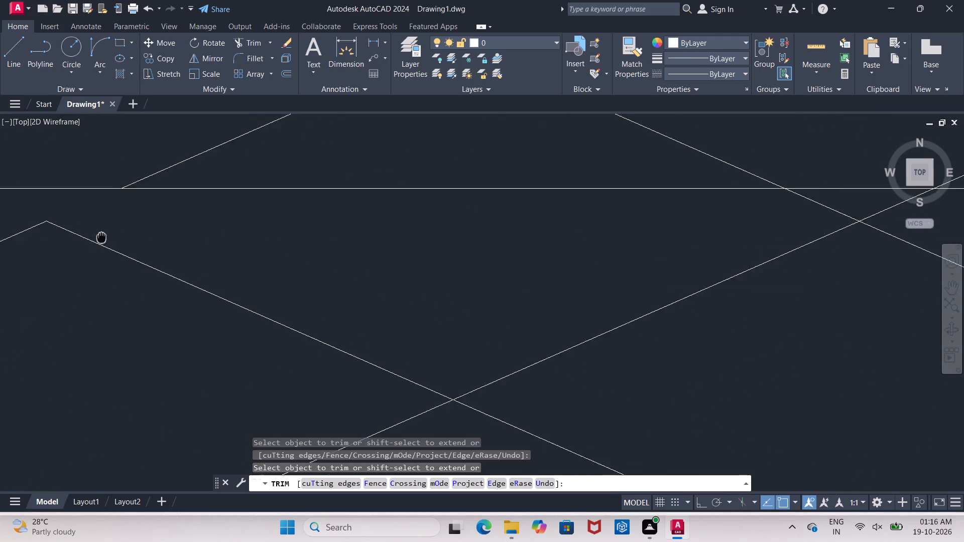
{"action": "middle_click_drag", "start_coordinate": [90, 237], "coordinate": [2, 243]}
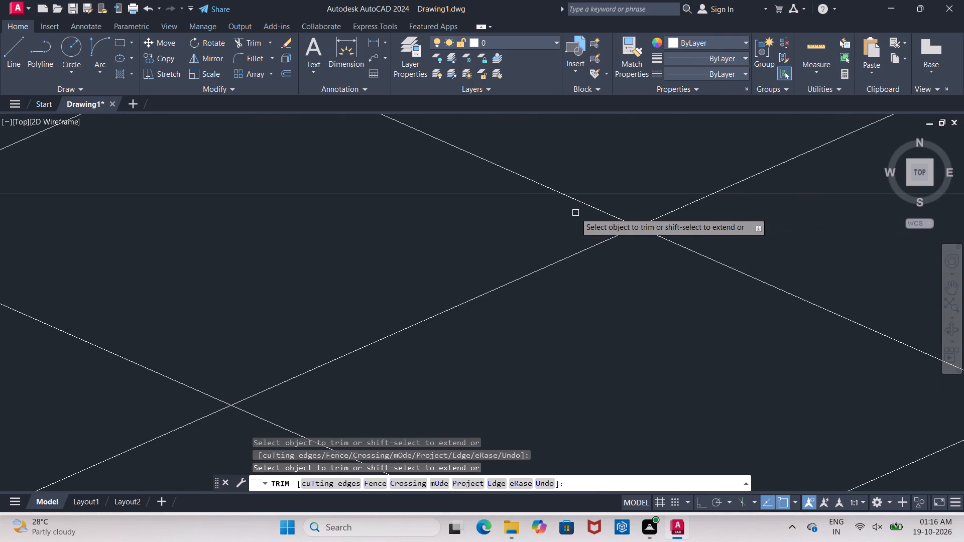
{"action": "left_click", "coordinate": [604, 213]}
{"action": "left_click", "coordinate": [683, 213]}
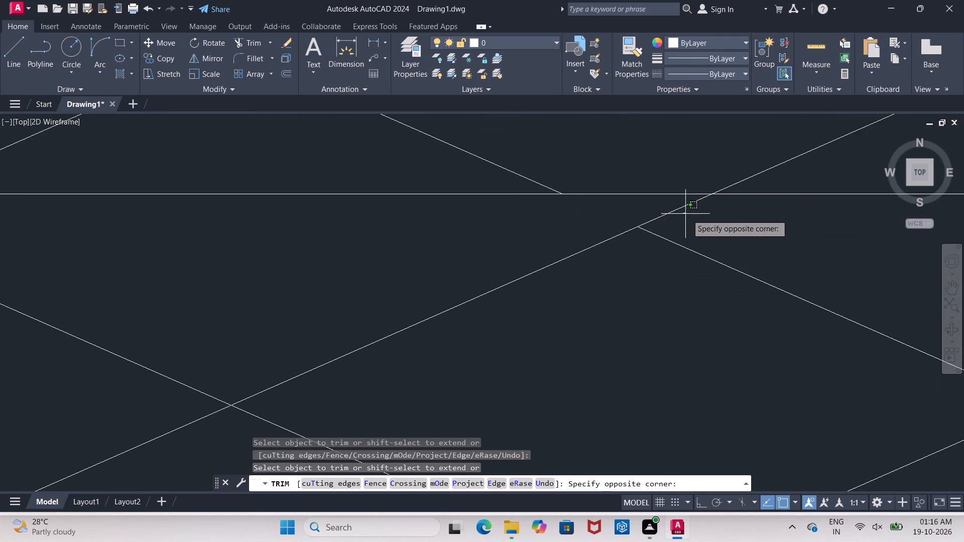
{"action": "left_click", "coordinate": [660, 206]}
{"action": "middle_click_drag", "start_coordinate": [842, 235], "coordinate": [0, 185]}
{"action": "scroll", "coordinate": [586, 218], "scroll_direction": "down", "scroll_amount": 1}
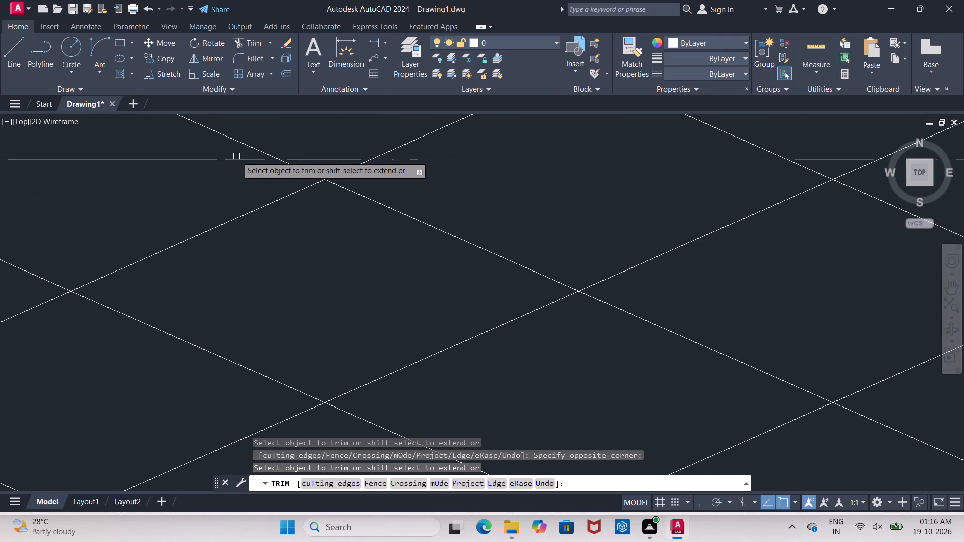
{"action": "left_click", "coordinate": [307, 172]}
{"action": "left_click", "coordinate": [341, 173]}
{"action": "middle_click_drag", "start_coordinate": [594, 208], "coordinate": [45, 234]}
{"action": "left_click", "coordinate": [261, 197]}
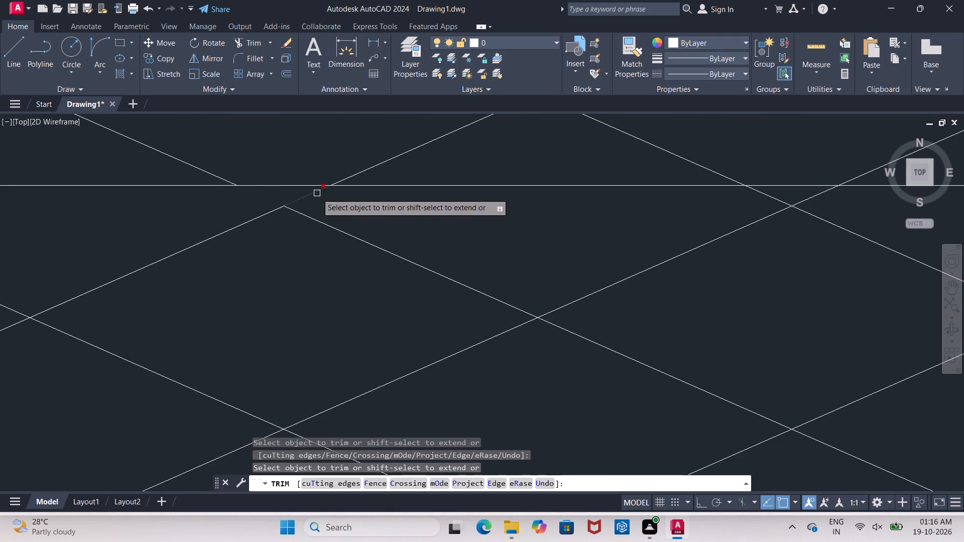
{"action": "left_click", "coordinate": [317, 193]}
Trim the short lattice segments just below the bottom band's inner horizontal line at the next three lattice points toward the right arm.
{"action": "middle_click_drag", "start_coordinate": [504, 220], "coordinate": [128, 257]}
{"action": "left_click", "coordinate": [394, 236]}
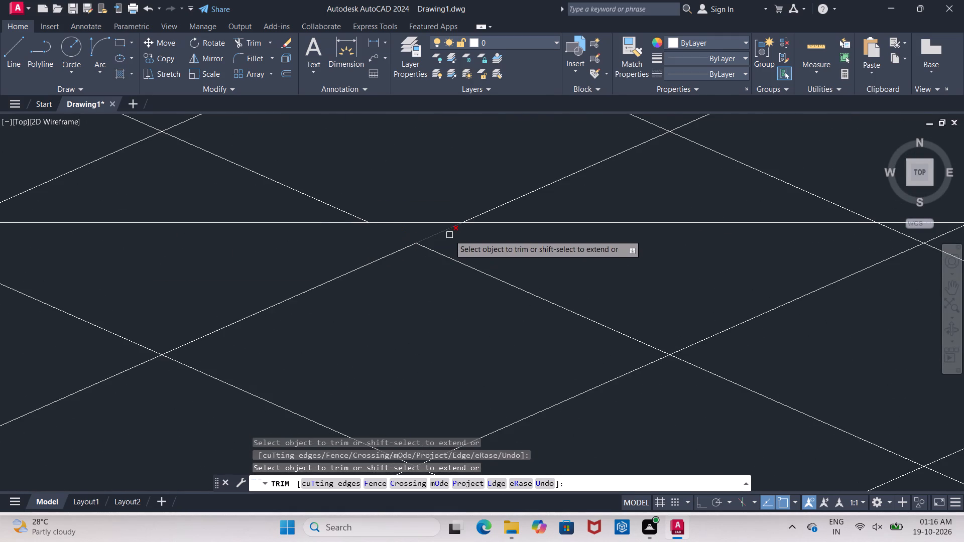
{"action": "left_click", "coordinate": [449, 234]}
{"action": "left_click", "coordinate": [431, 233]}
{"action": "middle_click_drag", "start_coordinate": [528, 254], "coordinate": [35, 269]}
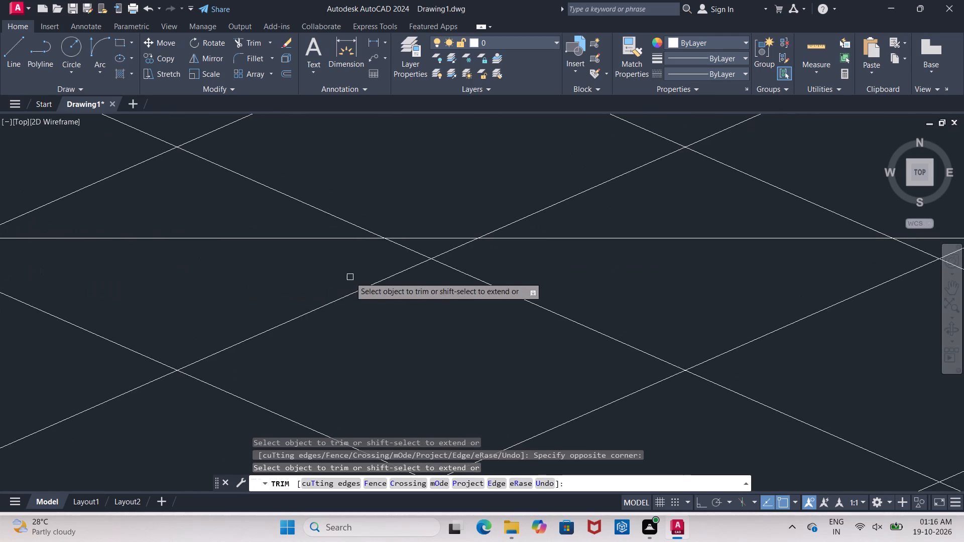
{"action": "left_click", "coordinate": [404, 249]}
{"action": "left_click", "coordinate": [461, 251]}
{"action": "left_click", "coordinate": [450, 251]}
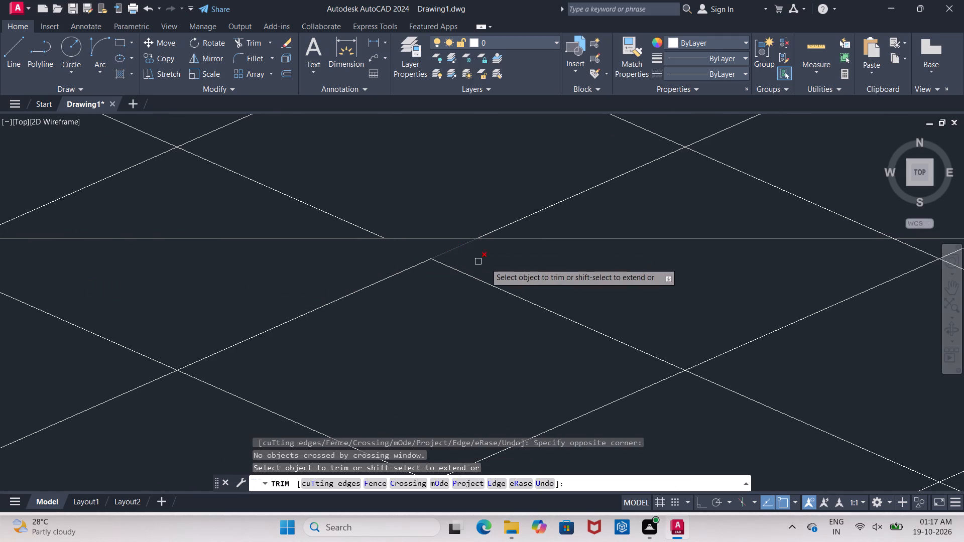
{"action": "left_click", "coordinate": [447, 251]}
{"action": "middle_click_drag", "start_coordinate": [613, 280], "coordinate": [69, 292]}
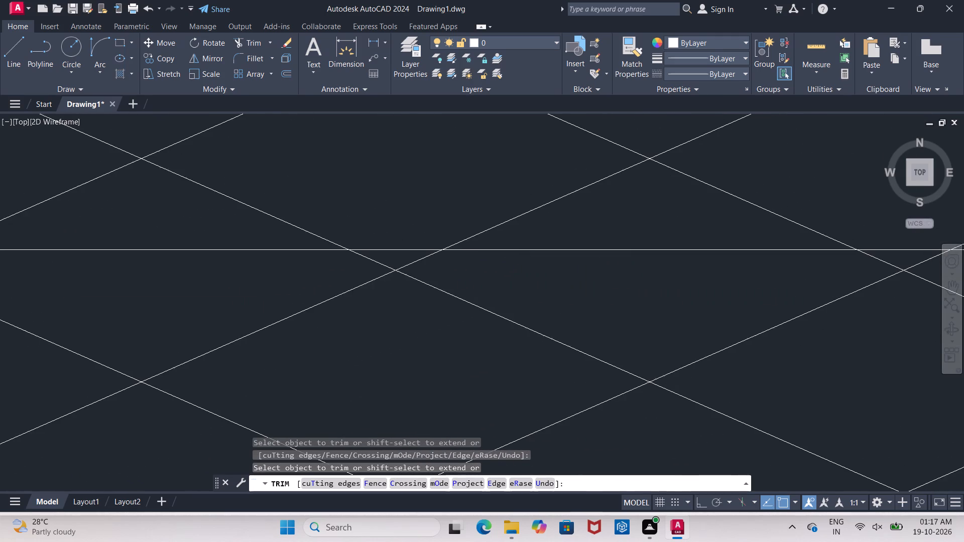
{"action": "left_click", "coordinate": [373, 261]}
{"action": "left_click", "coordinate": [416, 265]}
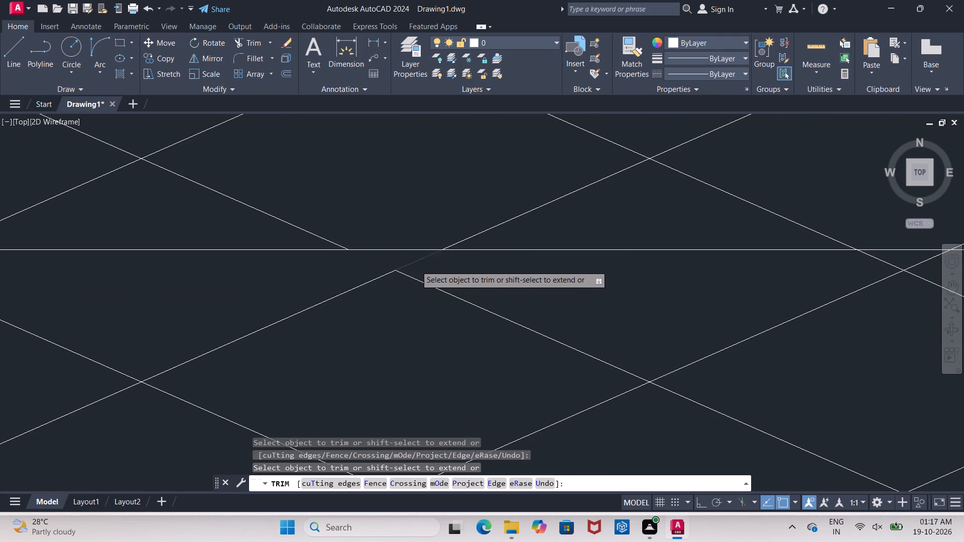
Trim the short lattice segments just below the bottom band's inner horizontal line at the last three lattice points before the right arm.
{"action": "scroll", "coordinate": [424, 272], "scroll_direction": "down", "scroll_amount": 5}
{"action": "scroll", "coordinate": [458, 284], "scroll_direction": "up", "scroll_amount": 3}
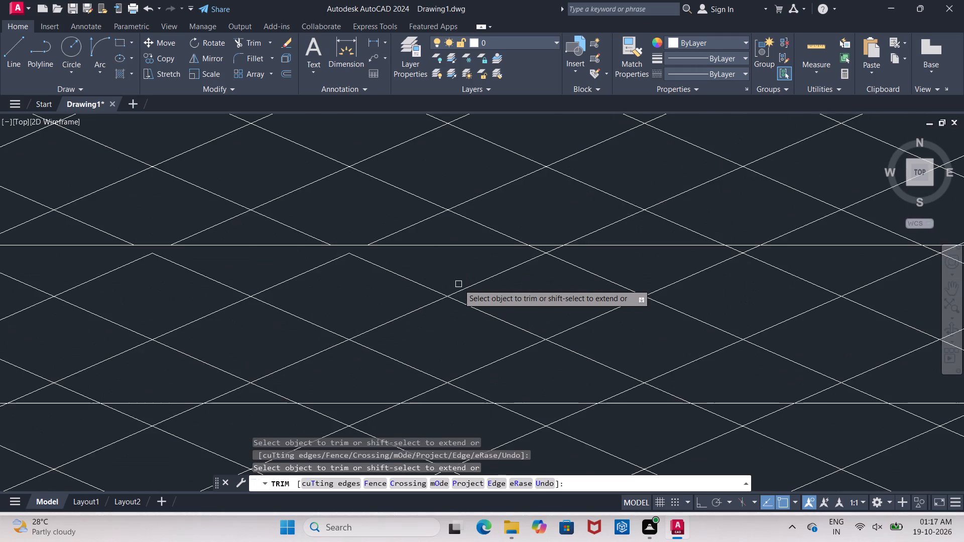
{"action": "scroll", "coordinate": [458, 284], "scroll_direction": "up", "scroll_amount": 1}
{"action": "left_click", "coordinate": [585, 232]}
{"action": "left_click", "coordinate": [610, 233]}
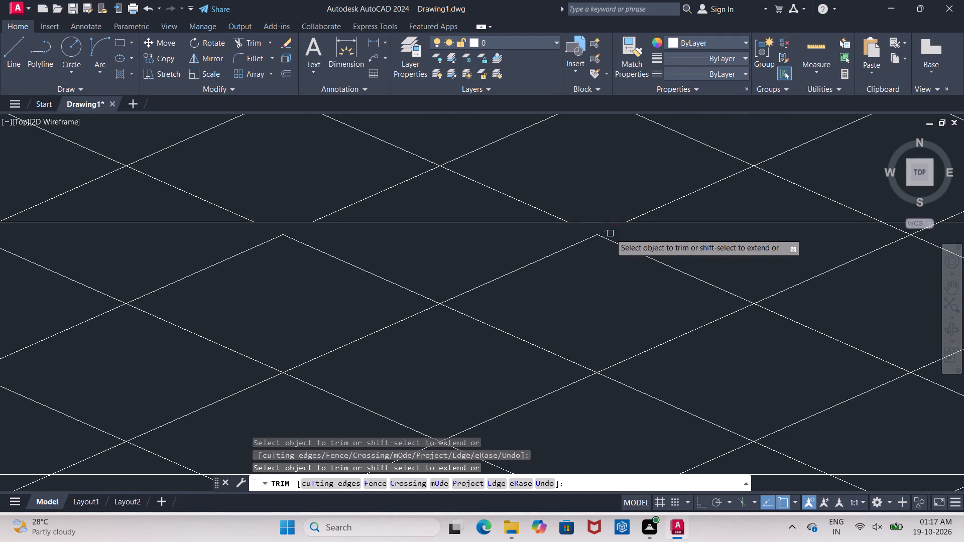
{"action": "middle_click_drag", "start_coordinate": [700, 245], "coordinate": [190, 263]}
{"action": "left_click", "coordinate": [386, 249]}
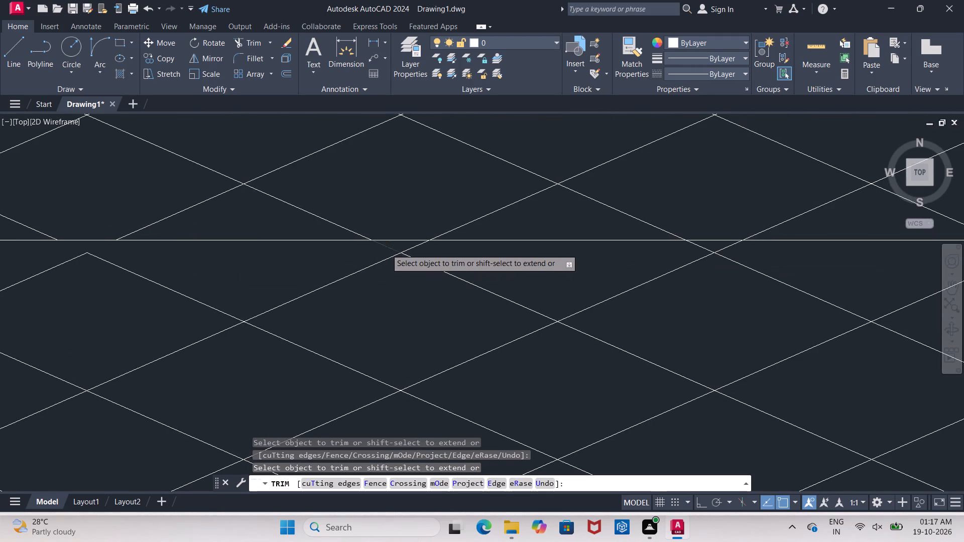
{"action": "left_click", "coordinate": [419, 248]}
{"action": "middle_click_drag", "start_coordinate": [540, 262], "coordinate": [58, 272]}
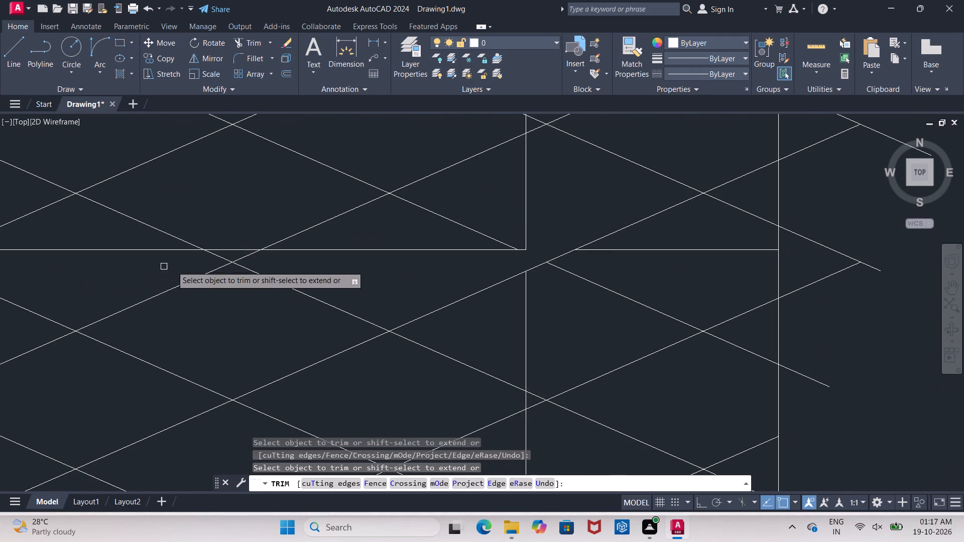
{"action": "left_click", "coordinate": [225, 260]}
{"action": "left_click", "coordinate": [222, 257]}
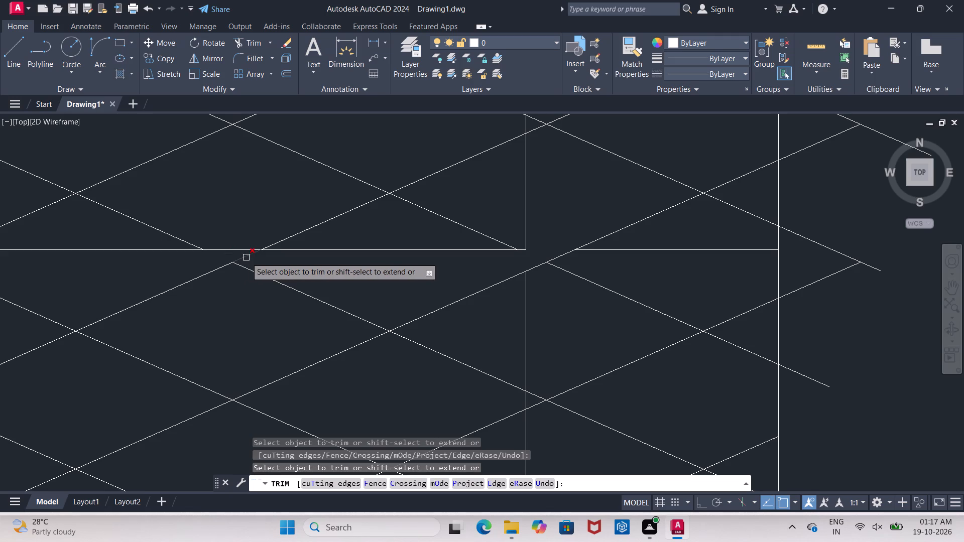
{"action": "left_click", "coordinate": [246, 257]}
Trim the short lattice segments just outside the right arm's inner vertical line at the first two lattice points above its bottom corner.
{"action": "middle_click_drag", "start_coordinate": [327, 274], "coordinate": [264, 281]}
{"action": "scroll", "coordinate": [270, 283], "scroll_direction": "down", "scroll_amount": 2}
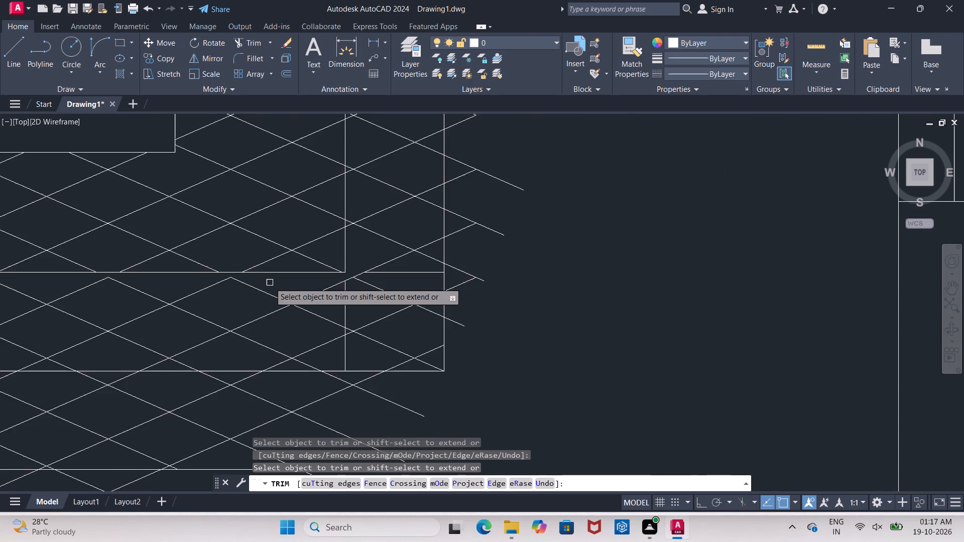
{"action": "scroll", "coordinate": [270, 283], "scroll_direction": "down", "scroll_amount": 1}
{"action": "middle_click_drag", "start_coordinate": [267, 282], "coordinate": [330, 300]}
{"action": "scroll", "coordinate": [330, 300], "scroll_direction": "down", "scroll_amount": 2}
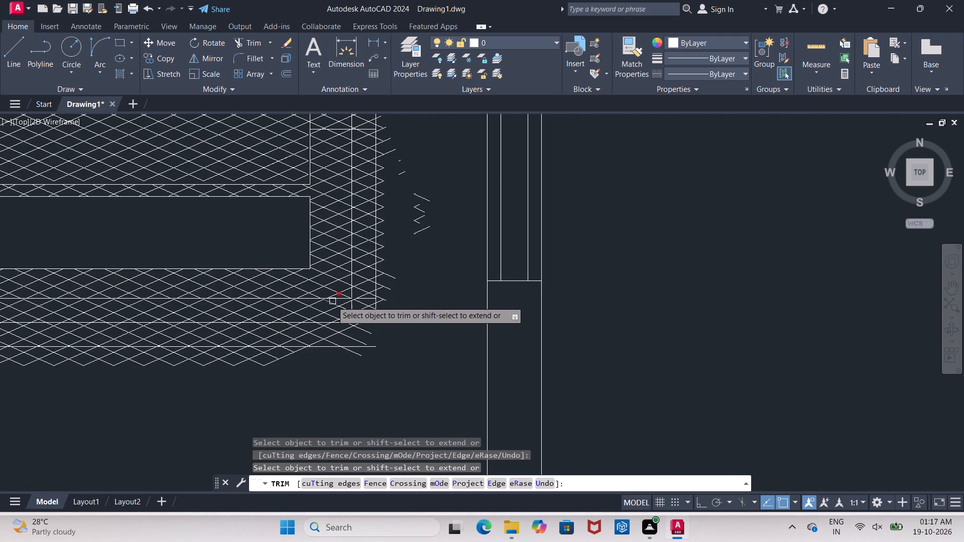
{"action": "scroll", "coordinate": [283, 296], "scroll_direction": "down", "scroll_amount": 2}
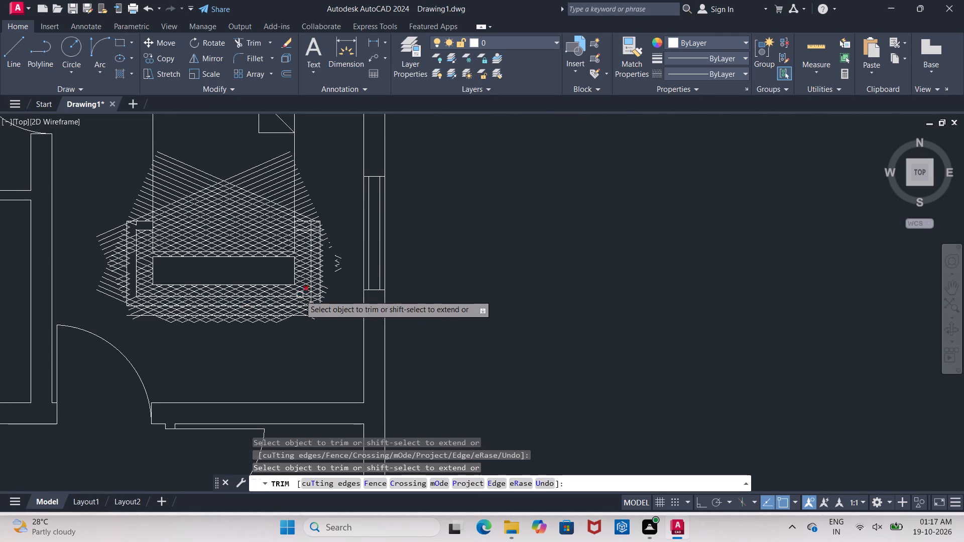
{"action": "scroll", "coordinate": [301, 295], "scroll_direction": "up", "scroll_amount": 5}
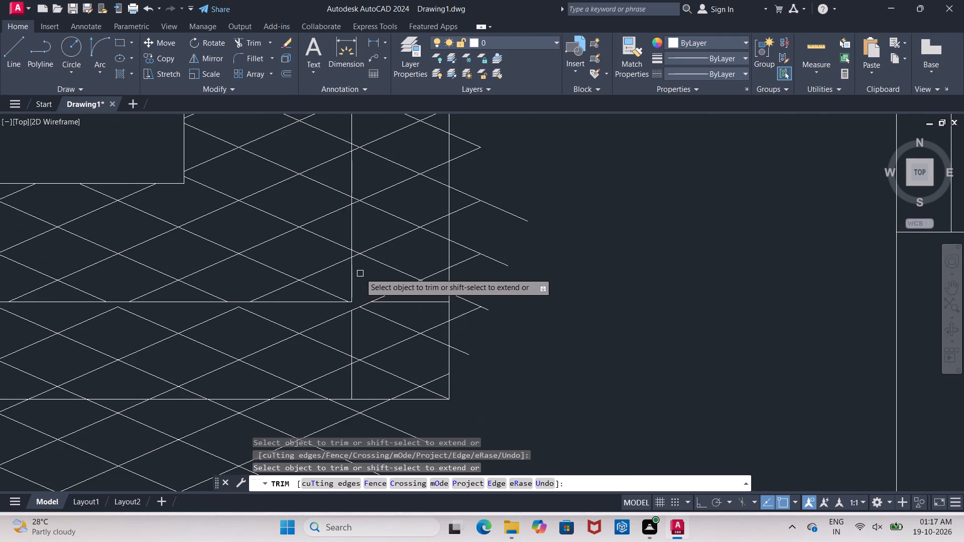
{"action": "scroll", "coordinate": [359, 269], "scroll_direction": "up", "scroll_amount": 3}
{"action": "left_click", "coordinate": [342, 234]}
{"action": "left_click", "coordinate": [339, 216]}
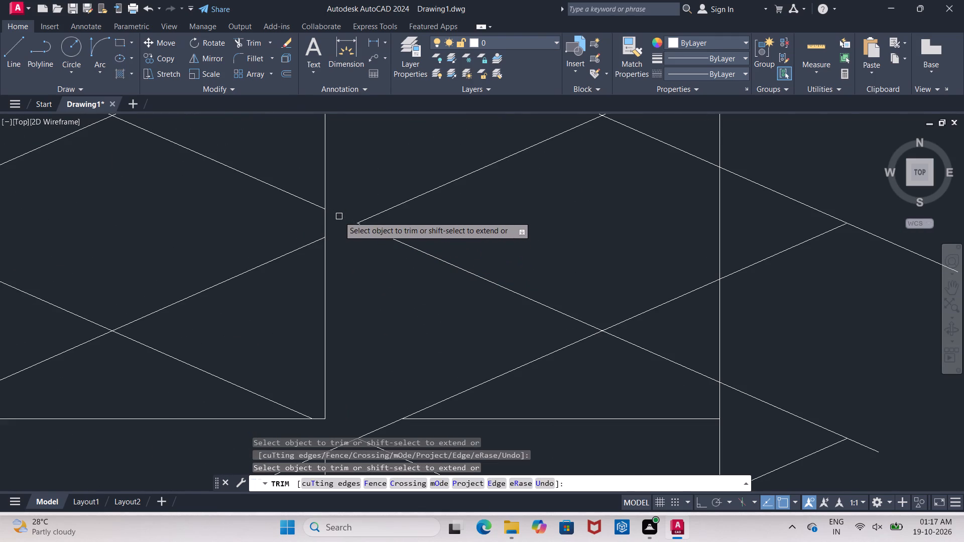
{"action": "scroll", "coordinate": [347, 179], "scroll_direction": "up", "scroll_amount": 1}
{"action": "middle_click_drag", "start_coordinate": [347, 179], "coordinate": [364, 416]}
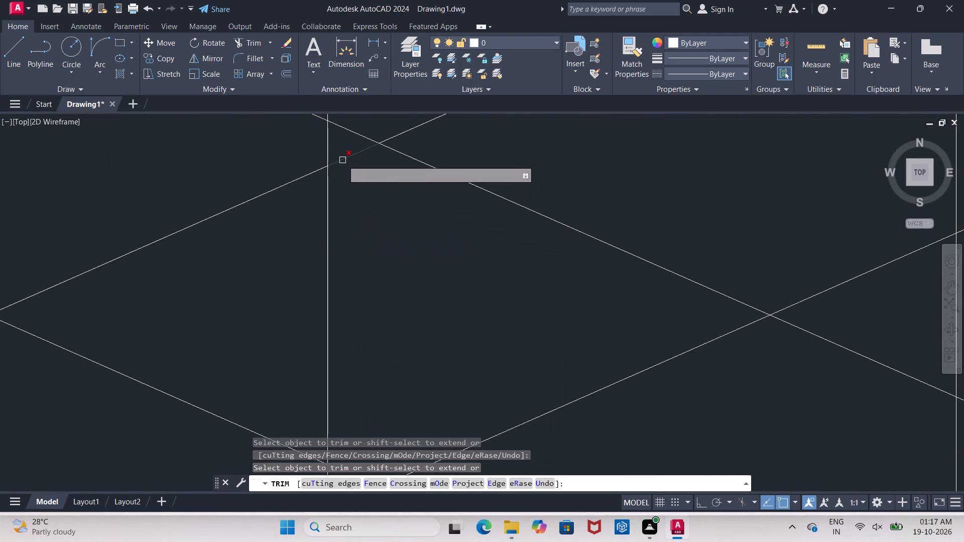
{"action": "left_click", "coordinate": [344, 161]}
{"action": "left_click", "coordinate": [346, 132]}
Trim the short lattice segments just outside the right arm's inner vertical line at the next four lattice points upward.
{"action": "middle_click_drag", "start_coordinate": [354, 149], "coordinate": [370, 499]}
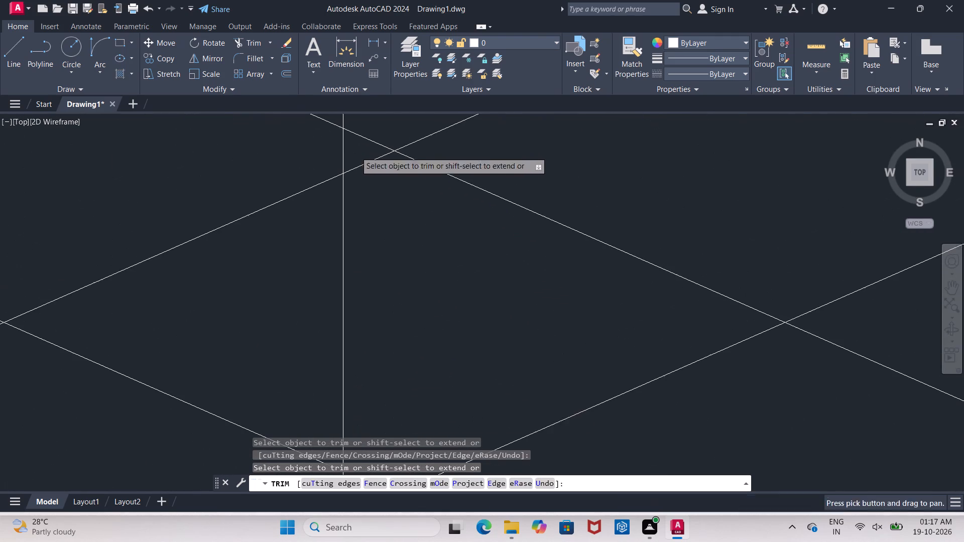
{"action": "left_click", "coordinate": [361, 169]}
{"action": "left_click", "coordinate": [364, 136]}
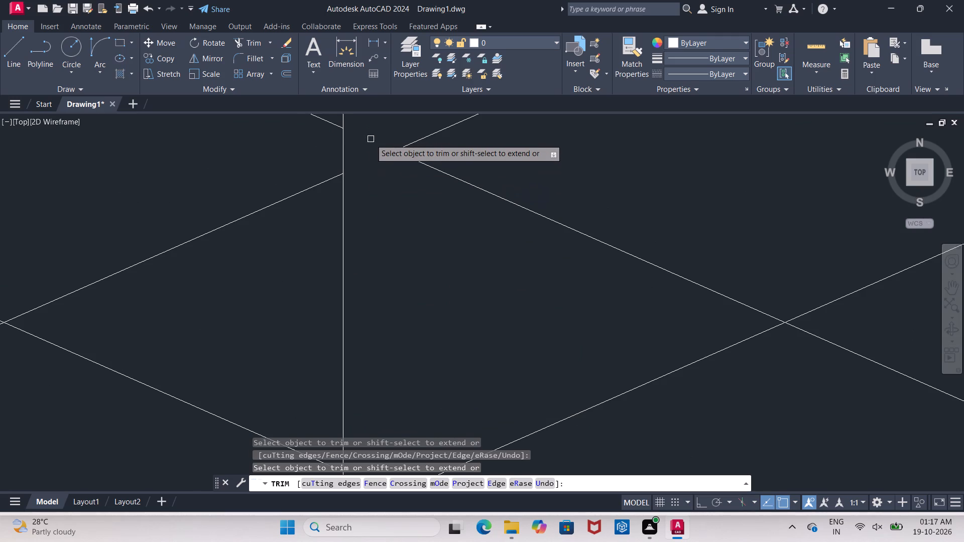
{"action": "scroll", "coordinate": [356, 151], "scroll_direction": "down", "scroll_amount": 2}
{"action": "middle_click_drag", "start_coordinate": [358, 156], "coordinate": [395, 353]}
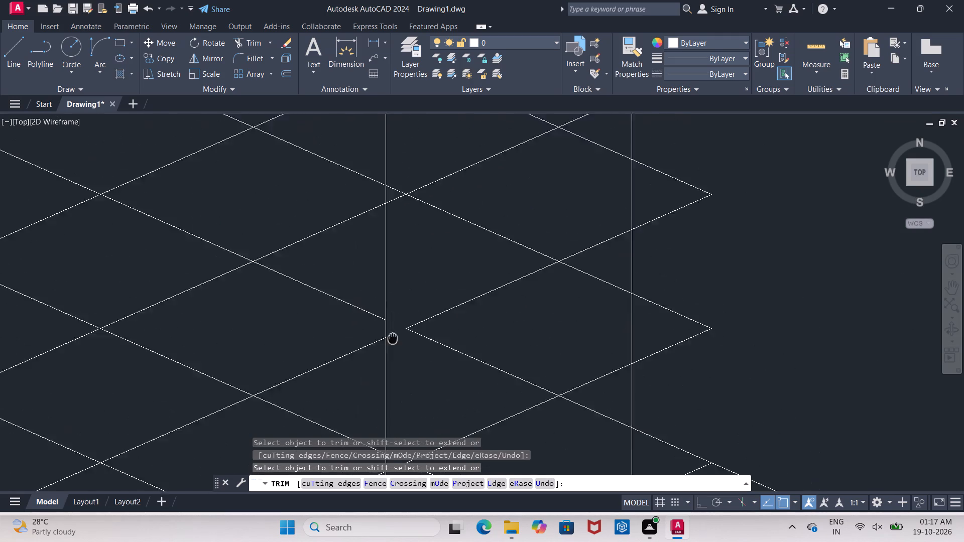
{"action": "middle_click_drag", "start_coordinate": [395, 353], "coordinate": [399, 366]}
{"action": "left_click", "coordinate": [404, 222]}
{"action": "left_click", "coordinate": [411, 231]}
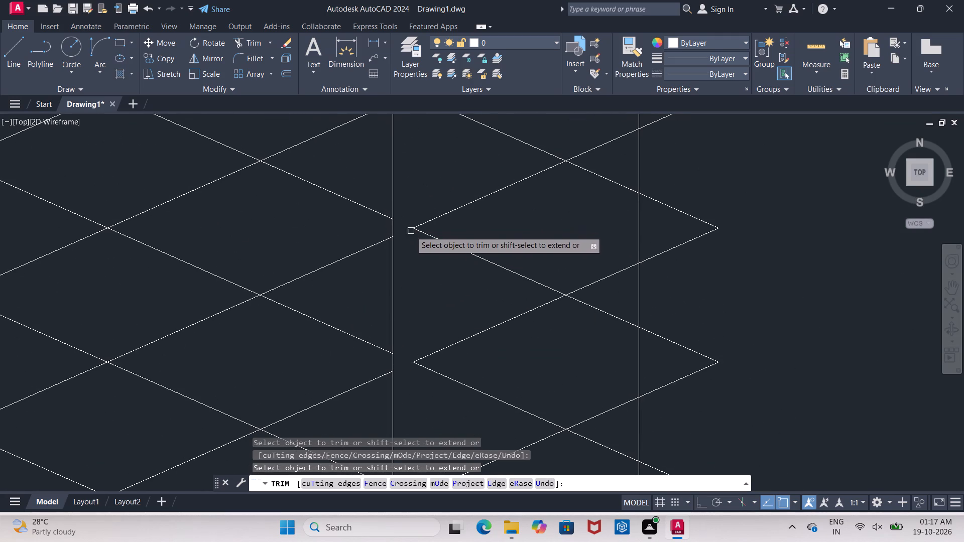
{"action": "middle_click_drag", "start_coordinate": [410, 187], "coordinate": [436, 439]}
{"action": "left_click", "coordinate": [424, 339]}
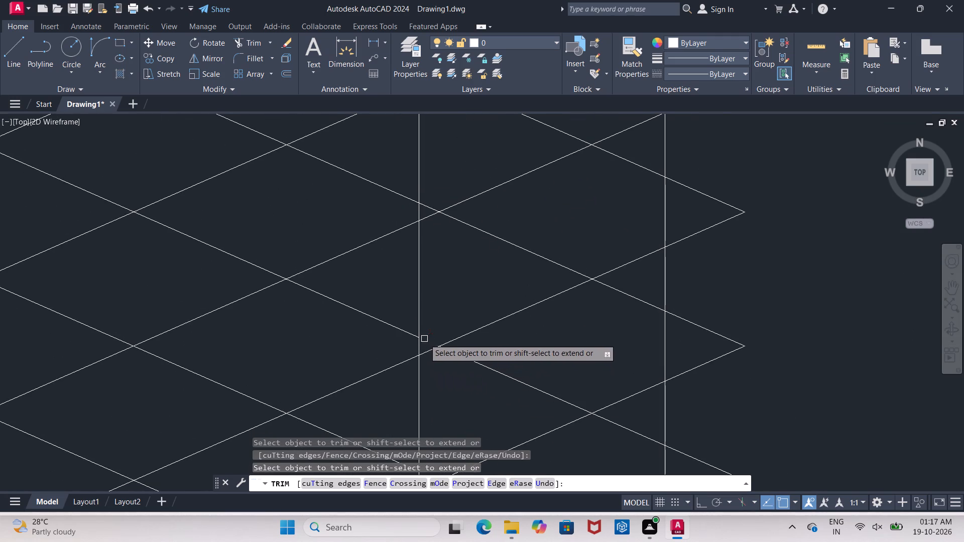
{"action": "left_click", "coordinate": [429, 353]}
{"action": "left_click", "coordinate": [433, 208]}
{"action": "left_click", "coordinate": [432, 217]}
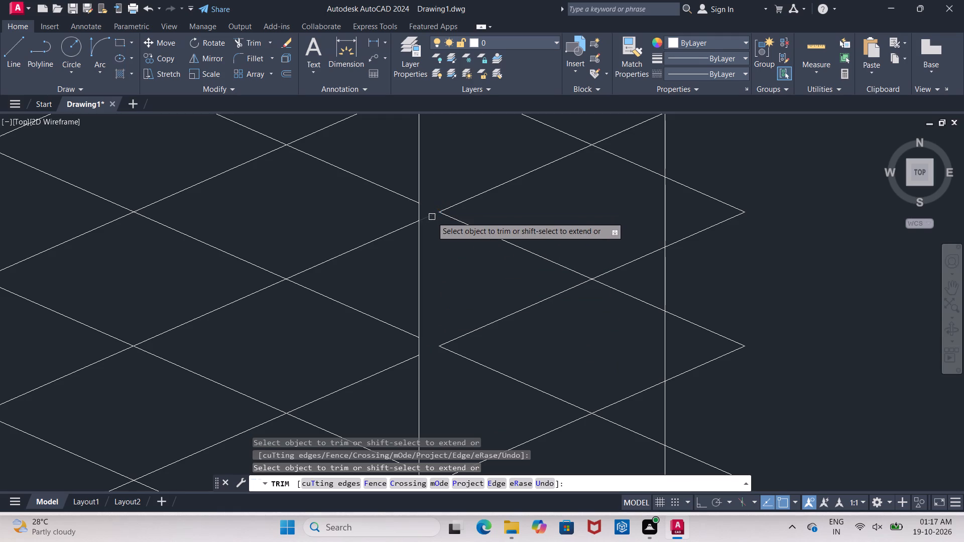
Trim the short lattice segments just outside the right arm's inner vertical line at the following three lattice points upward.
{"action": "middle_click_drag", "start_coordinate": [448, 187], "coordinate": [466, 446]}
{"action": "left_click", "coordinate": [448, 328]}
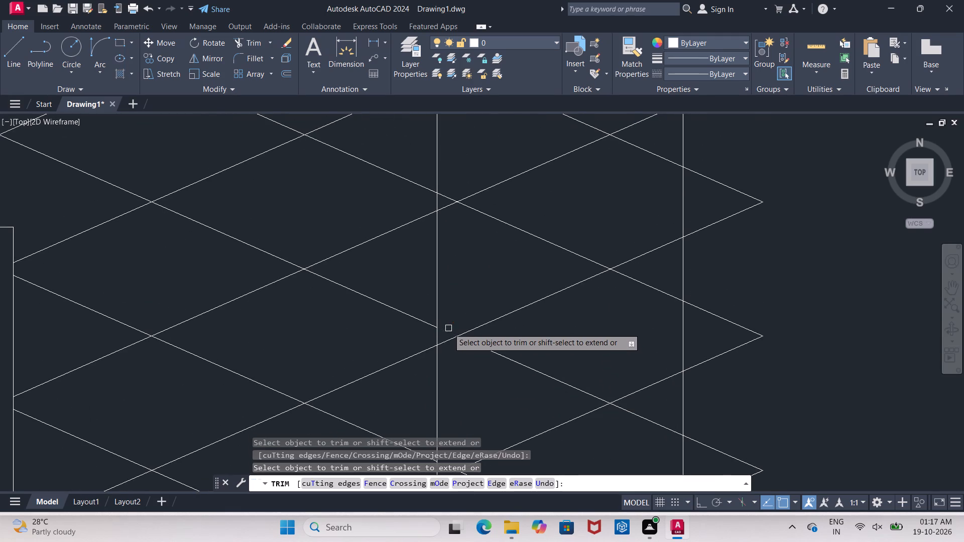
{"action": "left_click", "coordinate": [450, 340]}
{"action": "middle_click_drag", "start_coordinate": [458, 227], "coordinate": [465, 367]}
{"action": "left_click", "coordinate": [450, 336]}
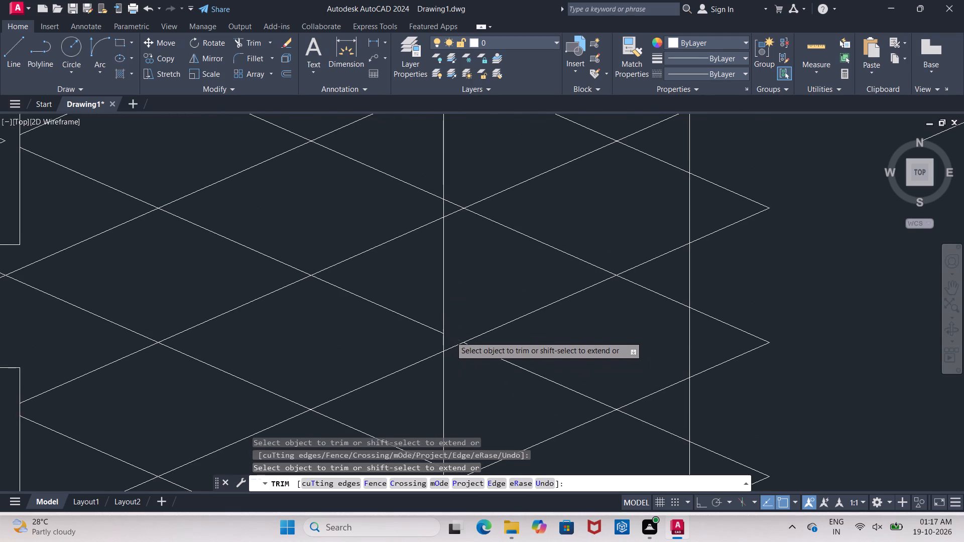
{"action": "left_click", "coordinate": [454, 343]}
{"action": "middle_click_drag", "start_coordinate": [455, 236], "coordinate": [460, 388]}
{"action": "left_click", "coordinate": [460, 357]}
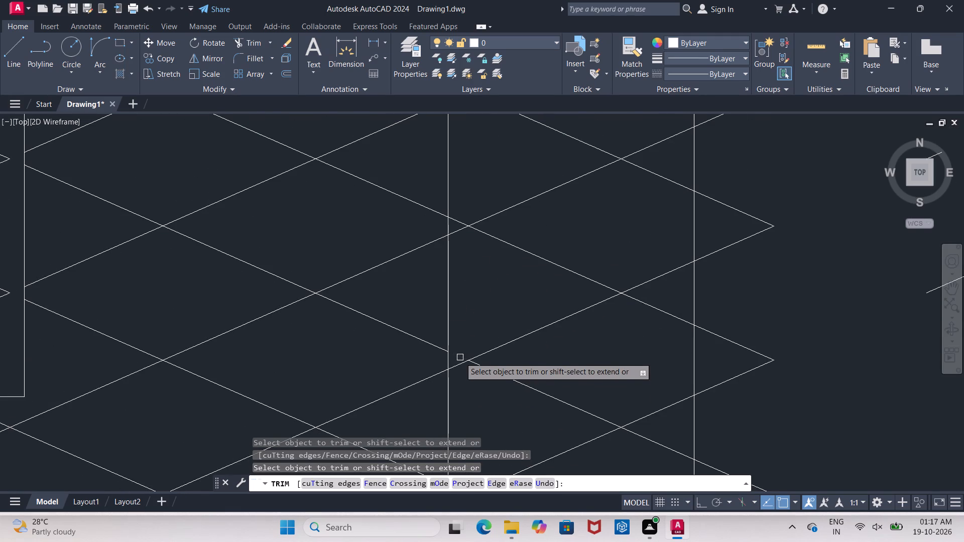
{"action": "left_click", "coordinate": [460, 367]}
Trim the short lattice segments outside the right arm's inner vertical line at the three lattice points leading up to its lower horizontal crossline.
{"action": "middle_click_drag", "start_coordinate": [464, 309], "coordinate": [468, 395]}
{"action": "left_click", "coordinate": [459, 307]}
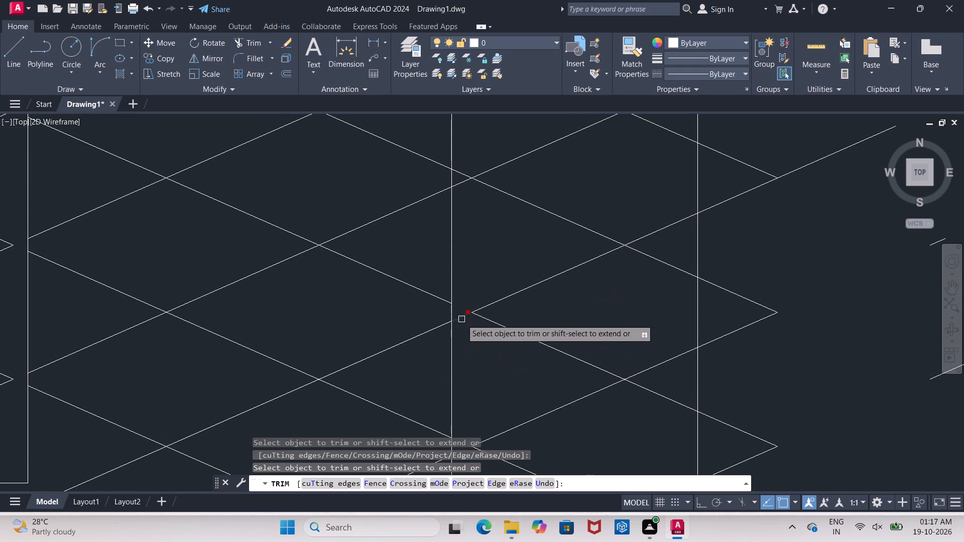
{"action": "left_click", "coordinate": [461, 319]}
{"action": "middle_click_drag", "start_coordinate": [465, 257], "coordinate": [479, 435]}
{"action": "left_click", "coordinate": [480, 347]}
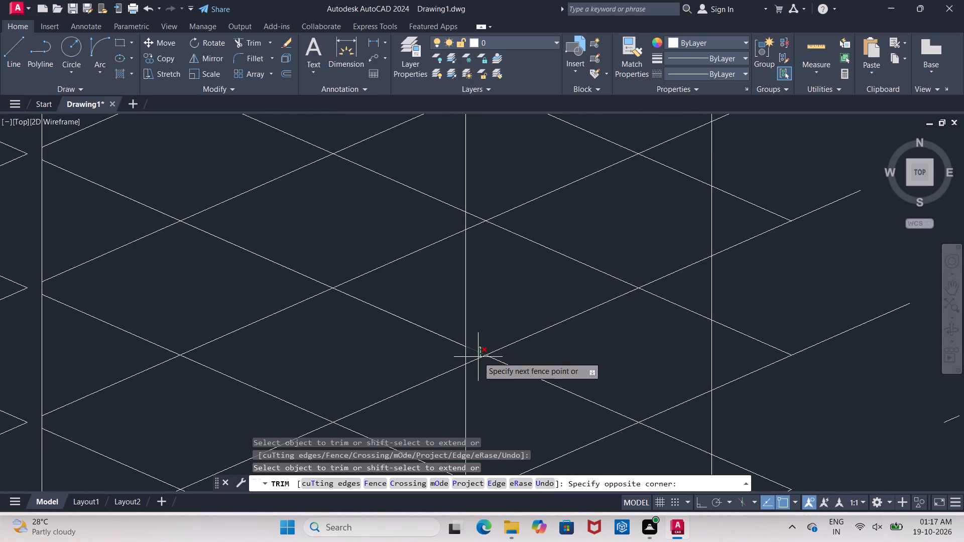
{"action": "left_click", "coordinate": [478, 357]}
{"action": "left_click", "coordinate": [478, 362]}
{"action": "middle_click_drag", "start_coordinate": [481, 318], "coordinate": [492, 451]}
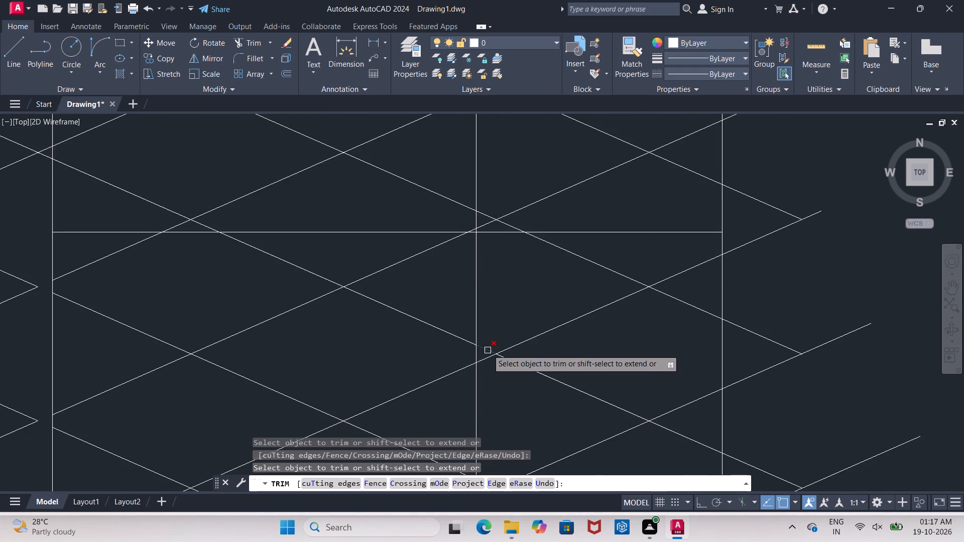
{"action": "left_click", "coordinate": [487, 349]}
{"action": "left_click", "coordinate": [488, 358]}
{"action": "left_click", "coordinate": [478, 359]}
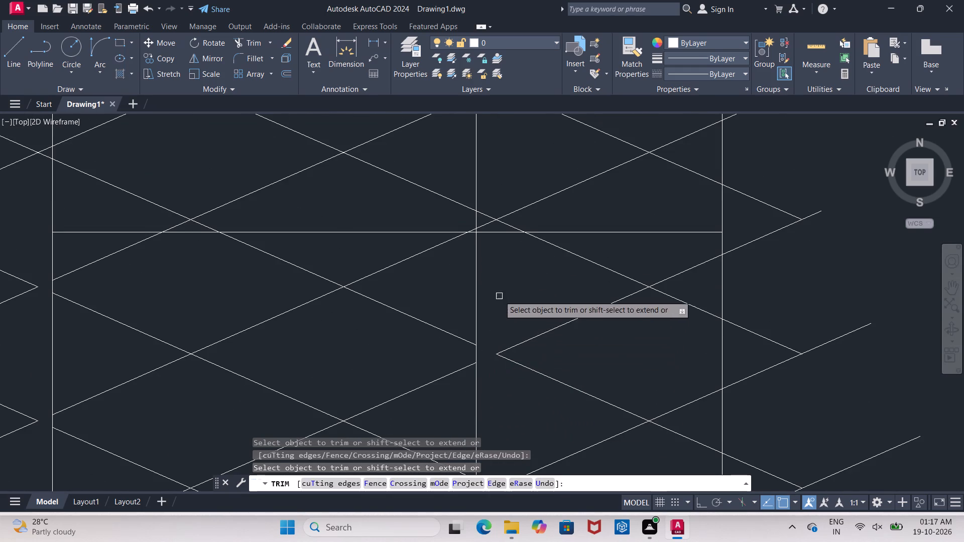
Trim the short lattice segments outside the right arm's inner vertical line at the lattice point where the lower horizontal crossline meets it.
{"action": "middle_click_drag", "start_coordinate": [499, 296], "coordinate": [506, 392]}
{"action": "scroll", "coordinate": [506, 392], "scroll_direction": "down", "scroll_amount": 2}
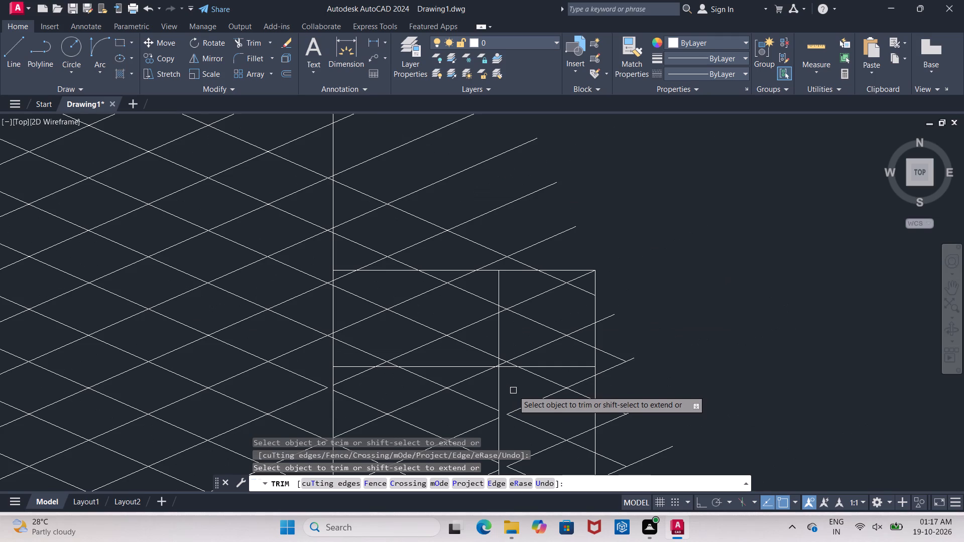
{"action": "scroll", "coordinate": [506, 390], "scroll_direction": "up", "scroll_amount": 3}
{"action": "left_click", "coordinate": [485, 293]}
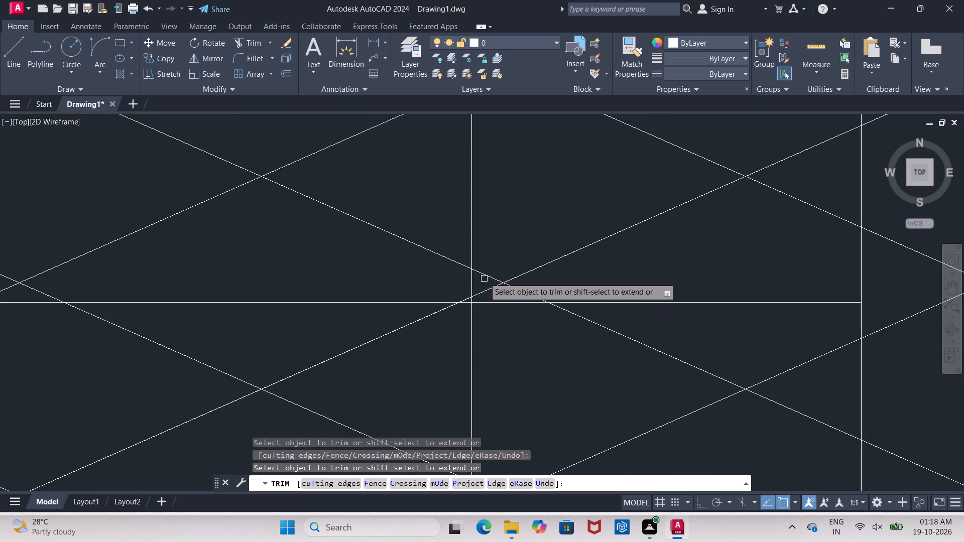
{"action": "left_click", "coordinate": [484, 276]}
{"action": "left_click", "coordinate": [485, 292]}
{"action": "left_click", "coordinate": [485, 288]}
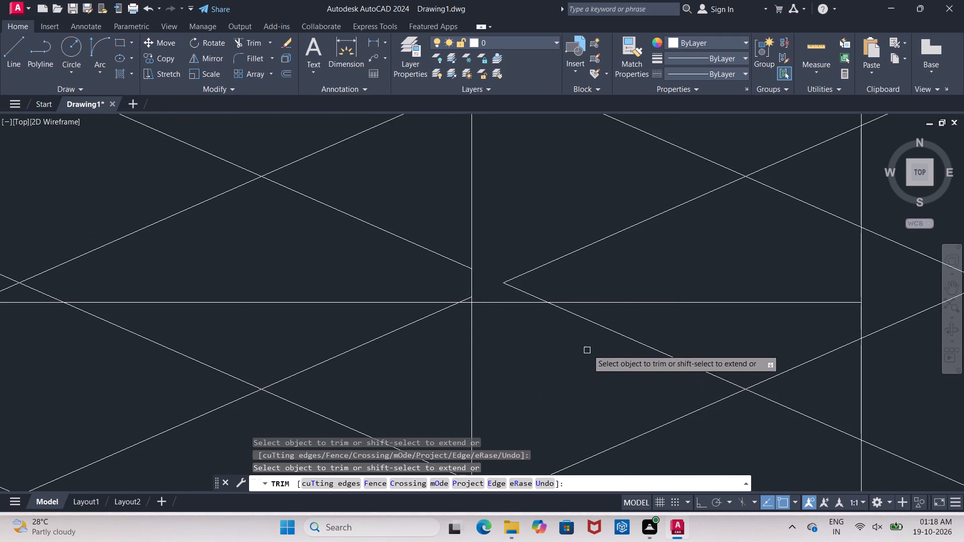
Trim the descending diagonal just below the crossline in the right arm's outer band, and try trimming the adjacent diagonals and leftover stub.
{"action": "left_click", "coordinate": [597, 325]}
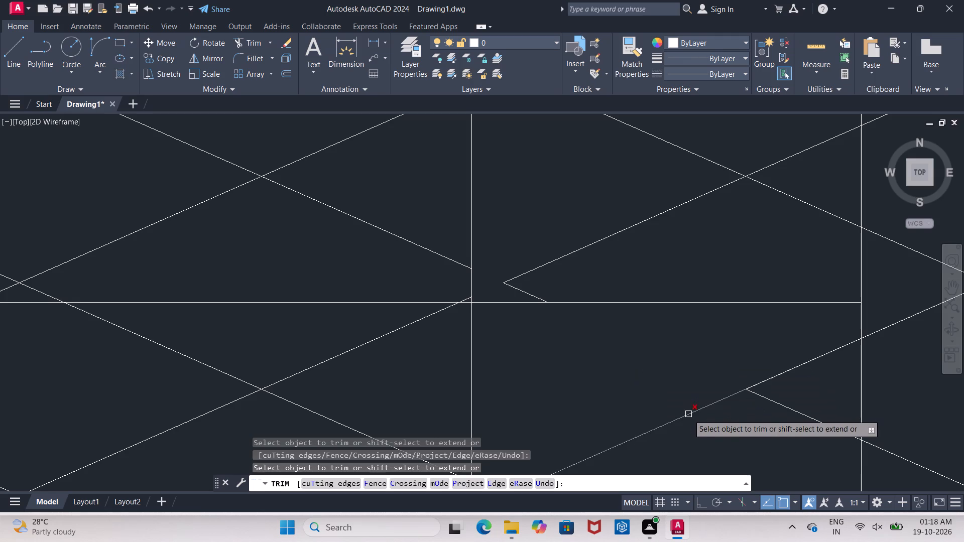
{"action": "left_click", "coordinate": [688, 415]}
{"action": "scroll", "coordinate": [520, 337], "scroll_direction": "down", "scroll_amount": 3}
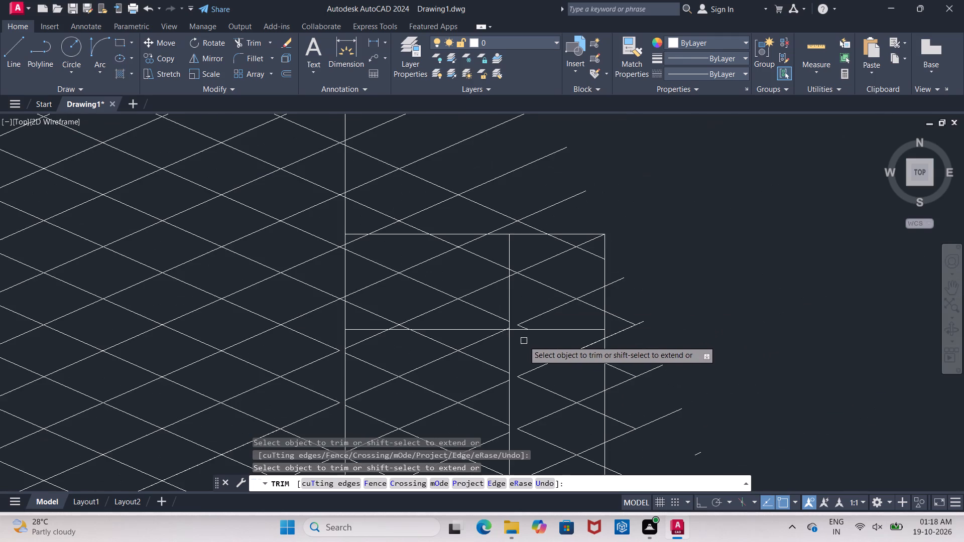
{"action": "scroll", "coordinate": [526, 348], "scroll_direction": "down", "scroll_amount": 2}
{"action": "scroll", "coordinate": [526, 349], "scroll_direction": "up", "scroll_amount": 6}
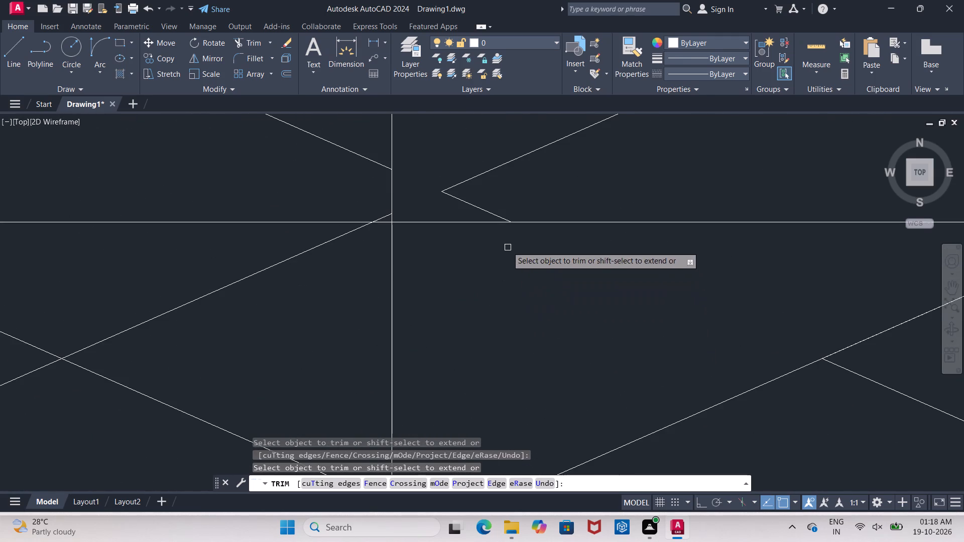
{"action": "left_click", "coordinate": [491, 213]}
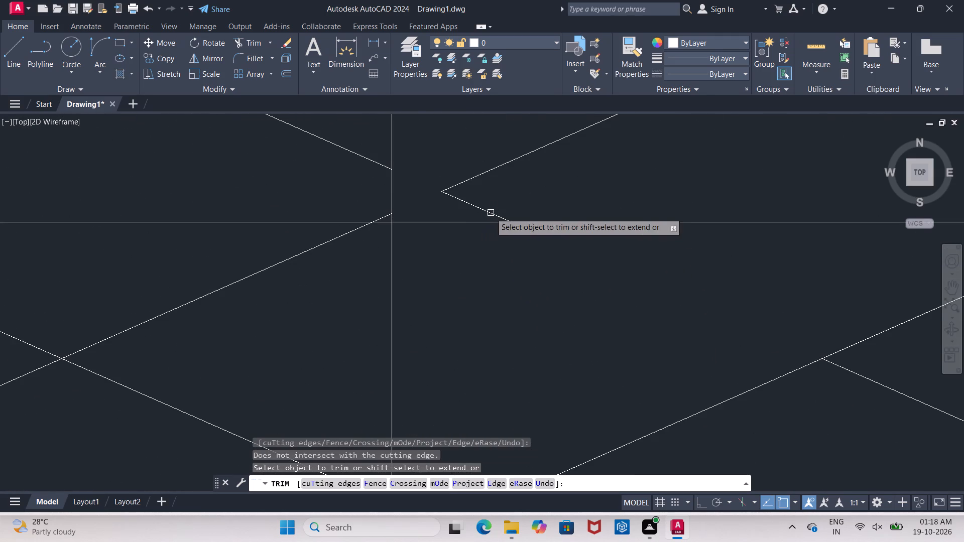
{"action": "left_click", "coordinate": [497, 215]}
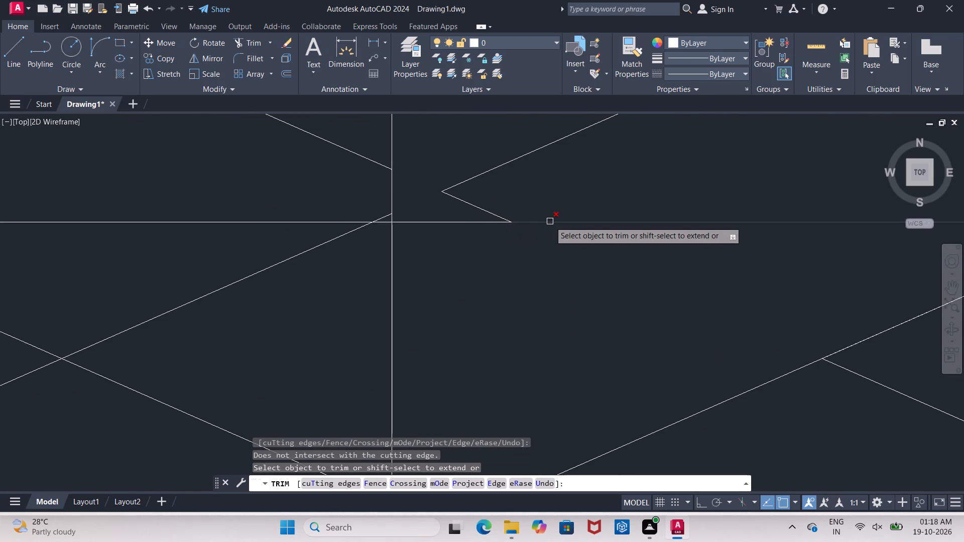
Trim away the lower horizontal crossline between the right arm's inner vertical line and its outer edge.
{"action": "left_click", "coordinate": [555, 220]}
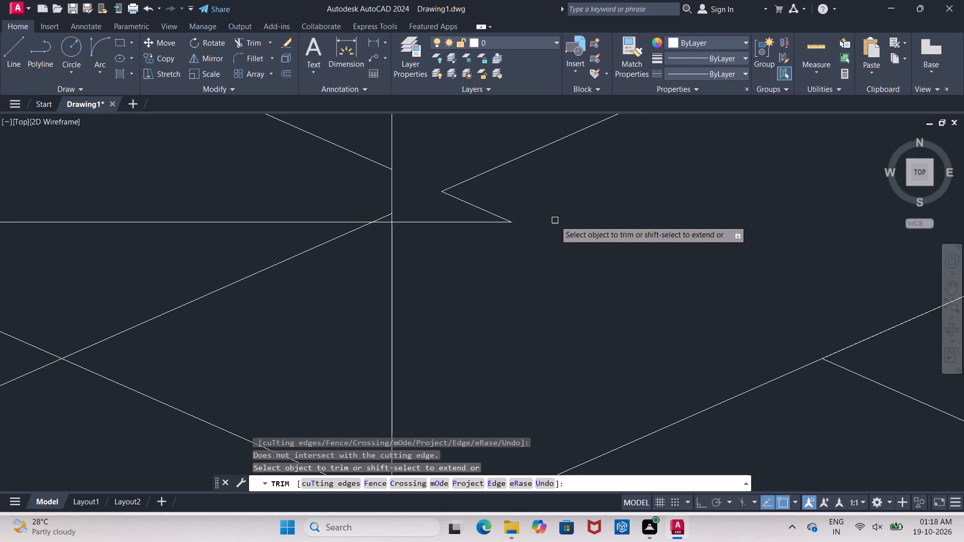
{"action": "left_click", "coordinate": [453, 221]}
{"action": "scroll", "coordinate": [462, 237], "scroll_direction": "down", "scroll_amount": 3}
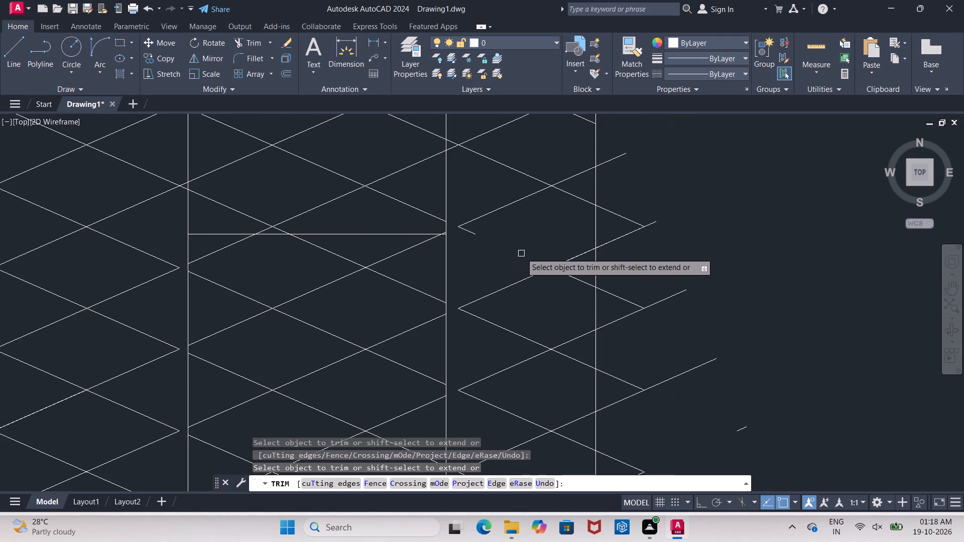
{"action": "middle_click_drag", "start_coordinate": [526, 251], "coordinate": [519, 285]}
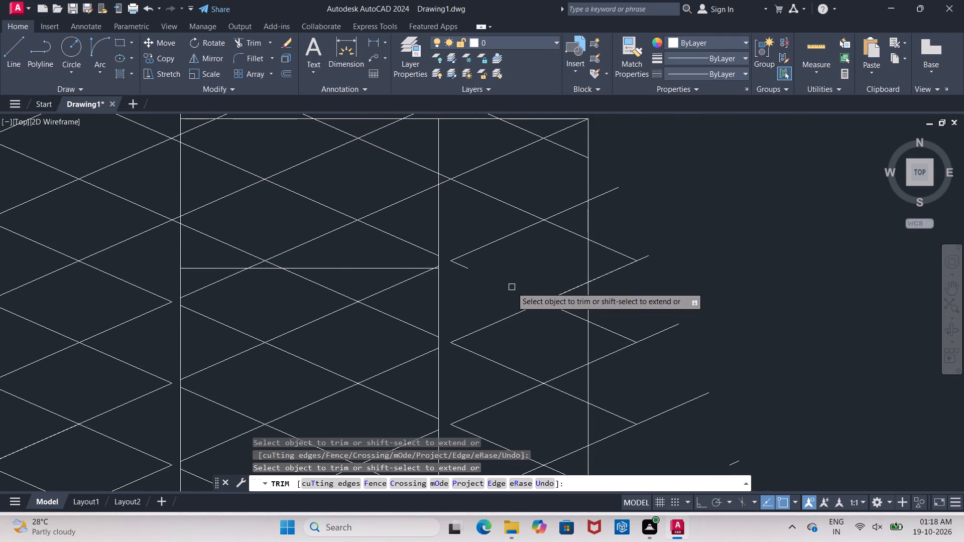
Trim the diagonal stub above the right arm's upper horizontal crossline and the inner vertical line just above that corner.
{"action": "scroll", "coordinate": [512, 287], "scroll_direction": "down", "scroll_amount": 4}
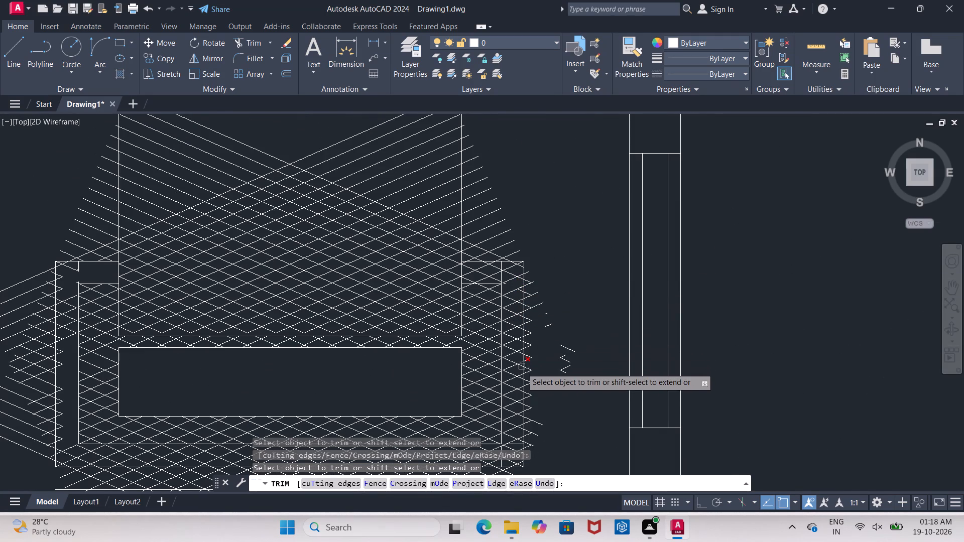
{"action": "scroll", "coordinate": [491, 281], "scroll_direction": "up", "scroll_amount": 6}
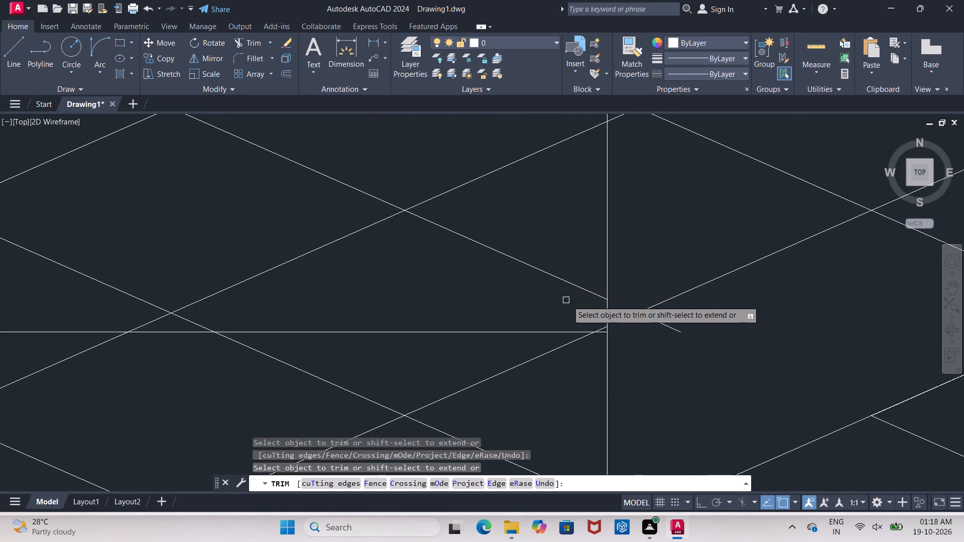
{"action": "scroll", "coordinate": [607, 329], "scroll_direction": "up", "scroll_amount": 3}
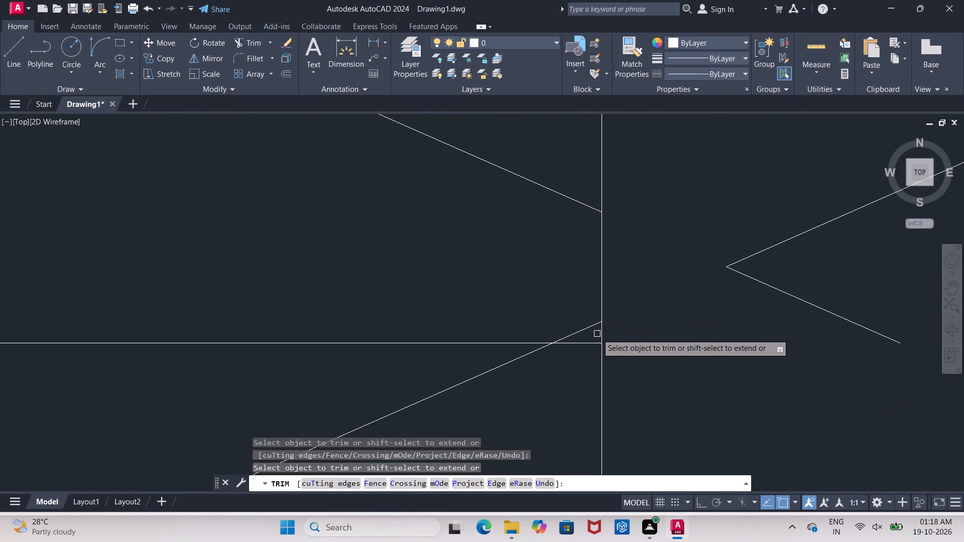
{"action": "left_click", "coordinate": [604, 335]}
{"action": "left_click", "coordinate": [581, 333]}
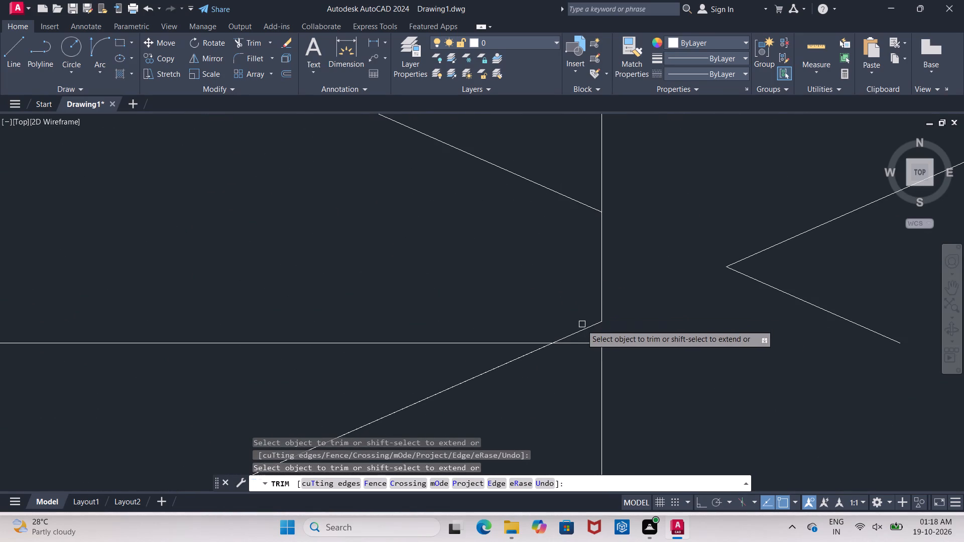
{"action": "left_click", "coordinate": [581, 331]}
{"action": "double_click", "coordinate": [581, 331]}
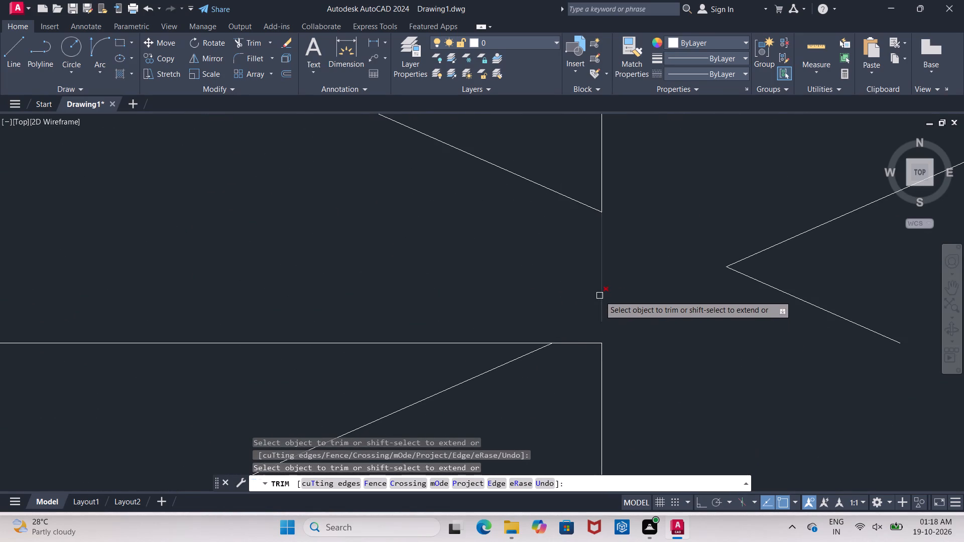
{"action": "left_click", "coordinate": [599, 296]}
Trim the inner vertical line further up toward the right arm's top edge, along with the diagonals meeting it above the crossline.
{"action": "left_click_drag", "start_coordinate": [592, 253], "coordinate": [592, 261]}
{"action": "middle_click_drag", "start_coordinate": [592, 263], "coordinate": [585, 385]}
{"action": "scroll", "coordinate": [592, 275], "scroll_direction": "down", "scroll_amount": 1}
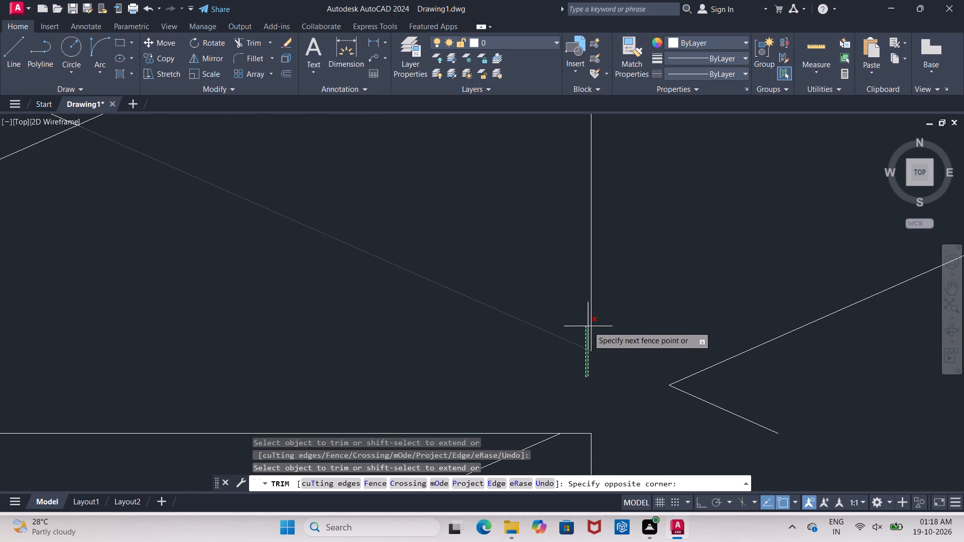
{"action": "left_click", "coordinate": [599, 286]}
{"action": "scroll", "coordinate": [599, 286], "scroll_direction": "down", "scroll_amount": 2}
{"action": "middle_click_drag", "start_coordinate": [600, 291], "coordinate": [596, 401]}
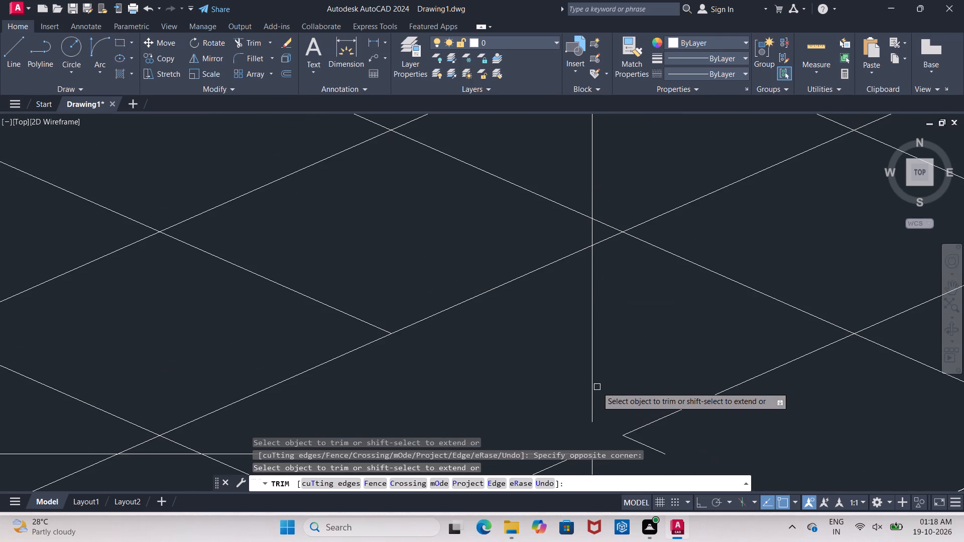
{"action": "left_click", "coordinate": [595, 382]}
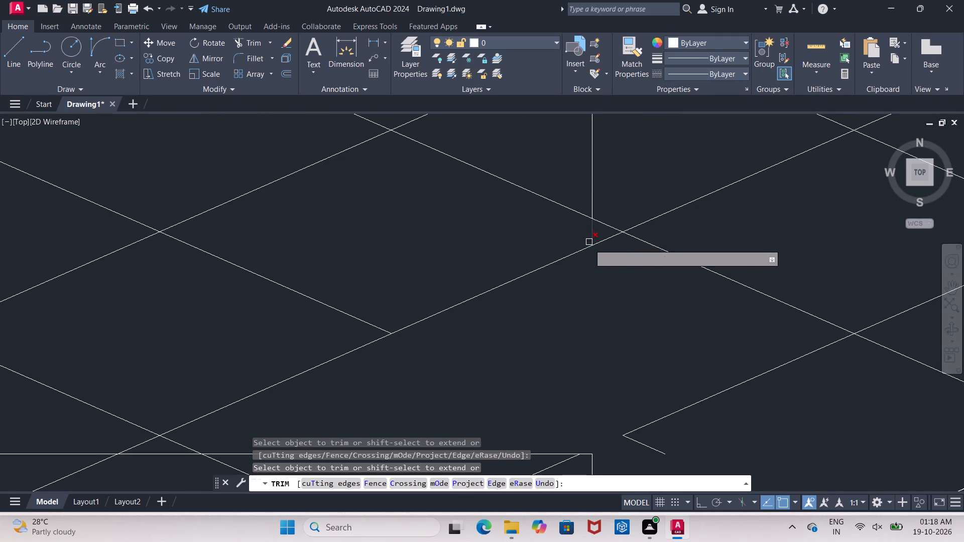
{"action": "left_click", "coordinate": [586, 254]}
{"action": "middle_click_drag", "start_coordinate": [597, 181], "coordinate": [578, 276]}
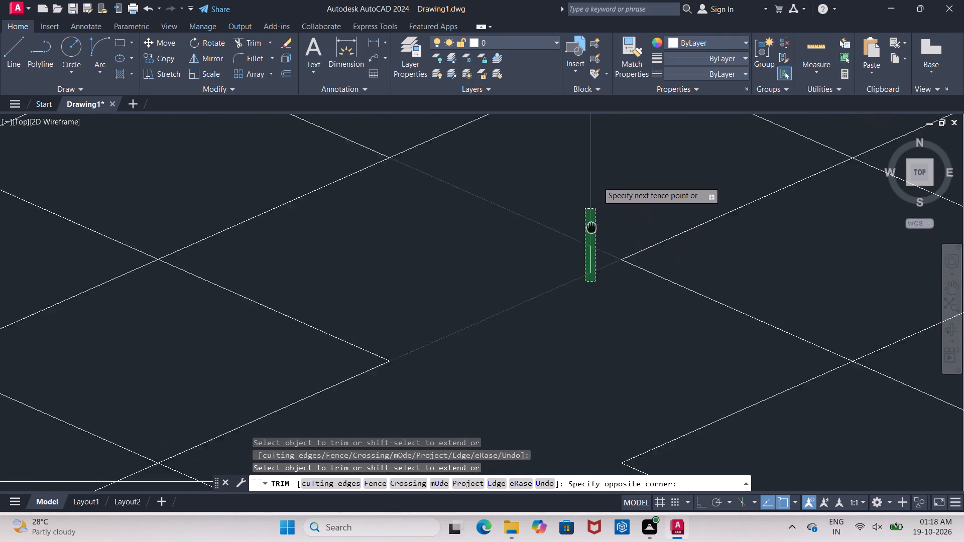
{"action": "middle_click_drag", "start_coordinate": [578, 276], "coordinate": [540, 385]}
{"action": "left_click", "coordinate": [536, 332]}
Trim the lattice diagonals between the upper rectangle's edge and the right arm's top end, just above the upper crossline.
{"action": "scroll", "coordinate": [546, 340], "scroll_direction": "down", "scroll_amount": 3}
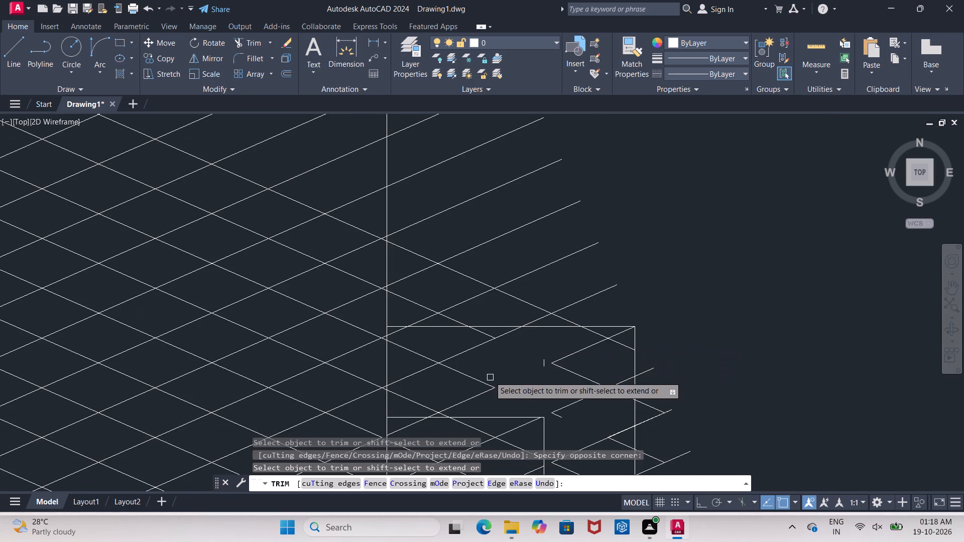
{"action": "middle_click_drag", "start_coordinate": [490, 376], "coordinate": [532, 308]}
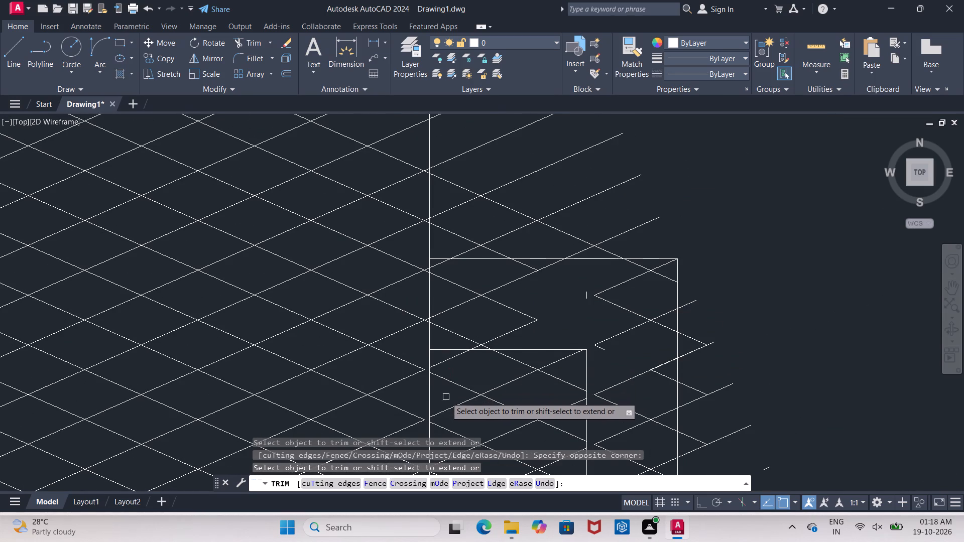
{"action": "scroll", "coordinate": [488, 337], "scroll_direction": "up", "scroll_amount": 3}
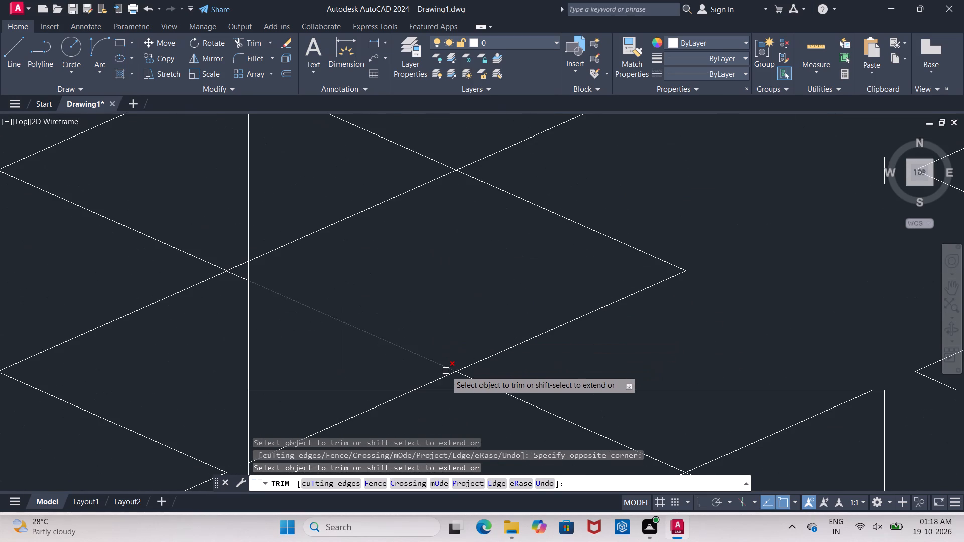
{"action": "left_click", "coordinate": [444, 378]}
{"action": "left_click", "coordinate": [476, 376]}
{"action": "left_click", "coordinate": [462, 380]}
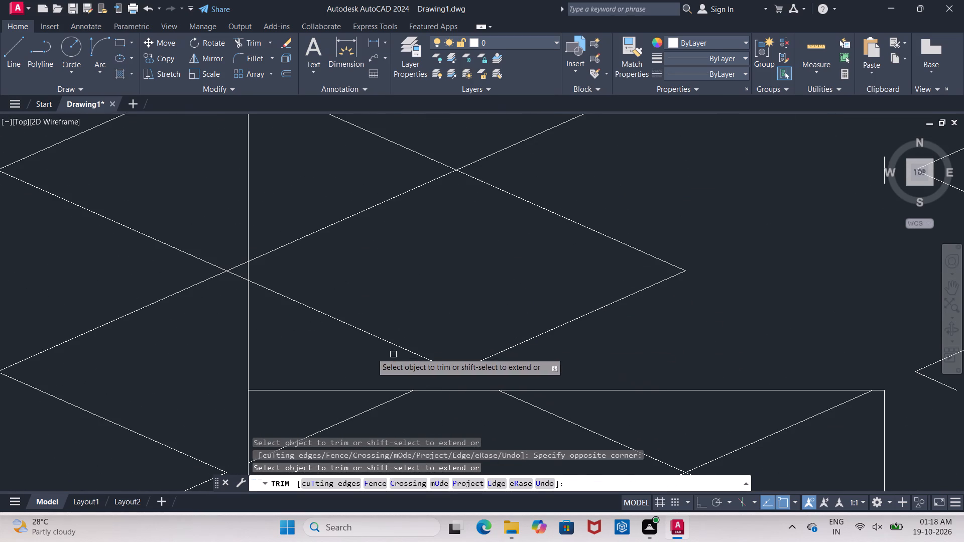
{"action": "left_click", "coordinate": [262, 289]}
{"action": "left_click", "coordinate": [263, 256]}
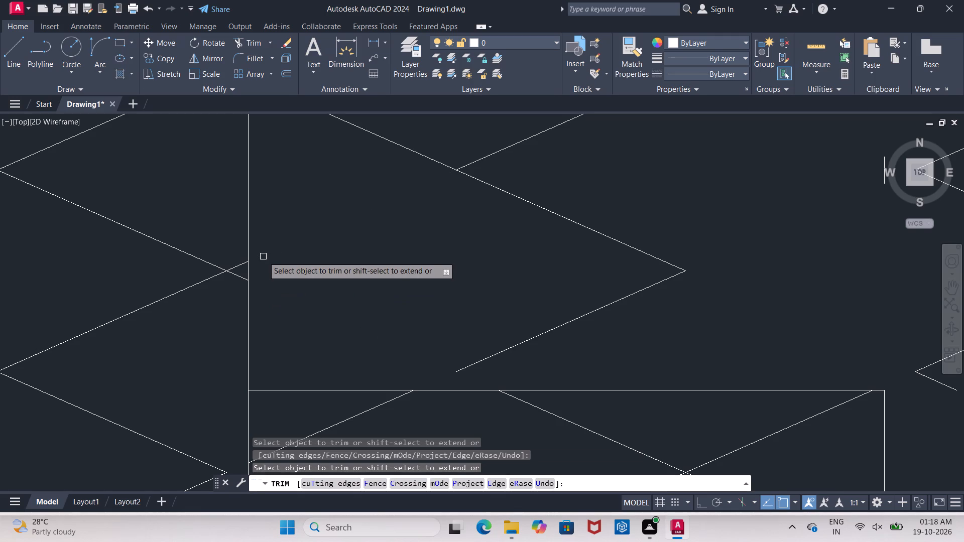
{"action": "middle_click_drag", "start_coordinate": [268, 258], "coordinate": [396, 391]}
{"action": "scroll", "coordinate": [396, 391], "scroll_direction": "down", "scroll_amount": 2}
{"action": "left_click", "coordinate": [415, 327]}
{"action": "left_click", "coordinate": [398, 311]}
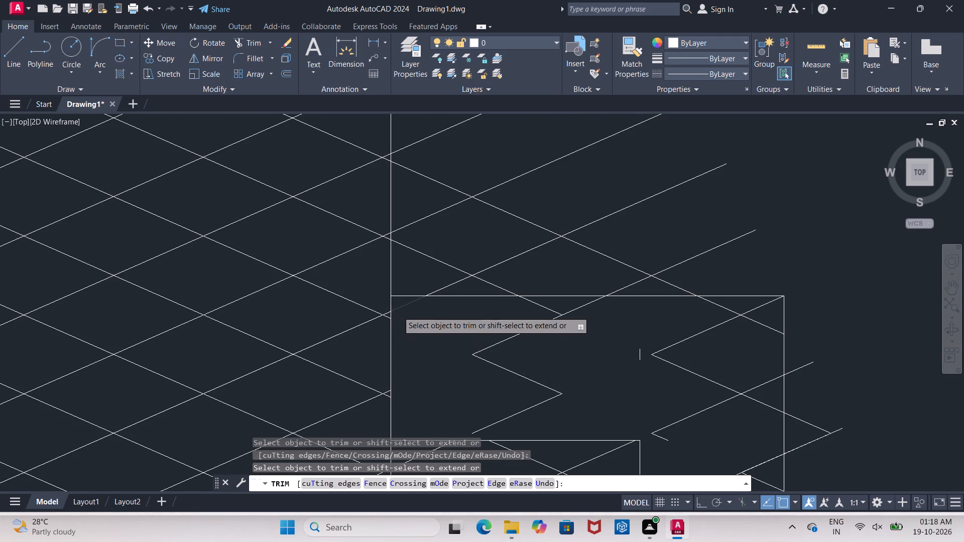
Trim the lattice diagonals crossing the right arm's top edge, including those near its outer top corner.
{"action": "left_click", "coordinate": [540, 307]}
{"action": "scroll", "coordinate": [606, 306], "scroll_direction": "up", "scroll_amount": 4}
{"action": "scroll", "coordinate": [598, 312], "scroll_direction": "down", "scroll_amount": 3}
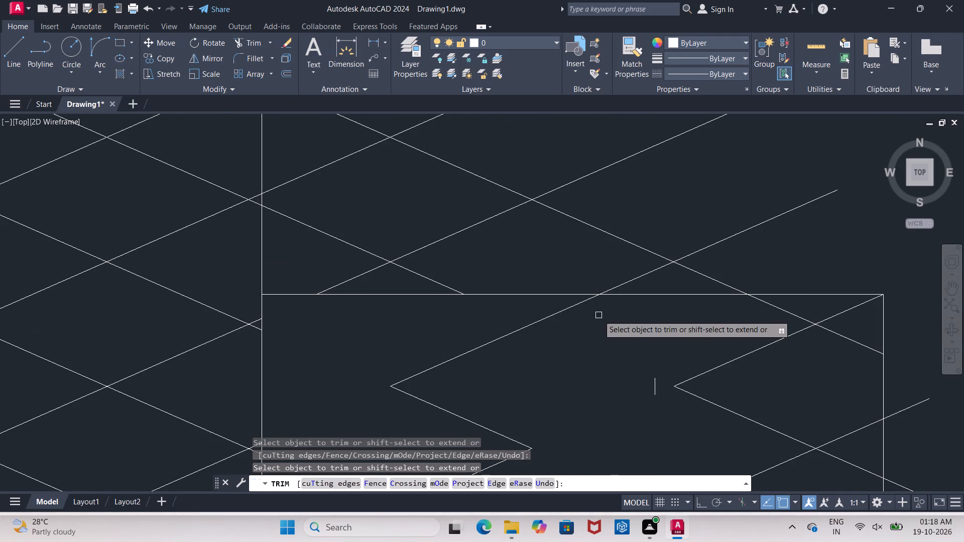
{"action": "left_click", "coordinate": [620, 285]}
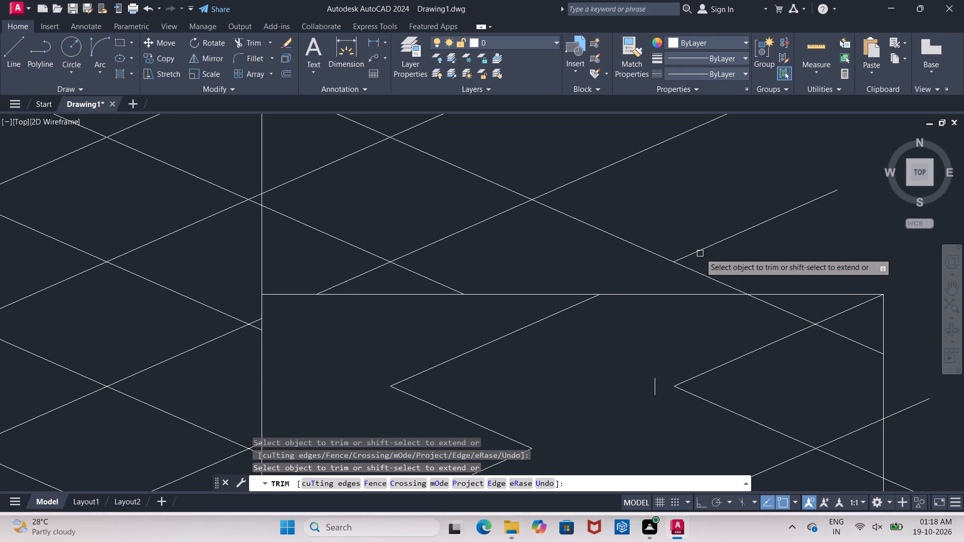
{"action": "left_click", "coordinate": [707, 278]}
{"action": "left_click", "coordinate": [798, 315]}
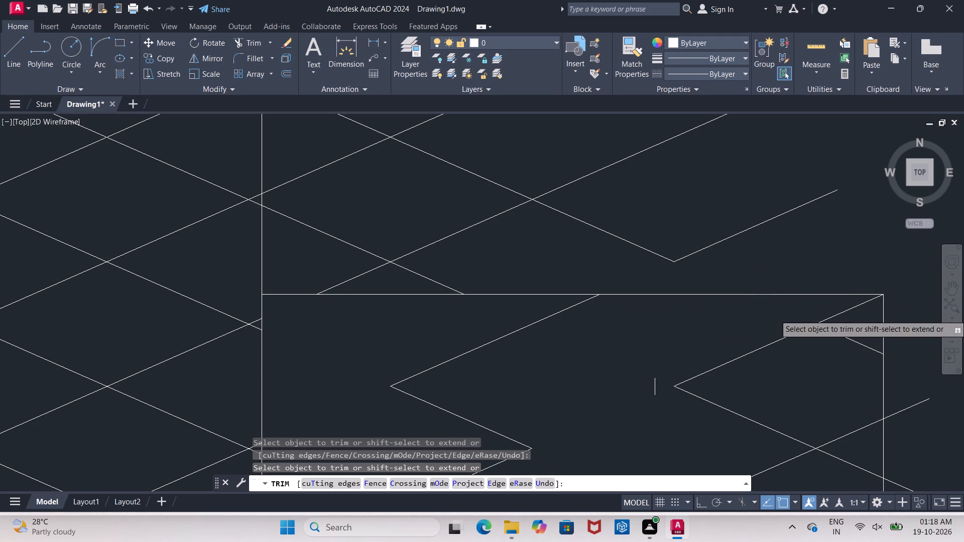
{"action": "left_click", "coordinate": [848, 309]}
{"action": "left_click", "coordinate": [851, 339]}
Trim all the diagonal ends projecting beyond the right arm's outer vertical edge, down to the bottom outer corner.
{"action": "scroll", "coordinate": [851, 345], "scroll_direction": "down", "scroll_amount": 2}
{"action": "middle_click_drag", "start_coordinate": [851, 345], "coordinate": [653, 240]}
{"action": "scroll", "coordinate": [751, 310], "scroll_direction": "down", "scroll_amount": 3}
{"action": "middle_click_drag", "start_coordinate": [743, 305], "coordinate": [646, 260]}
{"action": "scroll", "coordinate": [657, 267], "scroll_direction": "up", "scroll_amount": 1}
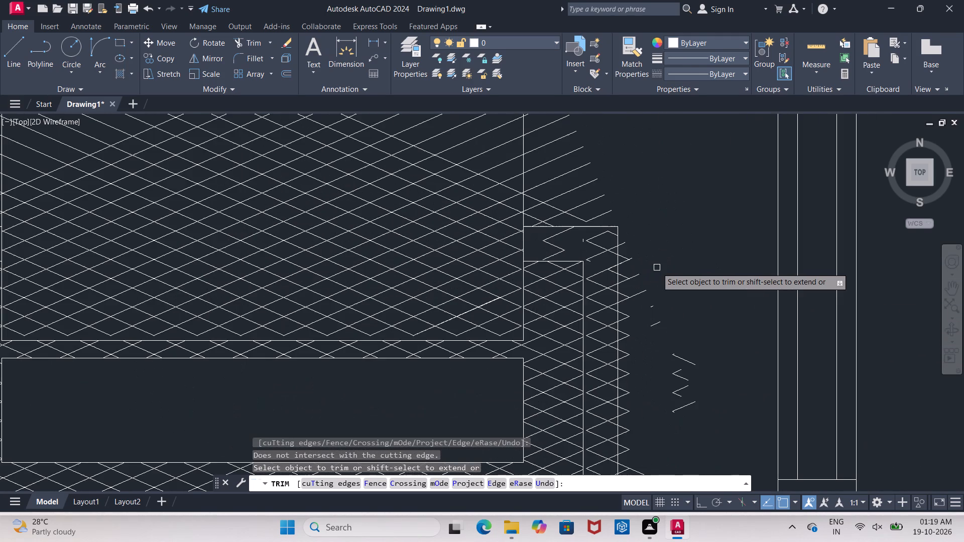
{"action": "scroll", "coordinate": [657, 267], "scroll_direction": "up", "scroll_amount": 2}
{"action": "left_click_drag", "start_coordinate": [569, 188], "coordinate": [573, 198]}
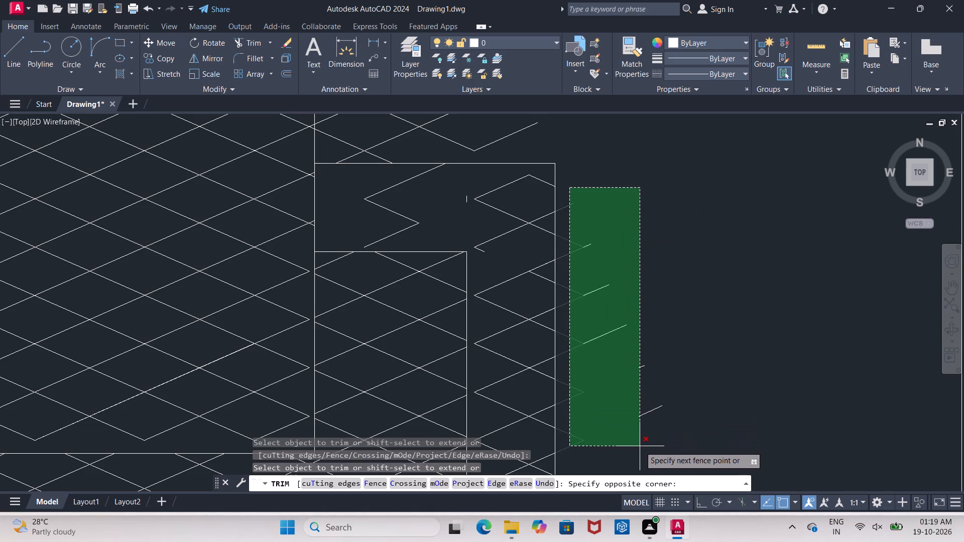
{"action": "middle_click_drag", "start_coordinate": [640, 446], "coordinate": [624, 335]}
{"action": "middle_click_drag", "start_coordinate": [634, 430], "coordinate": [595, 284]}
{"action": "middle_click_drag", "start_coordinate": [595, 400], "coordinate": [573, 225]}
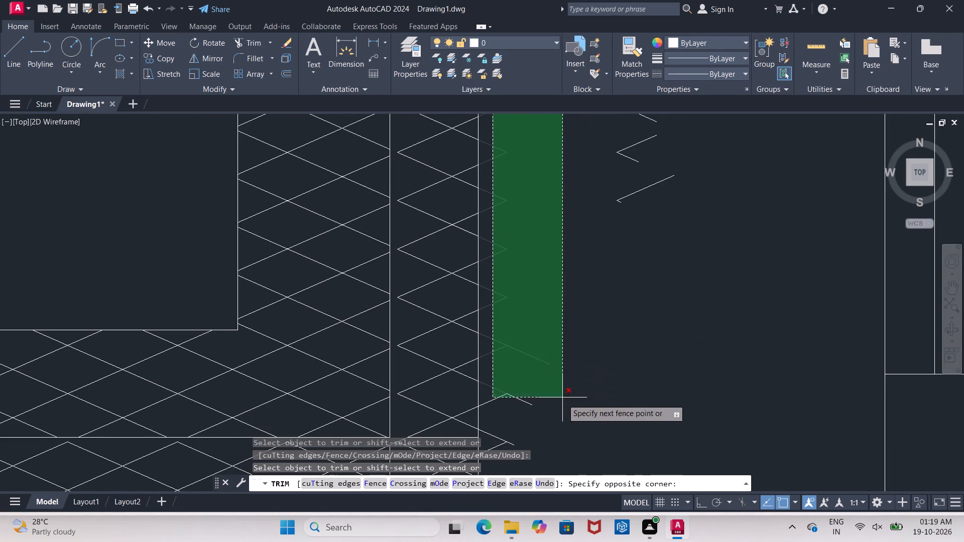
{"action": "middle_click_drag", "start_coordinate": [562, 401], "coordinate": [552, 249]}
{"action": "middle_click", "coordinate": [535, 386]}
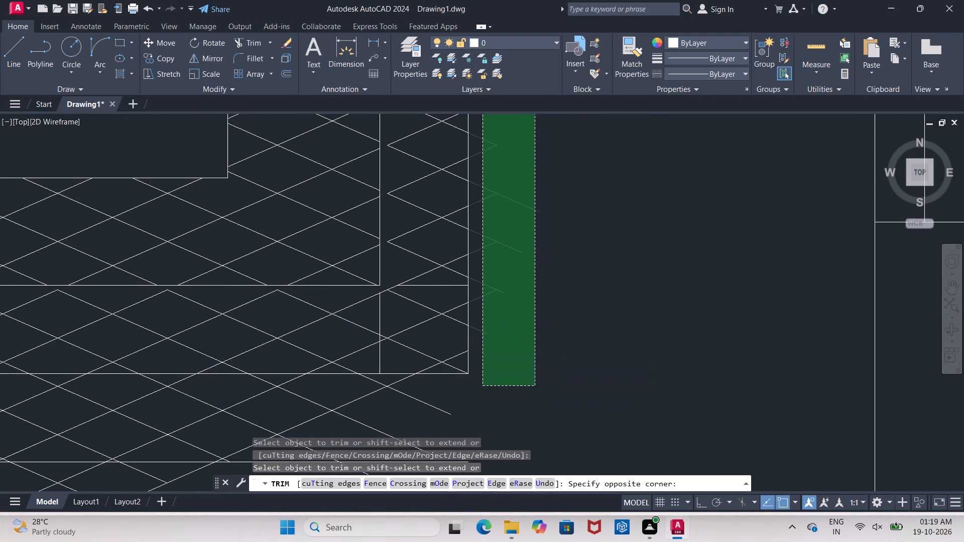
{"action": "left_click", "coordinate": [676, 388]}
Erase the loose line fragments left in the empty space outside the right arm's outer edge.
{"action": "scroll", "coordinate": [676, 388], "scroll_direction": "down", "scroll_amount": 3}
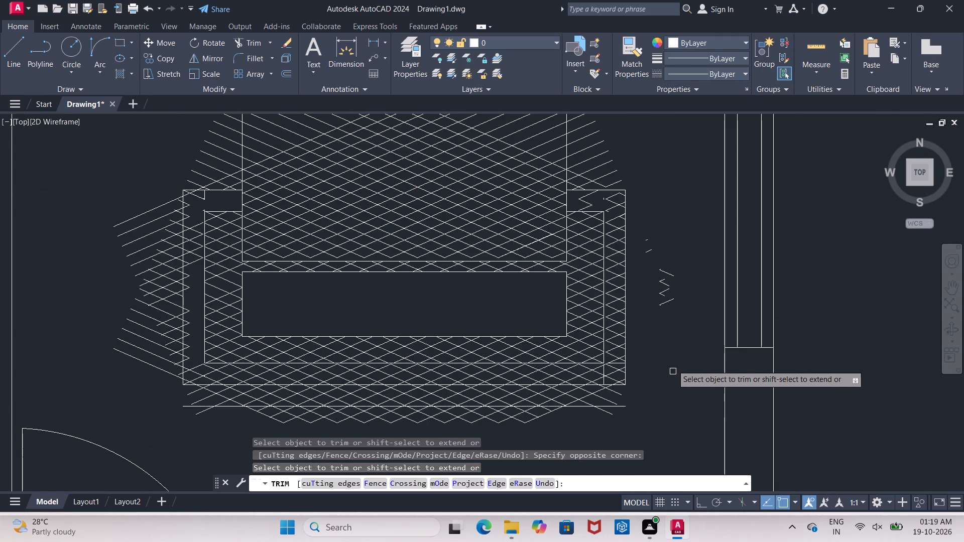
{"action": "scroll", "coordinate": [654, 257], "scroll_direction": "up", "scroll_amount": 2}
{"action": "key", "text": "Escape"}
{"action": "left_click_drag", "start_coordinate": [616, 193], "coordinate": [619, 199]}
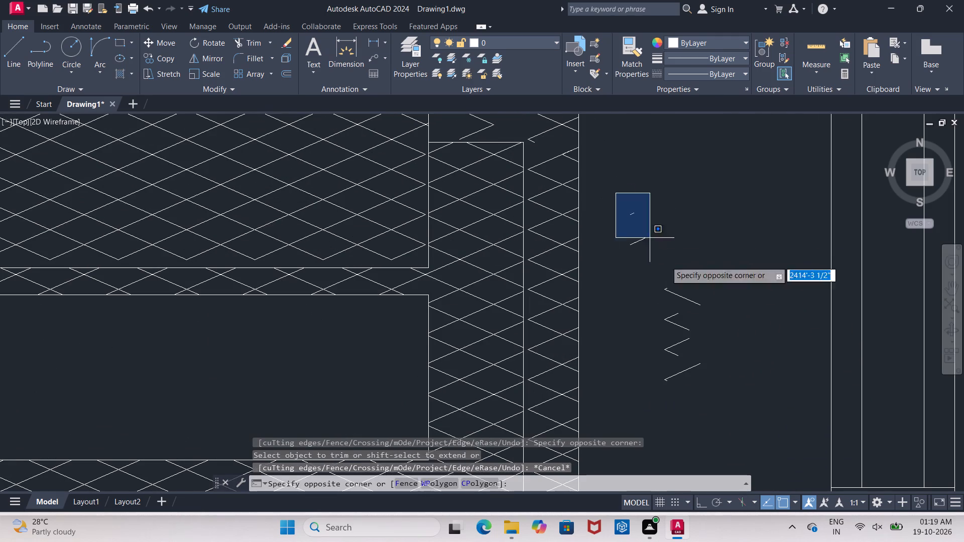
{"action": "left_click", "coordinate": [749, 401]}
{"action": "key", "text": "Delete"}
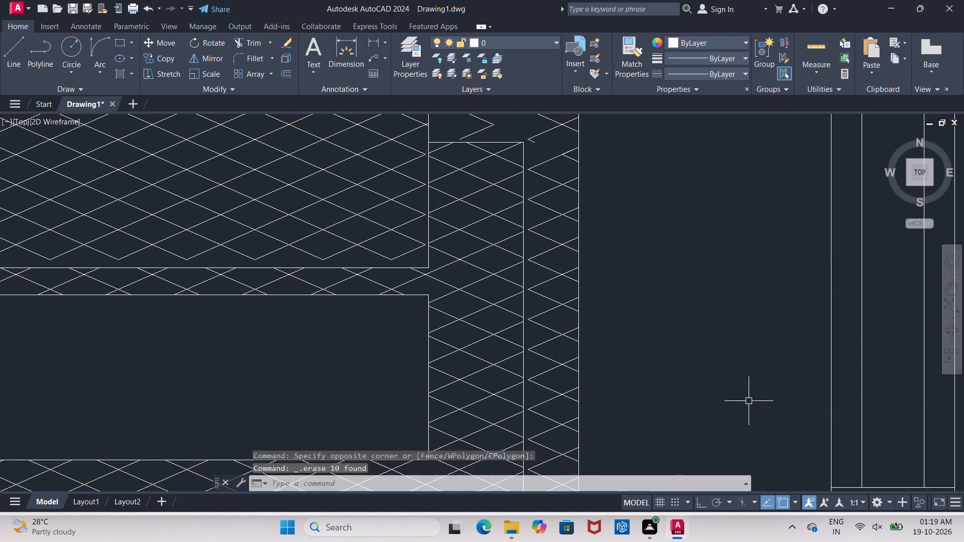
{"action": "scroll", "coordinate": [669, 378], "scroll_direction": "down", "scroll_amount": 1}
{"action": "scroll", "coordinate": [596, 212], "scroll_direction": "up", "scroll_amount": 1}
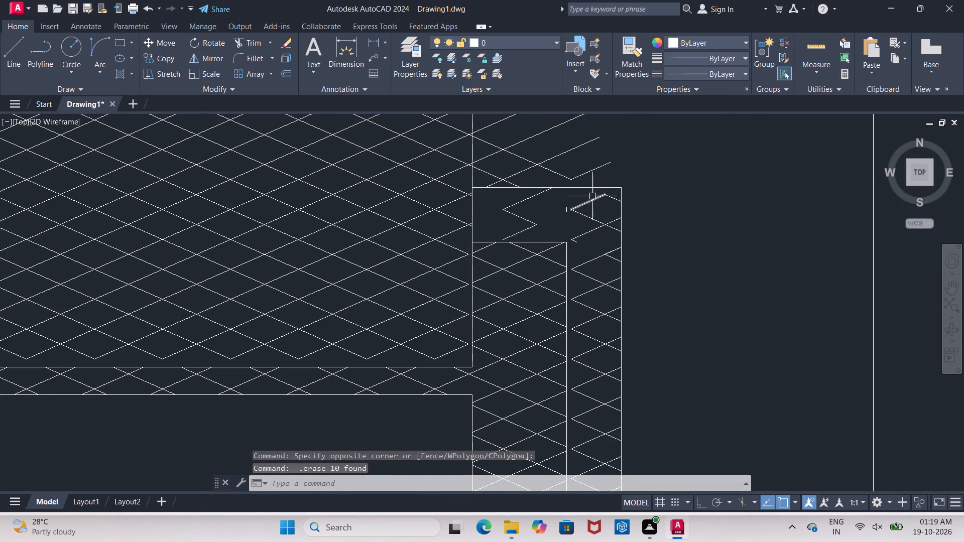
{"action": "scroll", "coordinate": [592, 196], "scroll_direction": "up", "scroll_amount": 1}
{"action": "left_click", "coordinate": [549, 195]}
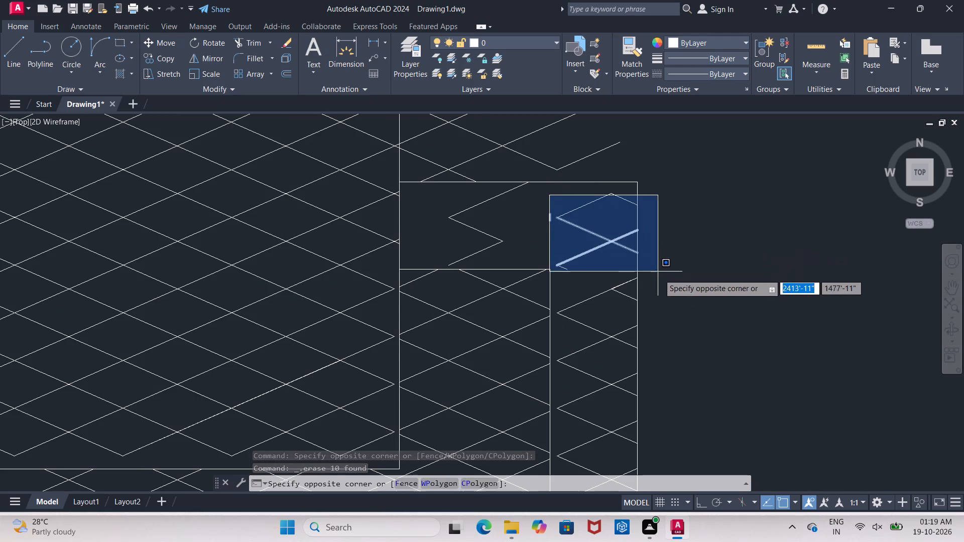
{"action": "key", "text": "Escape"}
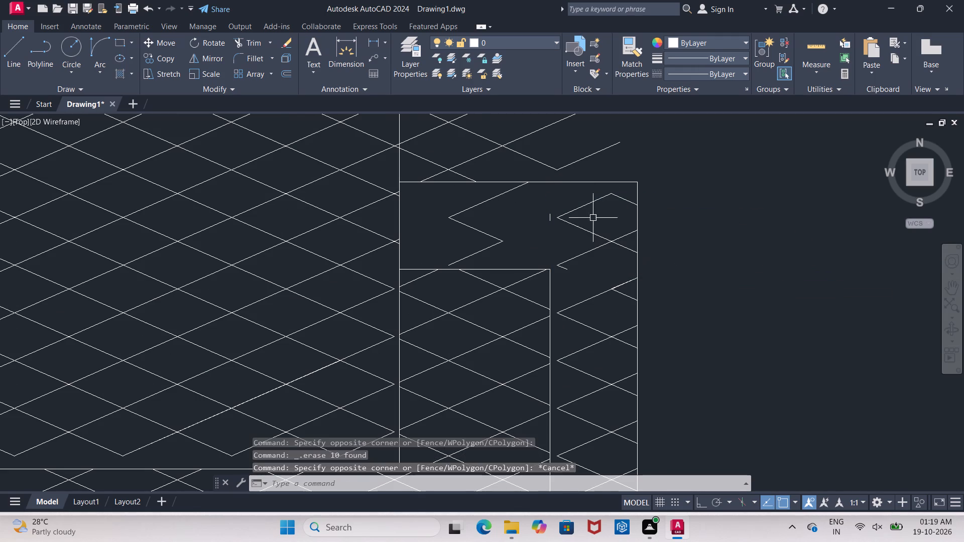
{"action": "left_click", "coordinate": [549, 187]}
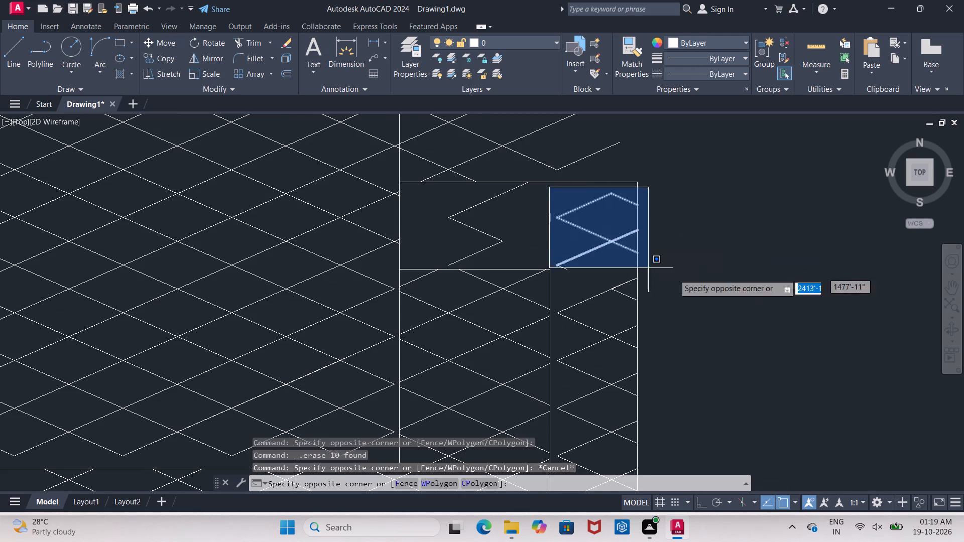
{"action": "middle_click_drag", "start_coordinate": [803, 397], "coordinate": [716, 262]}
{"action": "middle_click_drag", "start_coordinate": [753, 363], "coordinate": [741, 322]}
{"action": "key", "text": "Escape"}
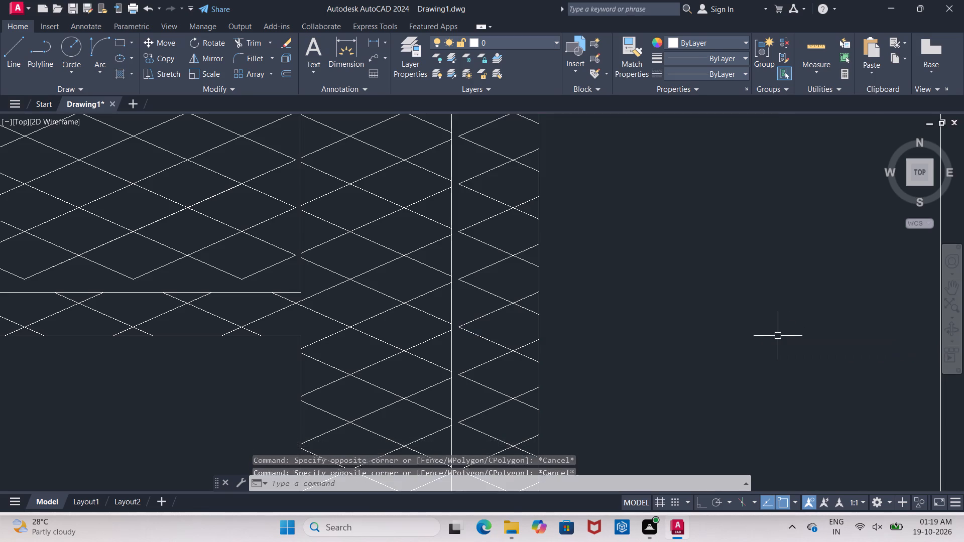
Erase the lattice pieces filling the right arm's outer band, from below its top edge down to its bottom corner.
{"action": "middle_click_drag", "start_coordinate": [653, 298], "coordinate": [665, 343]}
{"action": "scroll", "coordinate": [654, 302], "scroll_direction": "down", "scroll_amount": 1}
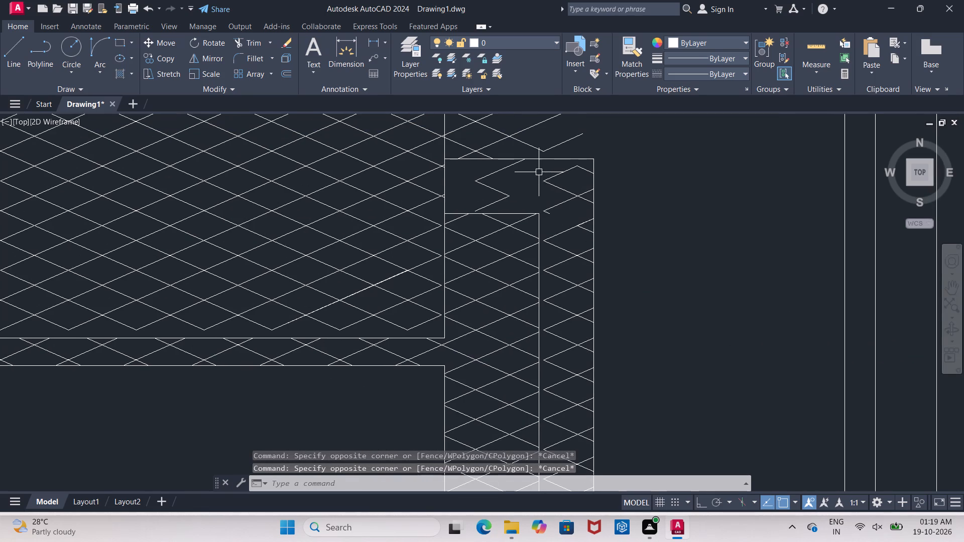
{"action": "left_click", "coordinate": [538, 172]}
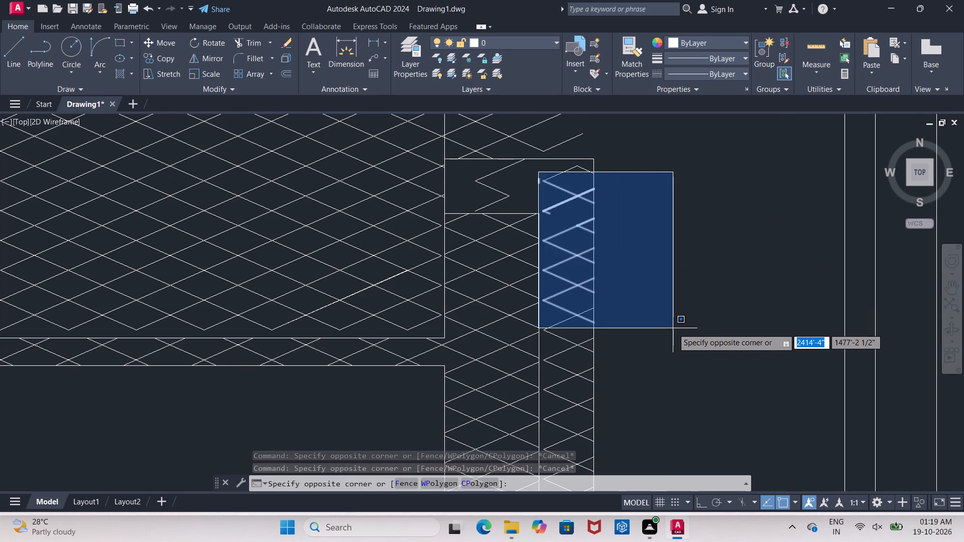
{"action": "scroll", "coordinate": [685, 355], "scroll_direction": "down", "scroll_amount": 2}
{"action": "middle_click_drag", "start_coordinate": [685, 355], "coordinate": [569, 188]}
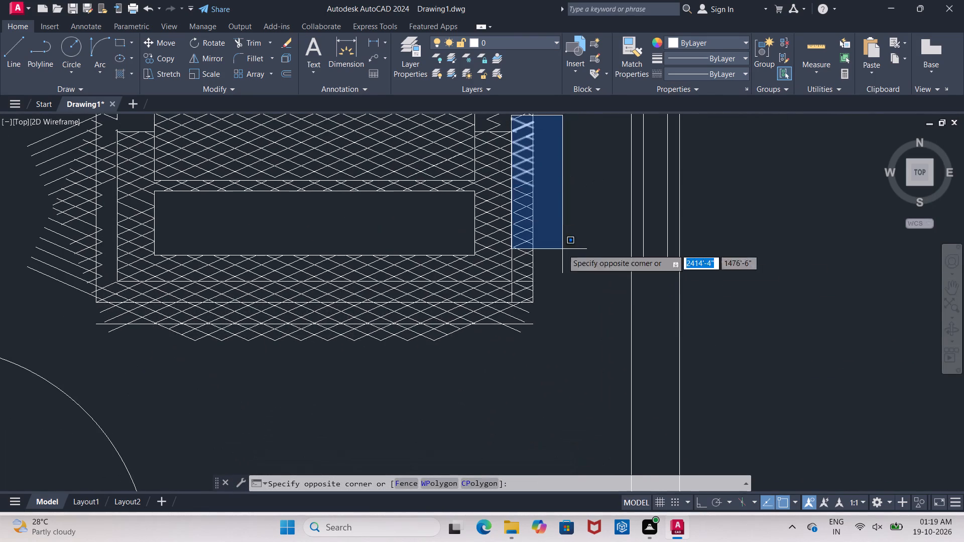
{"action": "scroll", "coordinate": [573, 309], "scroll_direction": "up", "scroll_amount": 3}
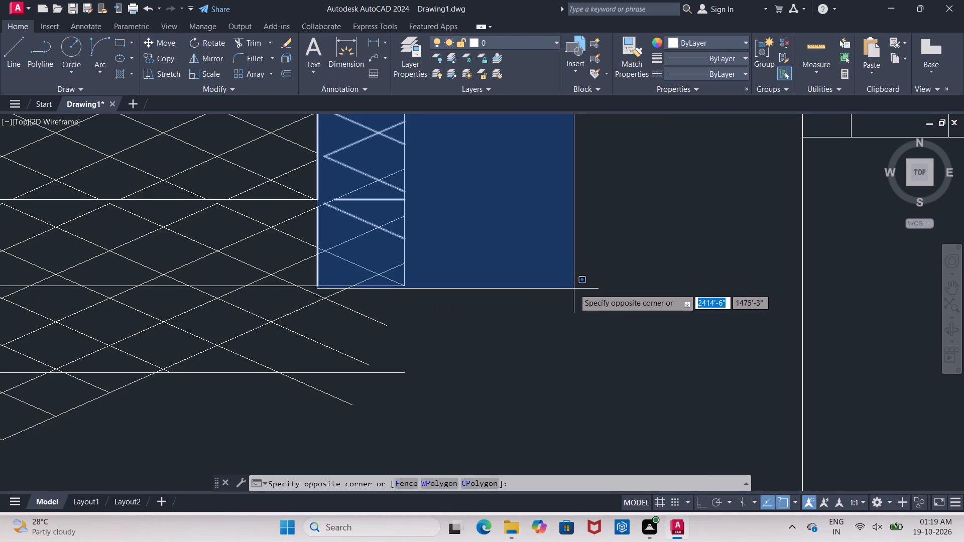
{"action": "left_click", "coordinate": [591, 270]}
{"action": "scroll", "coordinate": [592, 283], "scroll_direction": "down", "scroll_amount": 2}
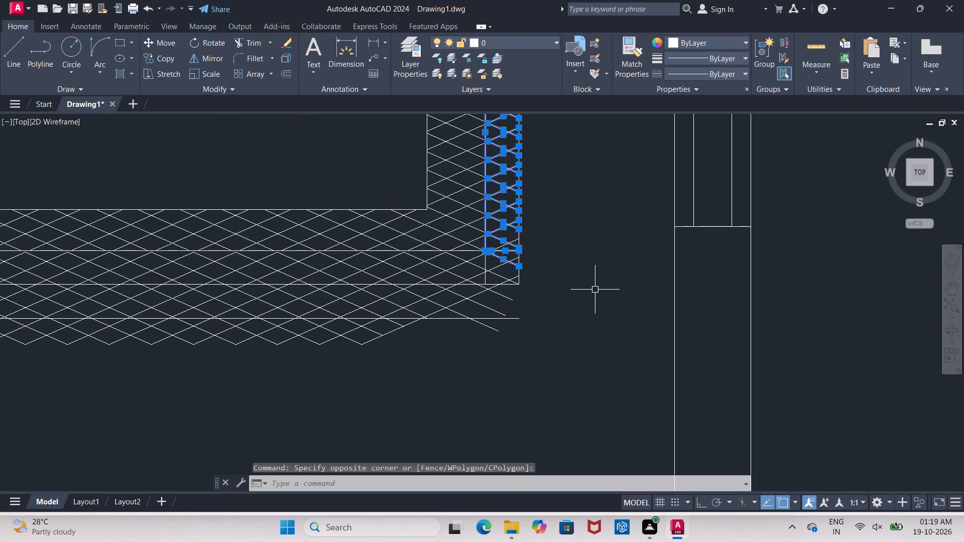
{"action": "scroll", "coordinate": [595, 290], "scroll_direction": "down", "scroll_amount": 2}
{"action": "key", "text": "Delete"}
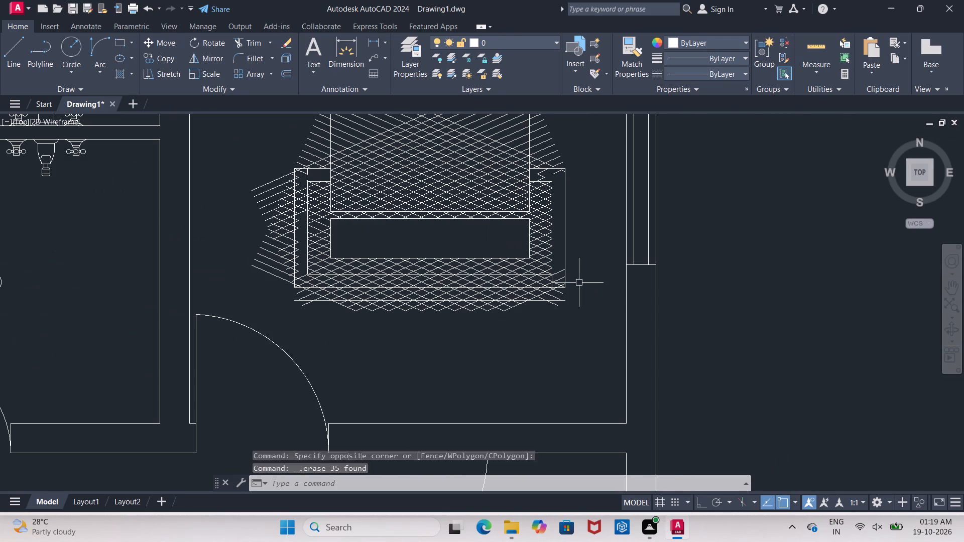
With Ortho on, redraw the right arm's inner vertical edge, about 2'-4" long, from the upper crossline's end to the lower horizontal line.
{"action": "scroll", "coordinate": [549, 196], "scroll_direction": "up", "scroll_amount": 2}
{"action": "left_click", "coordinate": [21, 60]}
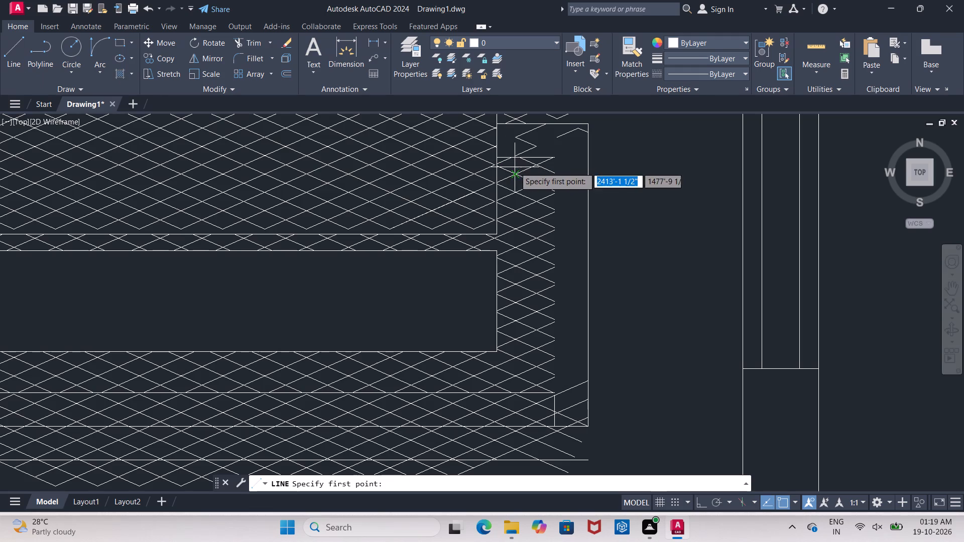
{"action": "scroll", "coordinate": [557, 175], "scroll_direction": "up", "scroll_amount": 2}
{"action": "left_click", "coordinate": [550, 131]}
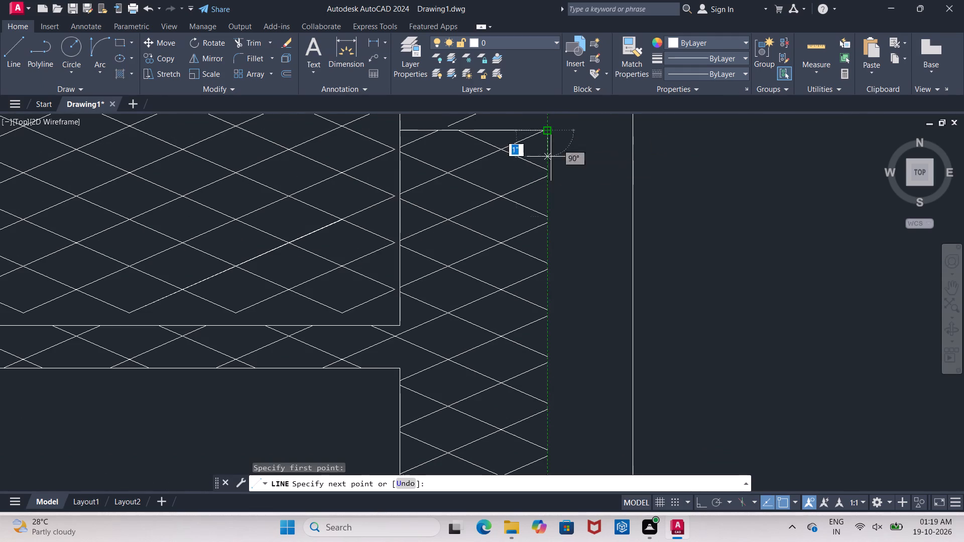
{"action": "middle_click_drag", "start_coordinate": [582, 307], "coordinate": [563, 170]}
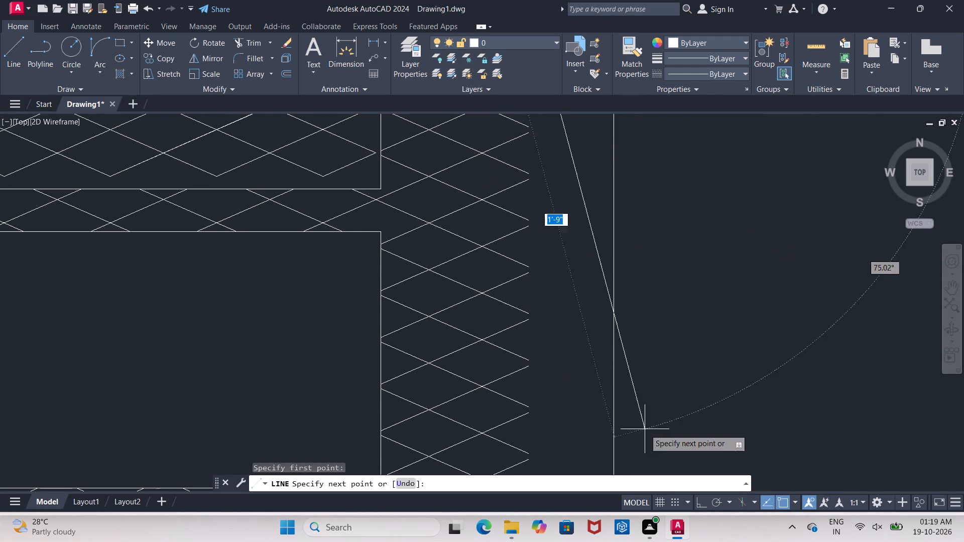
{"action": "left_click", "coordinate": [696, 500]}
{"action": "middle_click_drag", "start_coordinate": [557, 377], "coordinate": [549, 147]}
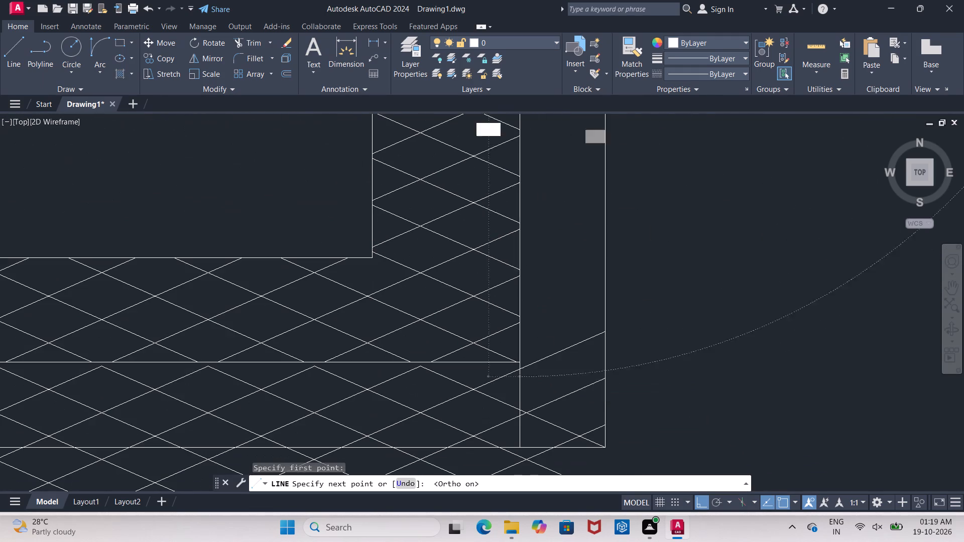
{"action": "scroll", "coordinate": [523, 361], "scroll_direction": "up", "scroll_amount": 3}
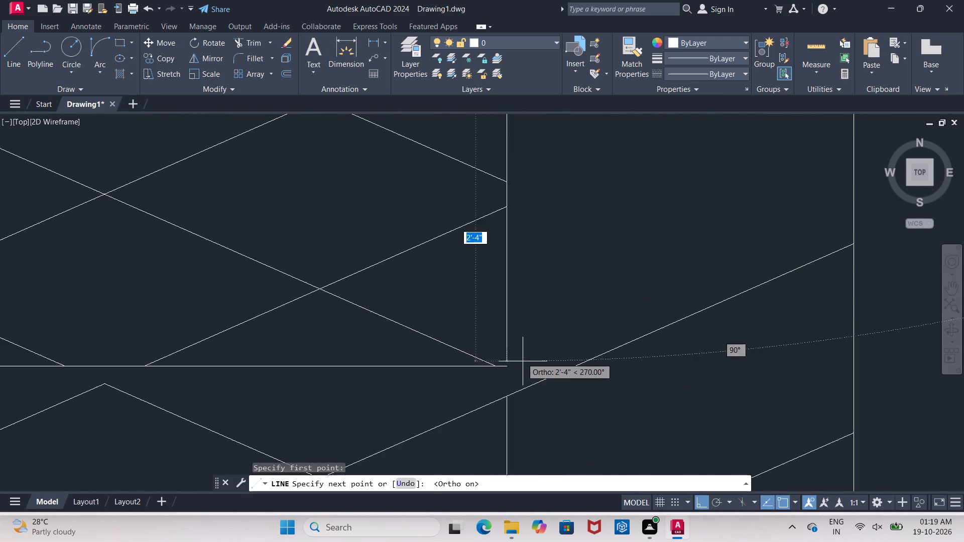
{"action": "left_click", "coordinate": [507, 366]}
{"action": "key", "text": "Escape"}
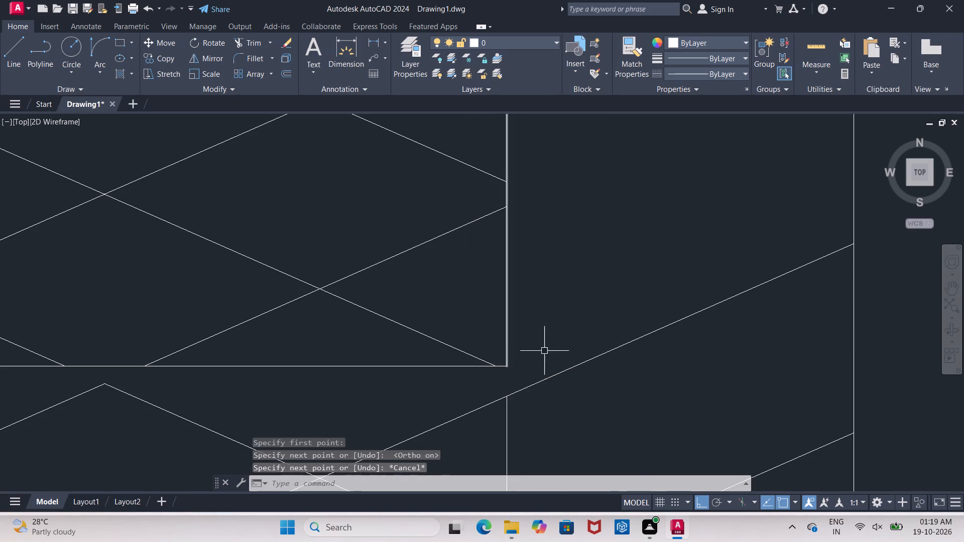
Trim the upper lattice diagonals in the bottom band, just below its inner horizontal line, along the band's full length.
{"action": "scroll", "coordinate": [593, 353], "scroll_direction": "down", "scroll_amount": 6}
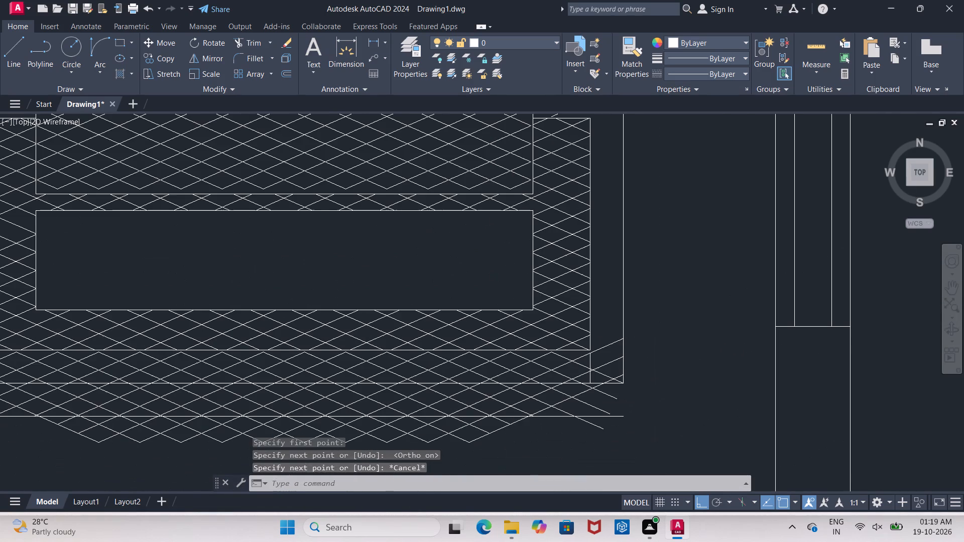
{"action": "scroll", "coordinate": [603, 347], "scroll_direction": "up", "scroll_amount": 2}
{"action": "middle_click_drag", "start_coordinate": [311, 362], "coordinate": [682, 342]}
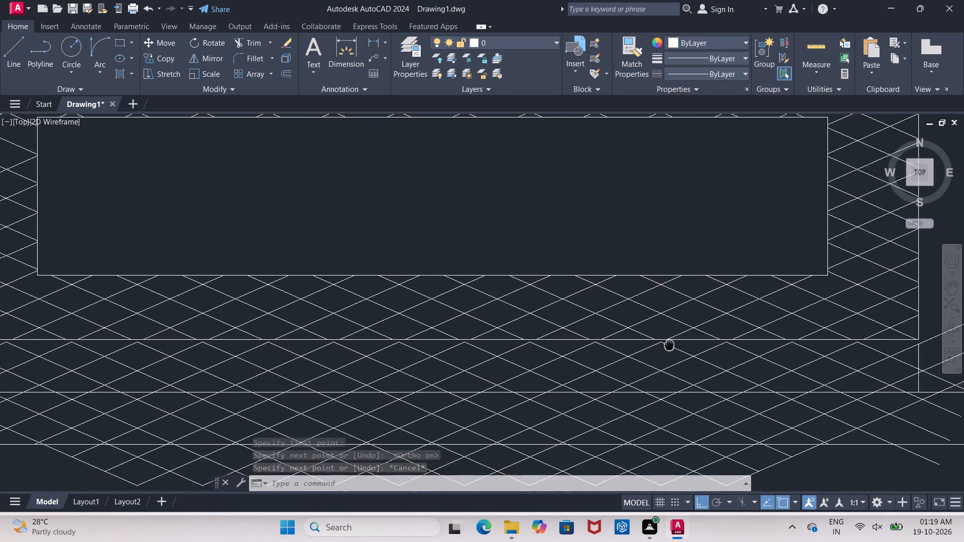
{"action": "middle_click_drag", "start_coordinate": [682, 342], "coordinate": [804, 335]}
{"action": "type", "text": "TR"}
{"action": "key", "text": "space"}
{"action": "key", "text": "space"}
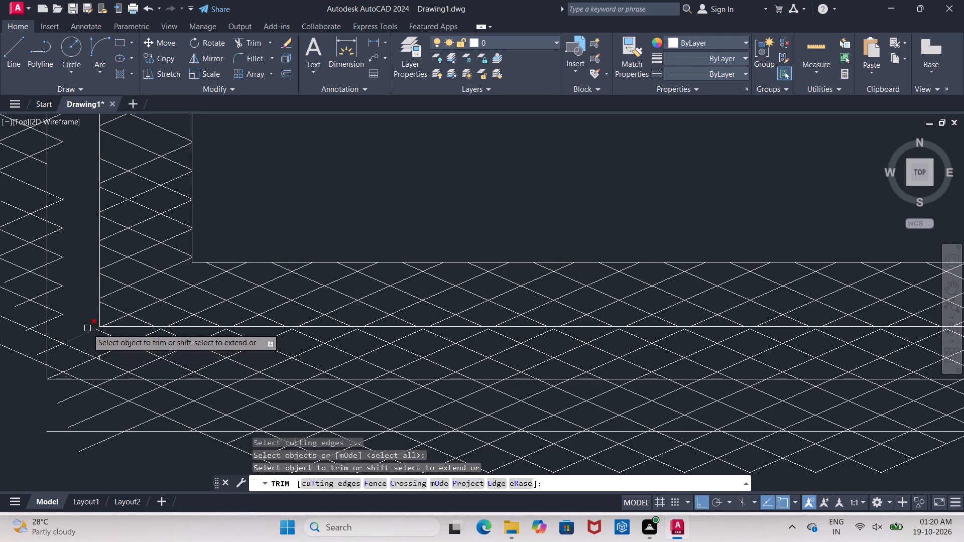
{"action": "scroll", "coordinate": [79, 340], "scroll_direction": "up", "scroll_amount": 3}
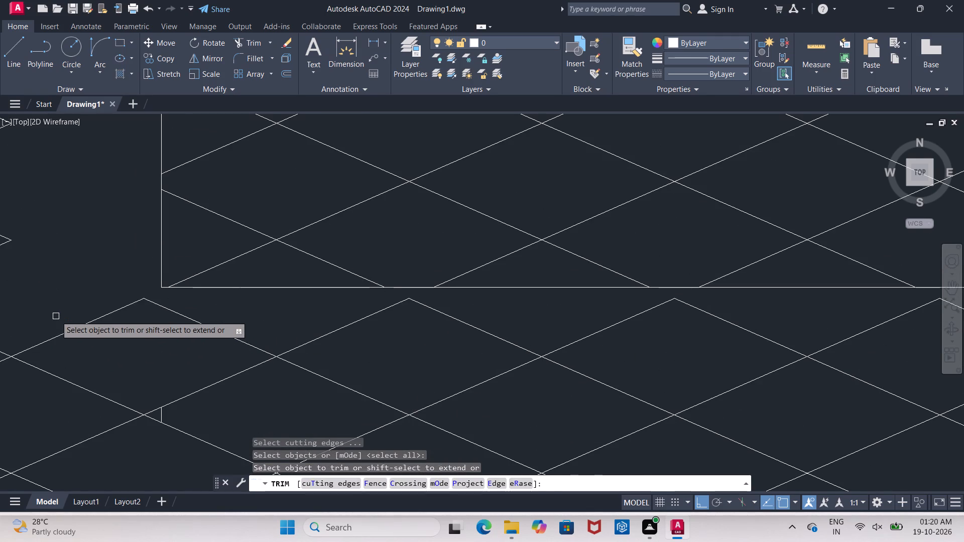
{"action": "left_click_drag", "start_coordinate": [56, 316], "coordinate": [62, 316]}
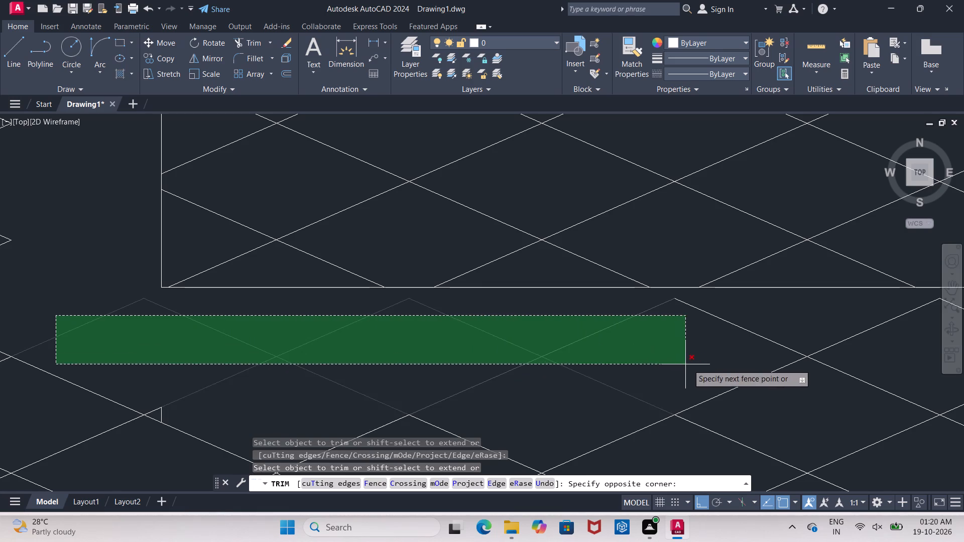
{"action": "middle_click_drag", "start_coordinate": [694, 364], "coordinate": [395, 318]}
{"action": "scroll", "coordinate": [512, 330], "scroll_direction": "down", "scroll_amount": 2}
{"action": "middle_click_drag", "start_coordinate": [717, 352], "coordinate": [418, 305]}
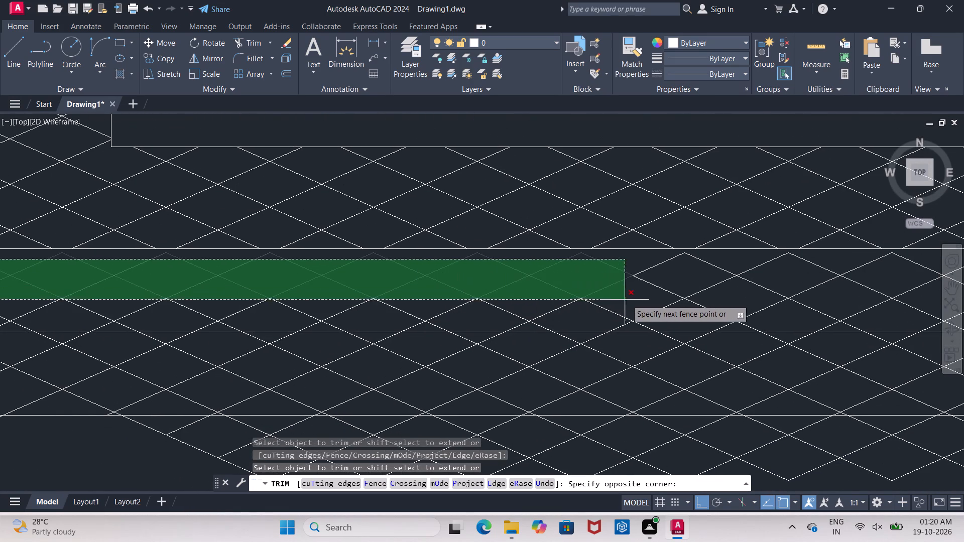
{"action": "scroll", "coordinate": [709, 291], "scroll_direction": "up", "scroll_amount": 1}
{"action": "middle_click_drag", "start_coordinate": [709, 291], "coordinate": [159, 272]}
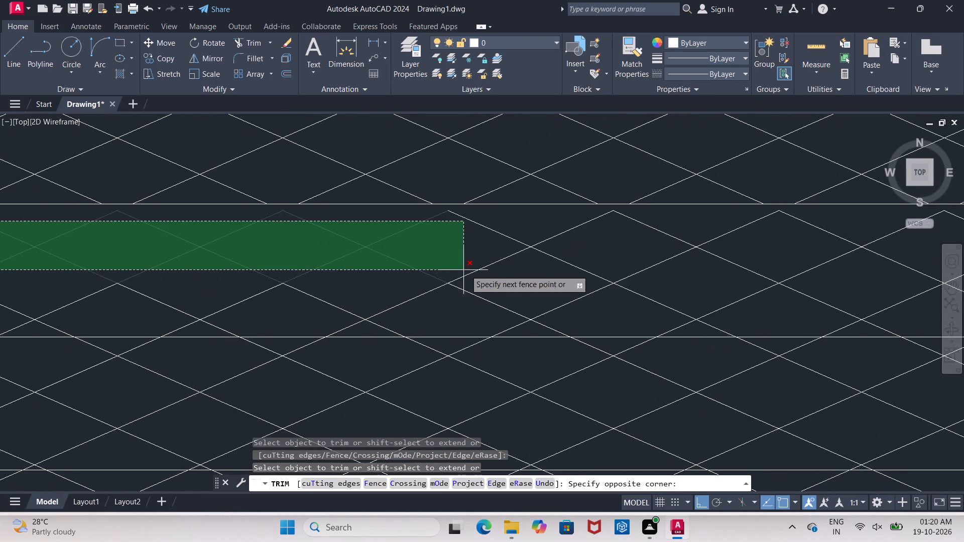
{"action": "middle_click_drag", "start_coordinate": [602, 271], "coordinate": [469, 263]}
{"action": "scroll", "coordinate": [469, 263], "scroll_direction": "down", "scroll_amount": 2}
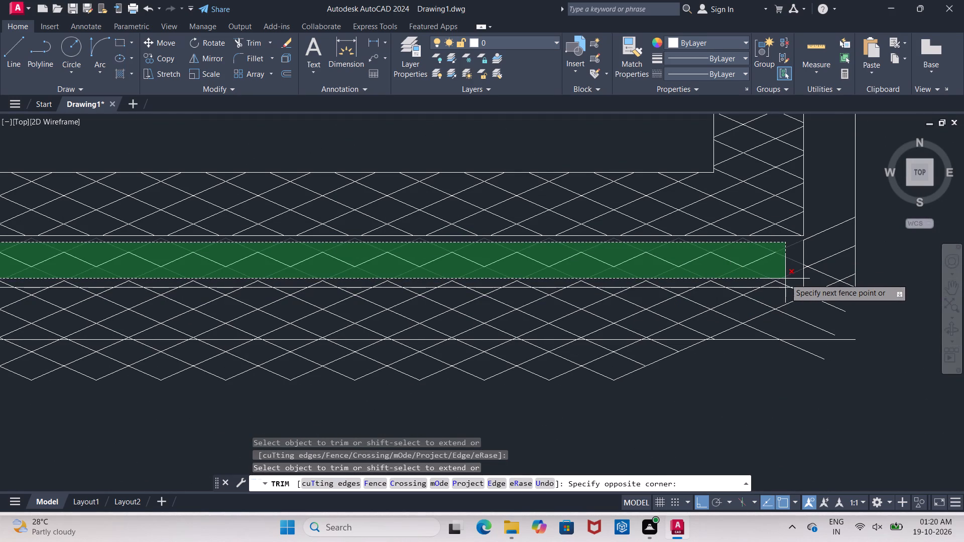
{"action": "left_click", "coordinate": [782, 262]}
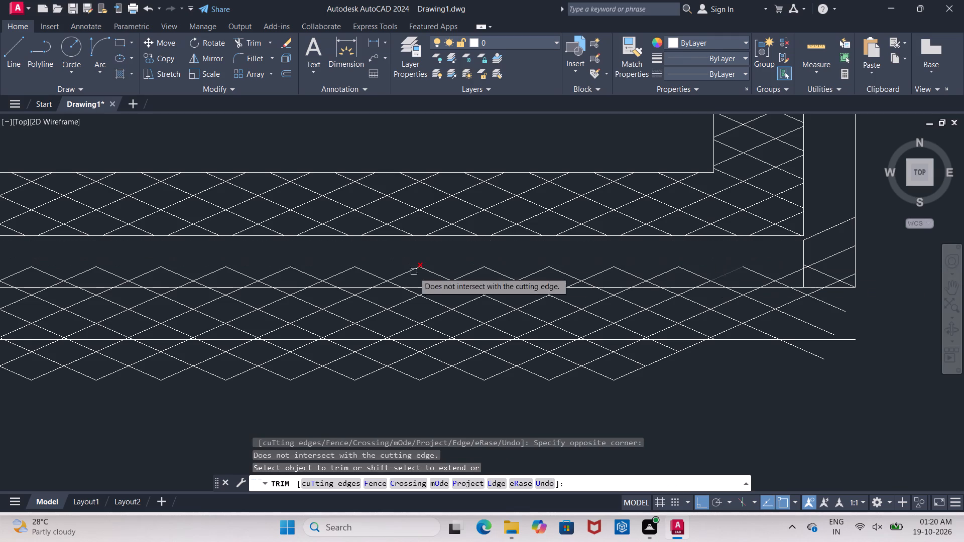
Trim the remaining lattice diagonals in the bottom band down to the furniture's bottom edge, working along its length in two passes.
{"action": "middle_click_drag", "start_coordinate": [344, 252], "coordinate": [597, 204]}
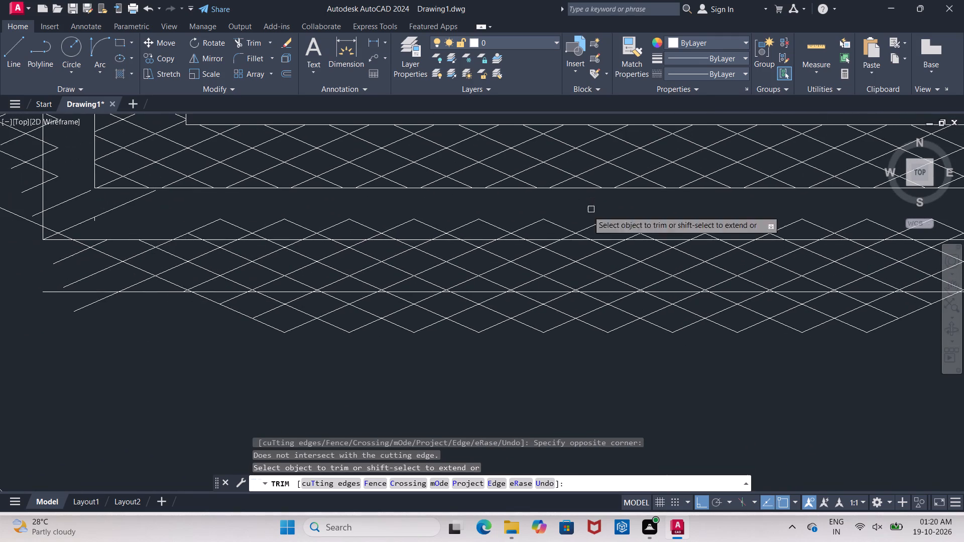
{"action": "left_click_drag", "start_coordinate": [170, 215], "coordinate": [177, 218]}
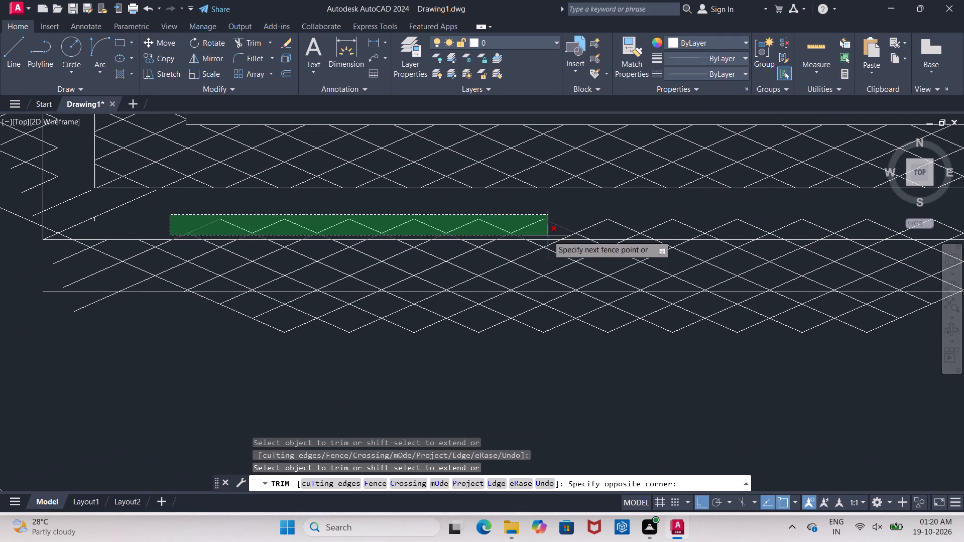
{"action": "middle_click_drag", "start_coordinate": [548, 235], "coordinate": [162, 213]}
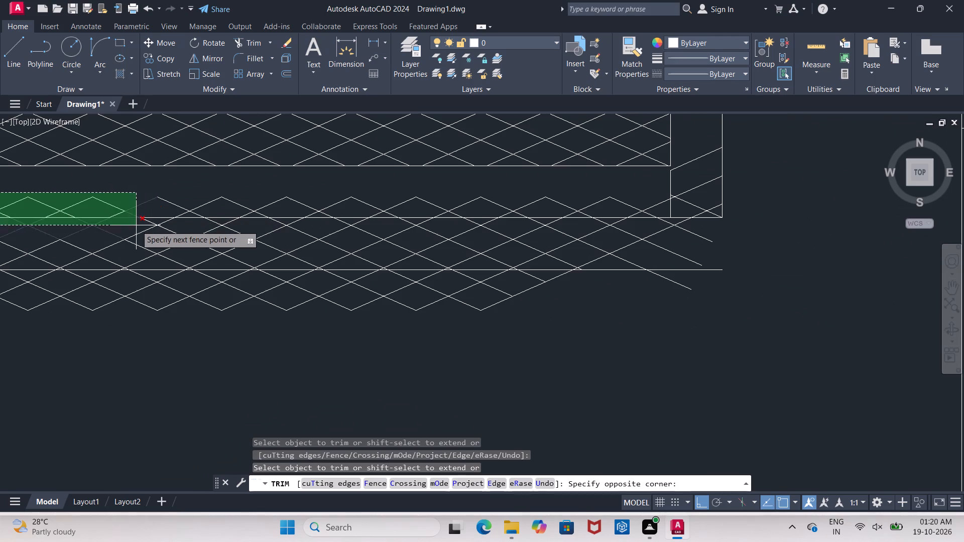
{"action": "left_click", "coordinate": [666, 207]}
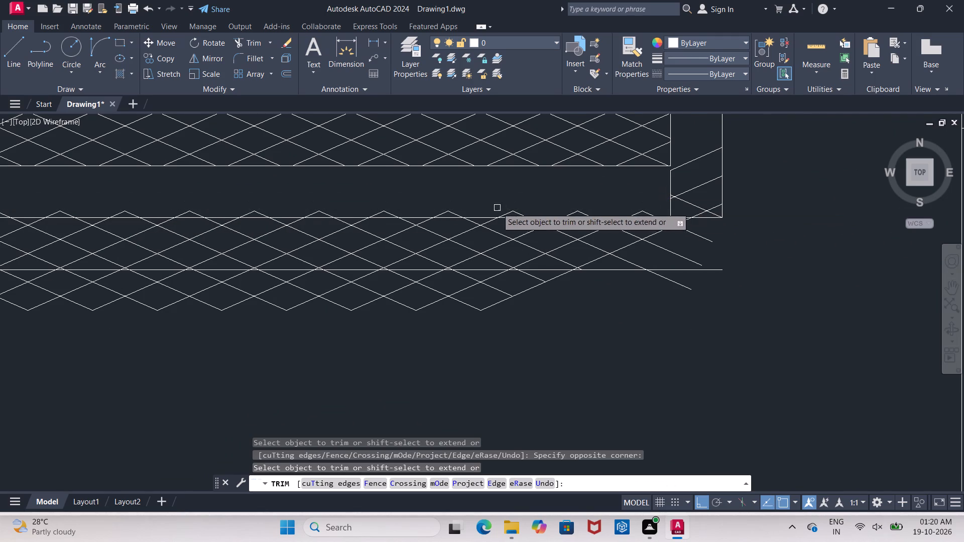
{"action": "middle_click_drag", "start_coordinate": [380, 196], "coordinate": [835, 164]}
{"action": "left_click", "coordinate": [237, 166]}
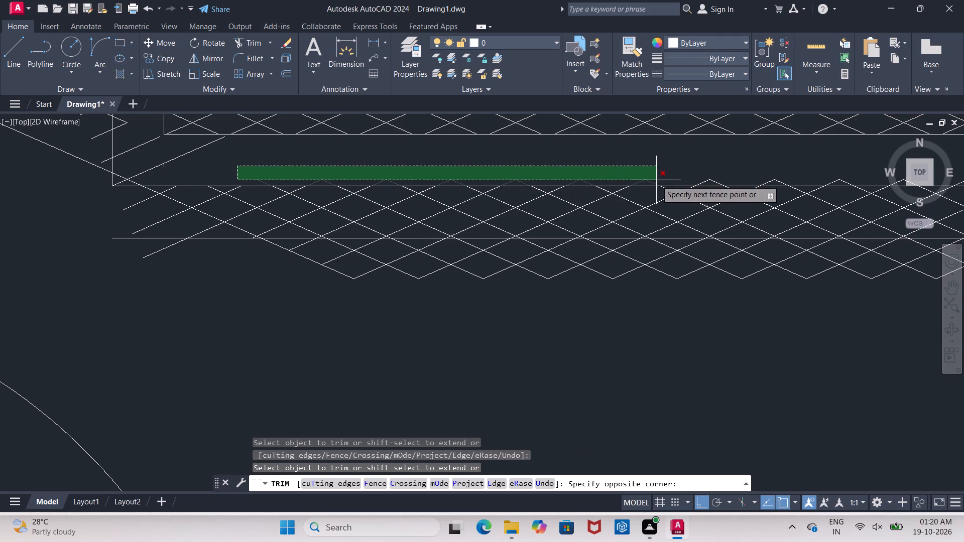
{"action": "middle_click_drag", "start_coordinate": [656, 180], "coordinate": [290, 198]}
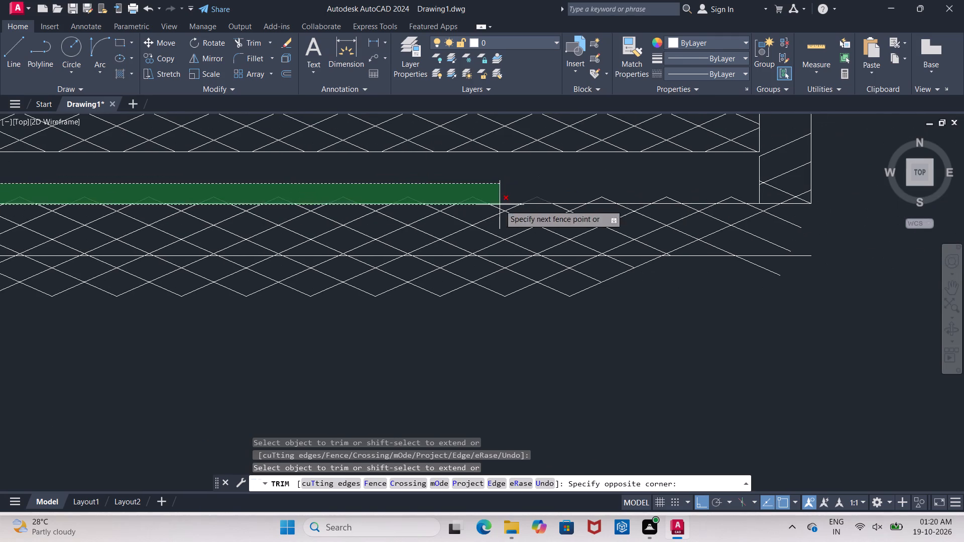
{"action": "left_click", "coordinate": [742, 197]}
Trim the lattice diagonals projecting below the lowest horizontal line, along its full length.
{"action": "scroll", "coordinate": [463, 277], "scroll_direction": "down", "scroll_amount": 2}
{"action": "middle_click_drag", "start_coordinate": [468, 279], "coordinate": [607, 257]}
{"action": "scroll", "coordinate": [318, 255], "scroll_direction": "up", "scroll_amount": 3}
{"action": "left_click_drag", "start_coordinate": [357, 238], "coordinate": [375, 239]}
{"action": "middle_click_drag", "start_coordinate": [846, 284], "coordinate": [655, 283]}
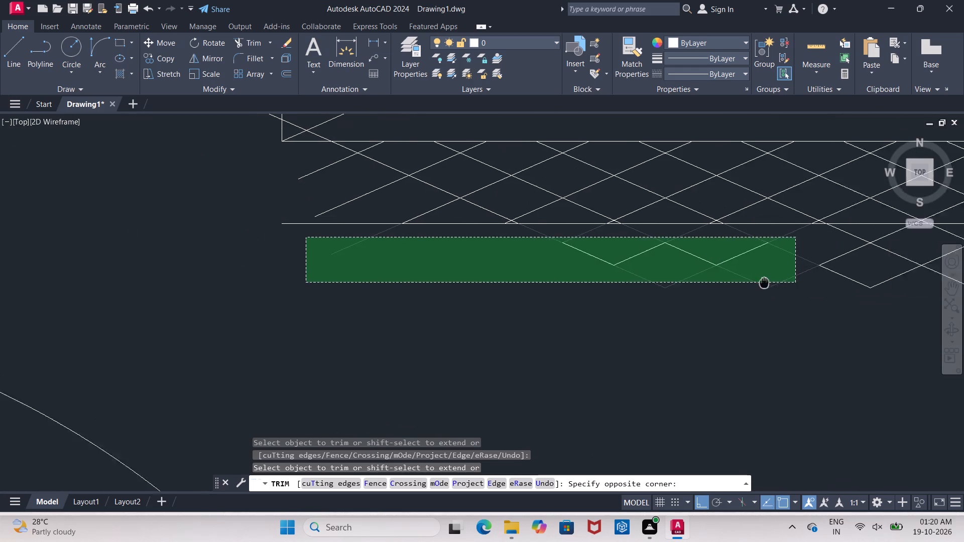
{"action": "middle_click_drag", "start_coordinate": [655, 283], "coordinate": [445, 285]}
{"action": "middle_click_drag", "start_coordinate": [770, 296], "coordinate": [248, 296]}
{"action": "middle_click_drag", "start_coordinate": [708, 297], "coordinate": [494, 305]}
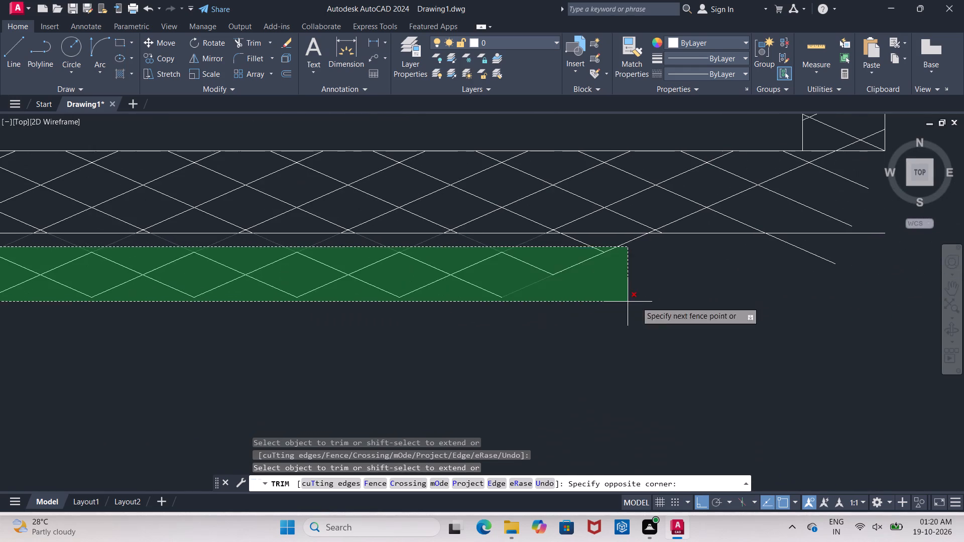
{"action": "left_click", "coordinate": [685, 299]}
Trim the detached diamond row left below the lowest horizontal line.
{"action": "middle_click_drag", "start_coordinate": [158, 297], "coordinate": [394, 305]}
{"action": "scroll", "coordinate": [329, 307], "scroll_direction": "down", "scroll_amount": 1}
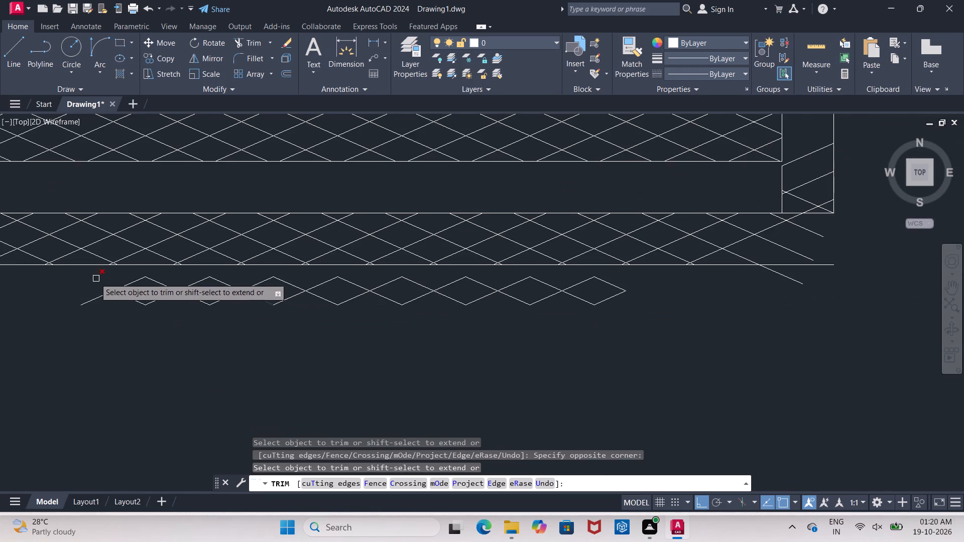
{"action": "left_click_drag", "start_coordinate": [48, 286], "coordinate": [87, 298]}
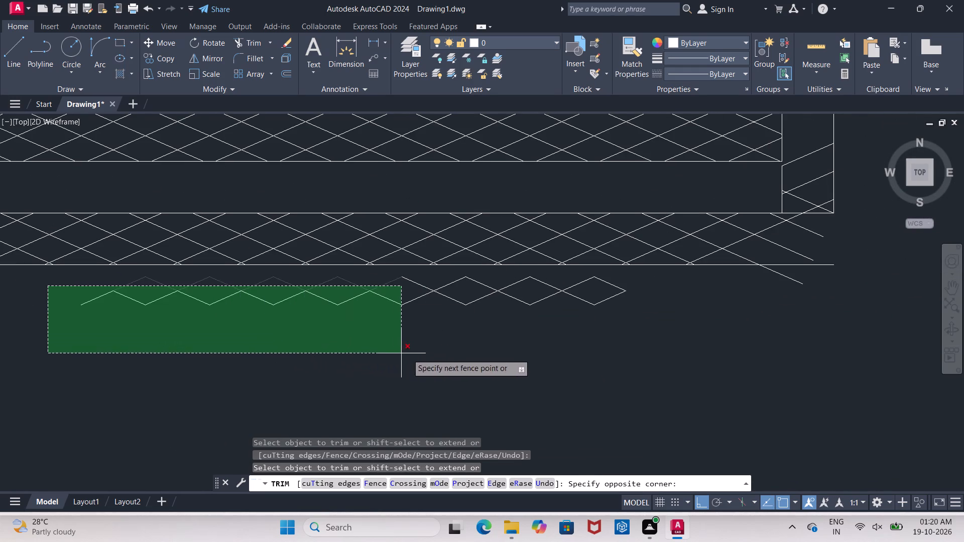
{"action": "left_click", "coordinate": [652, 364]}
{"action": "left_click_drag", "start_coordinate": [51, 271], "coordinate": [138, 287]}
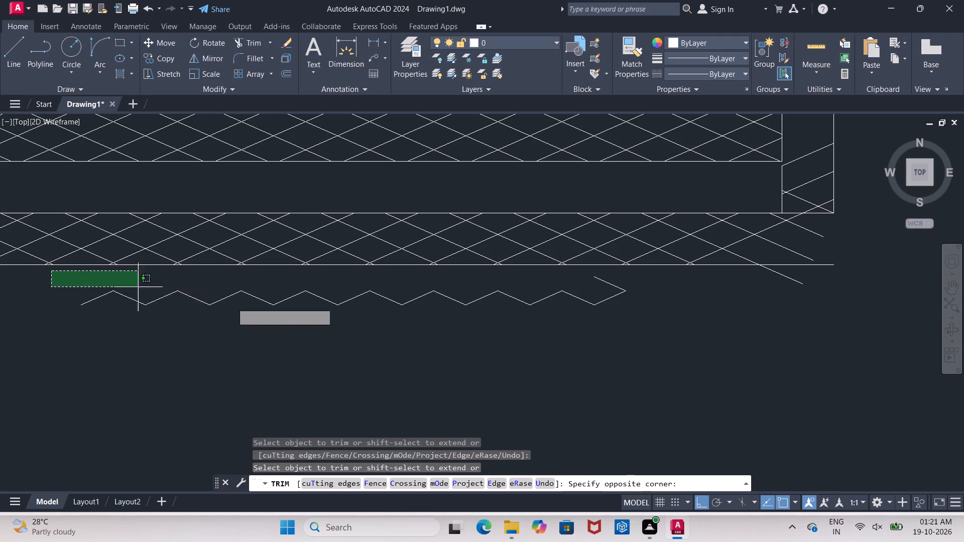
{"action": "left_click", "coordinate": [759, 365]}
{"action": "left_click", "coordinate": [613, 285]}
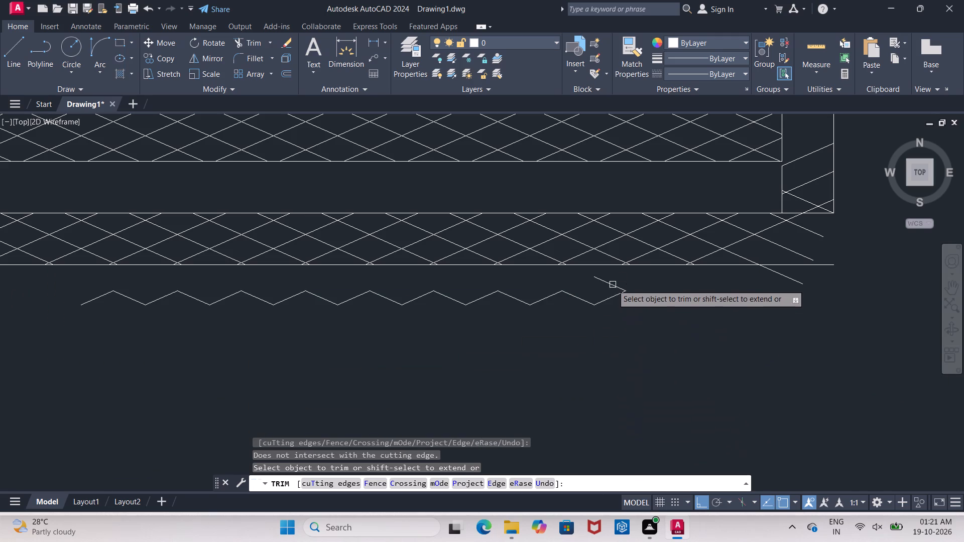
{"action": "key", "text": "Escape"}
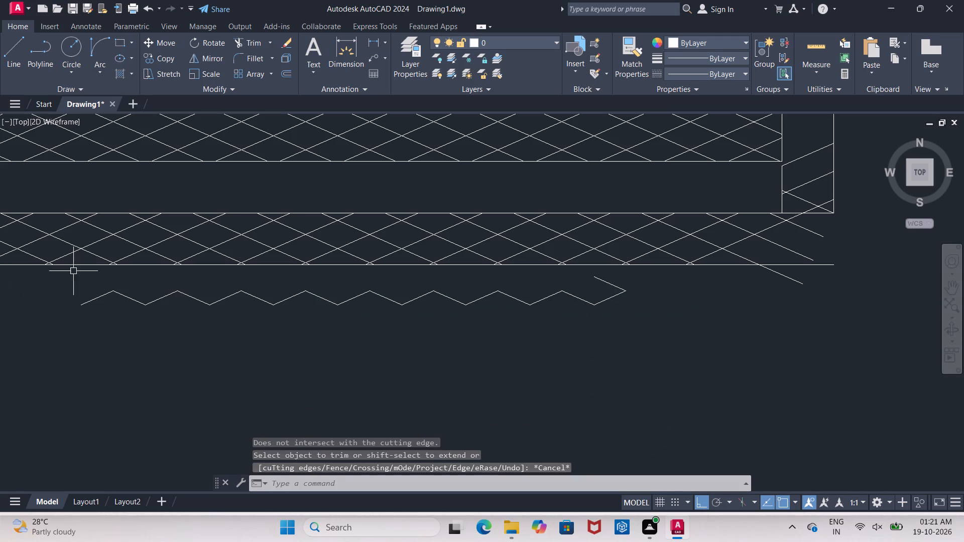
Erase the detached zigzag row of lattice fragments below the furniture's lowest horizontal line.
{"action": "left_click_drag", "start_coordinate": [52, 270], "coordinate": [58, 272]}
{"action": "left_click", "coordinate": [671, 329]}
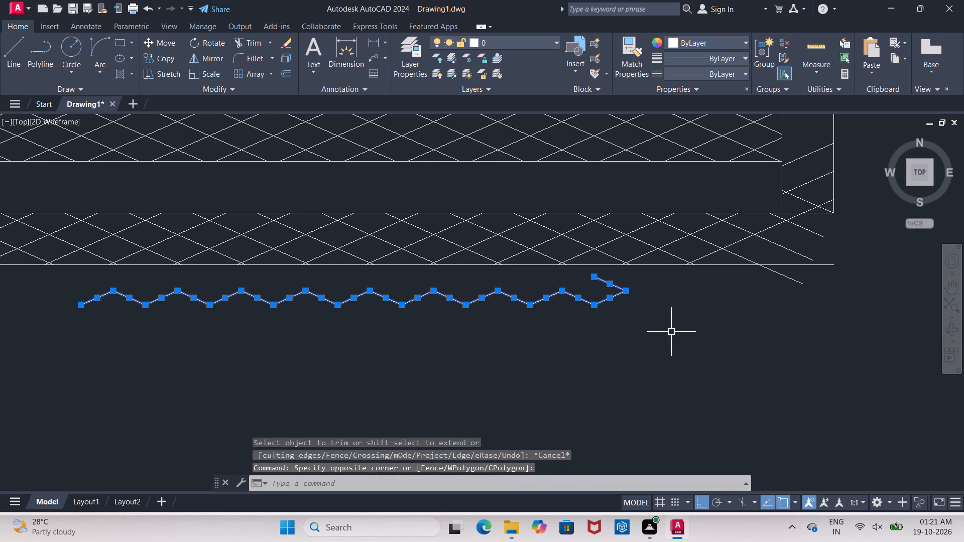
{"action": "key", "text": "Delete"}
Erase the lowest horizontal line beneath the furniture's bottom lattice band.
{"action": "scroll", "coordinate": [623, 328], "scroll_direction": "down", "scroll_amount": 2}
{"action": "scroll", "coordinate": [332, 297], "scroll_direction": "up", "scroll_amount": 2}
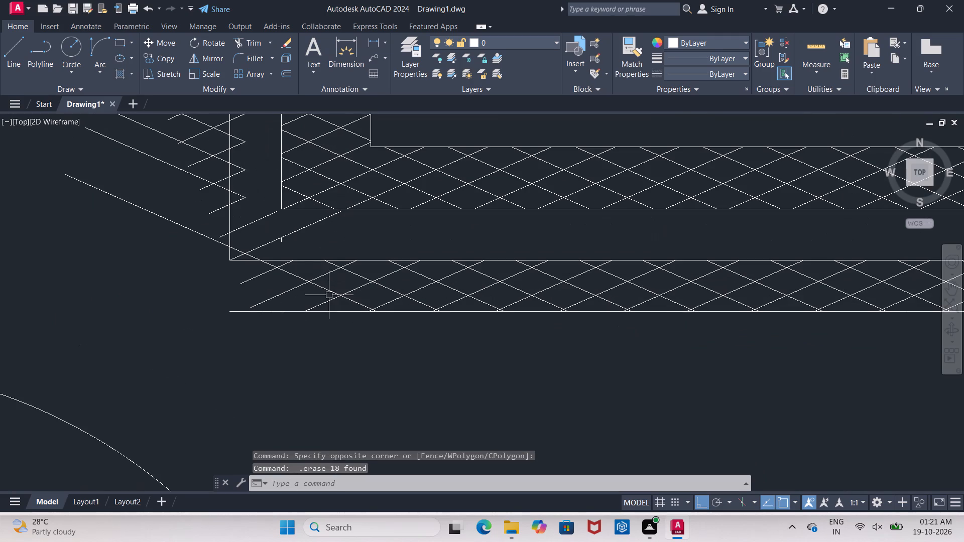
{"action": "scroll", "coordinate": [314, 301], "scroll_direction": "down", "scroll_amount": 3}
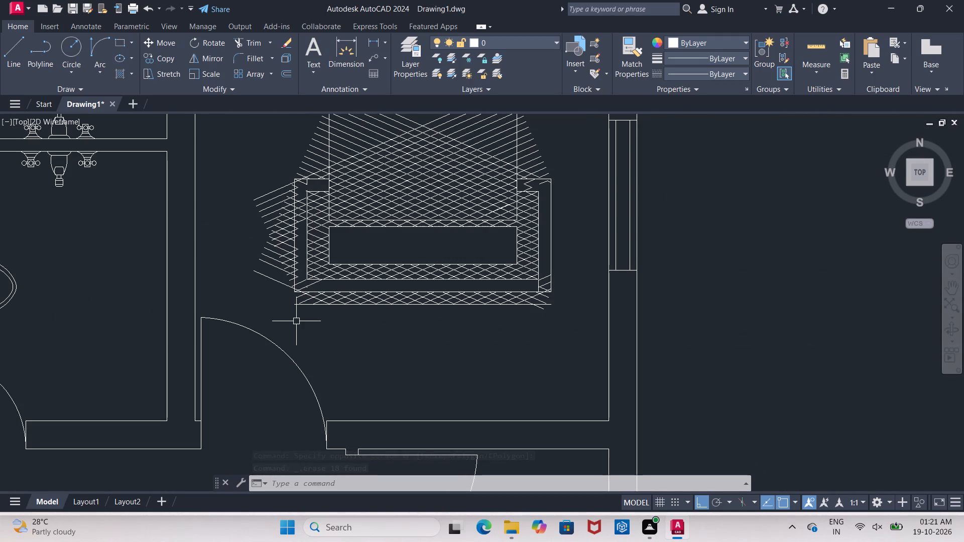
{"action": "scroll", "coordinate": [304, 317], "scroll_direction": "up", "scroll_amount": 2}
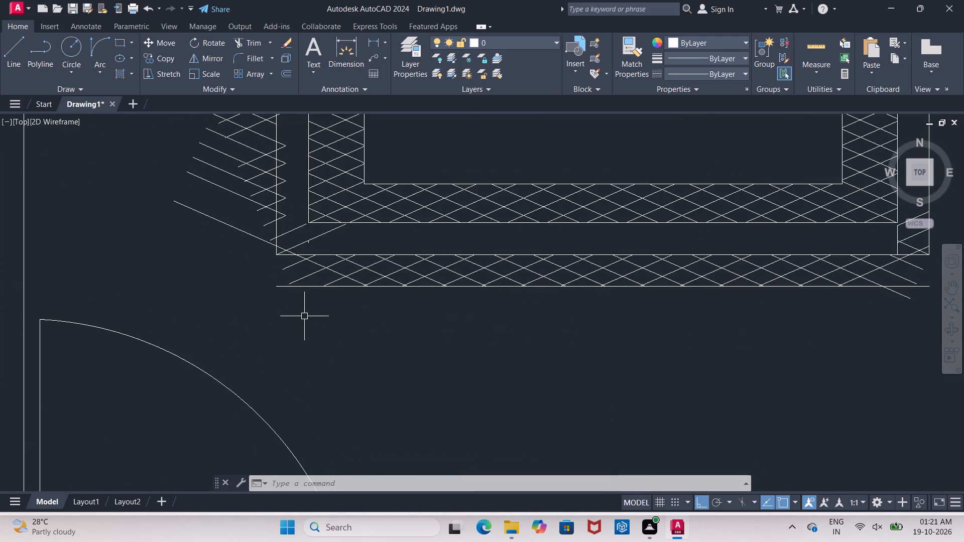
{"action": "scroll", "coordinate": [290, 282], "scroll_direction": "up", "scroll_amount": 2}
{"action": "left_click", "coordinate": [297, 295]}
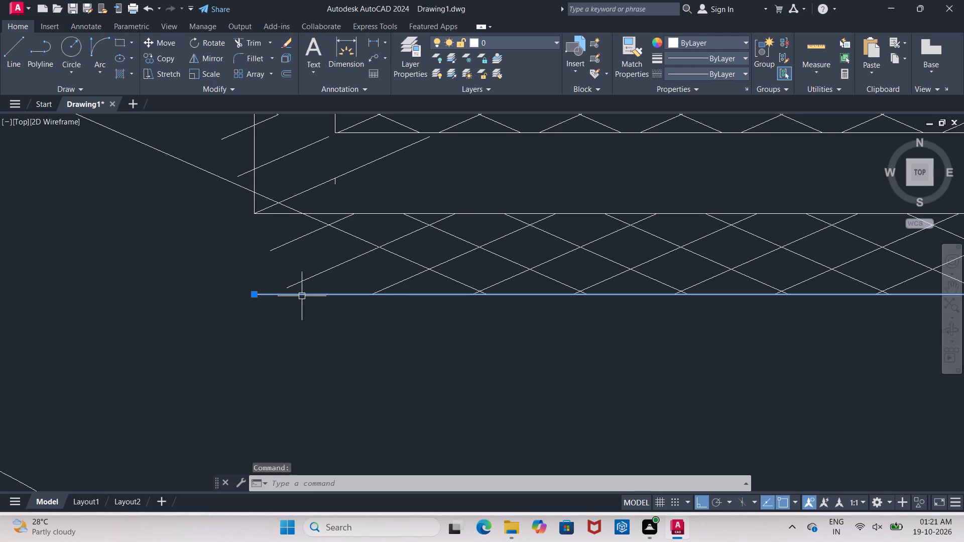
{"action": "key", "text": "Delete"}
Erase the short vertical segment and the stray diagonals inside the bottom-right corner of the furniture's outer band.
{"action": "scroll", "coordinate": [287, 310], "scroll_direction": "down", "scroll_amount": 3}
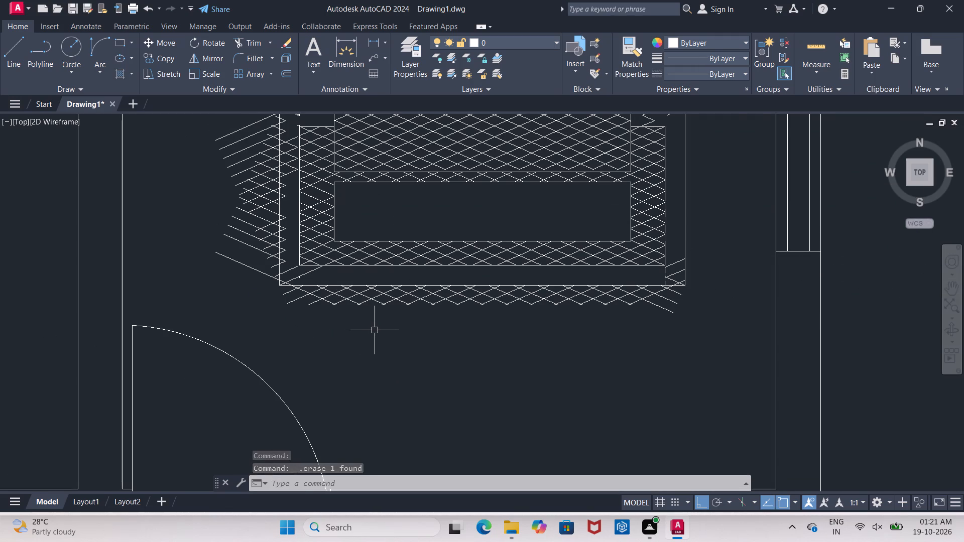
{"action": "middle_click_drag", "start_coordinate": [375, 330], "coordinate": [304, 378]}
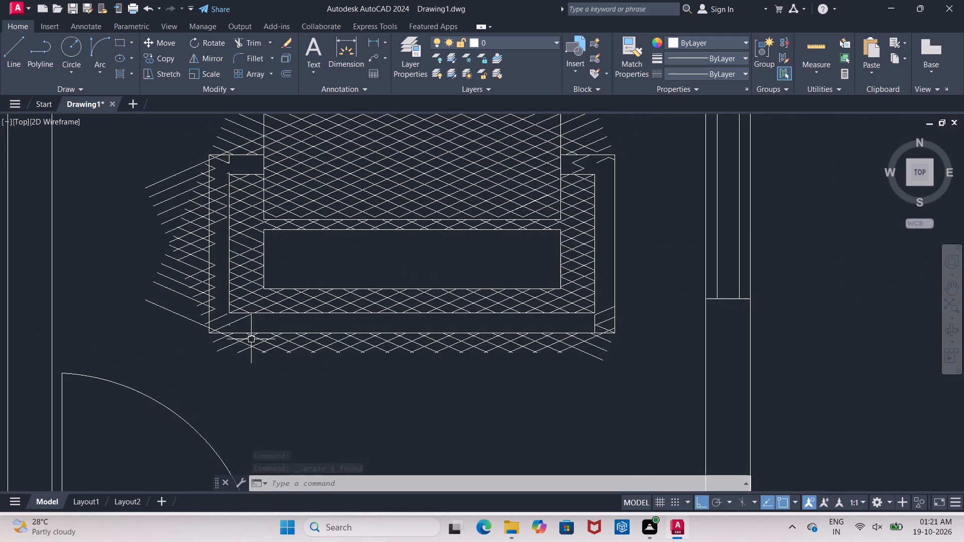
{"action": "scroll", "coordinate": [616, 322], "scroll_direction": "up", "scroll_amount": 3}
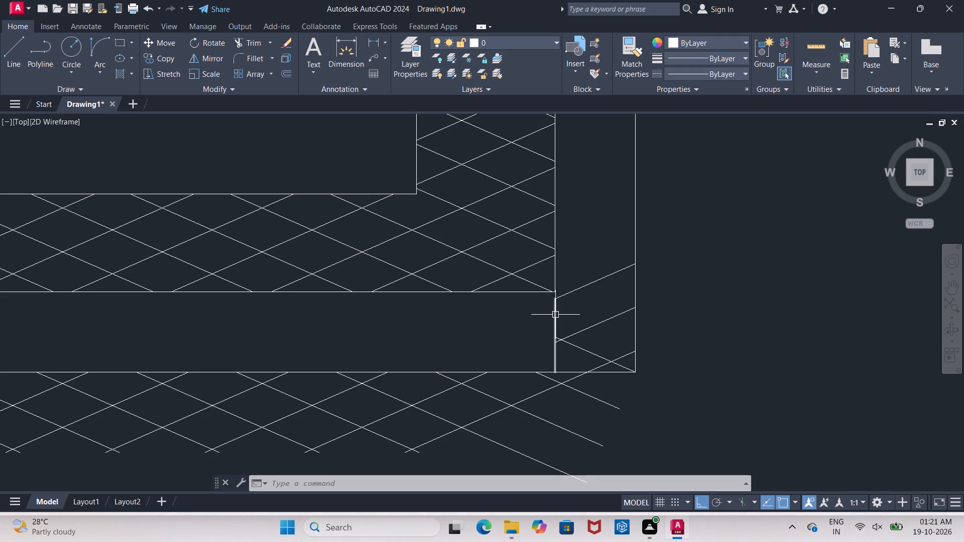
{"action": "left_click", "coordinate": [555, 315]}
{"action": "left_click", "coordinate": [570, 293]}
{"action": "left_click", "coordinate": [583, 330]}
{"action": "left_click", "coordinate": [586, 348]}
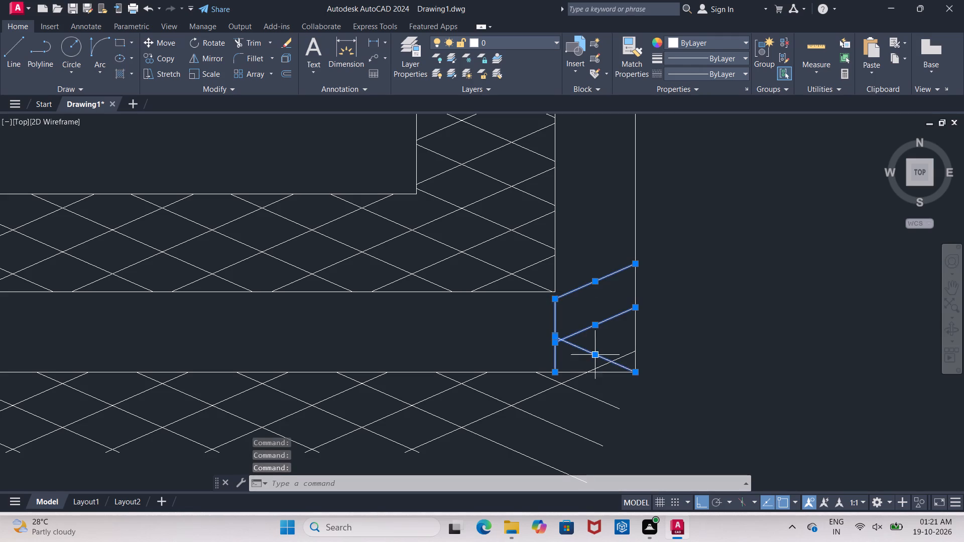
{"action": "left_click", "coordinate": [605, 363]}
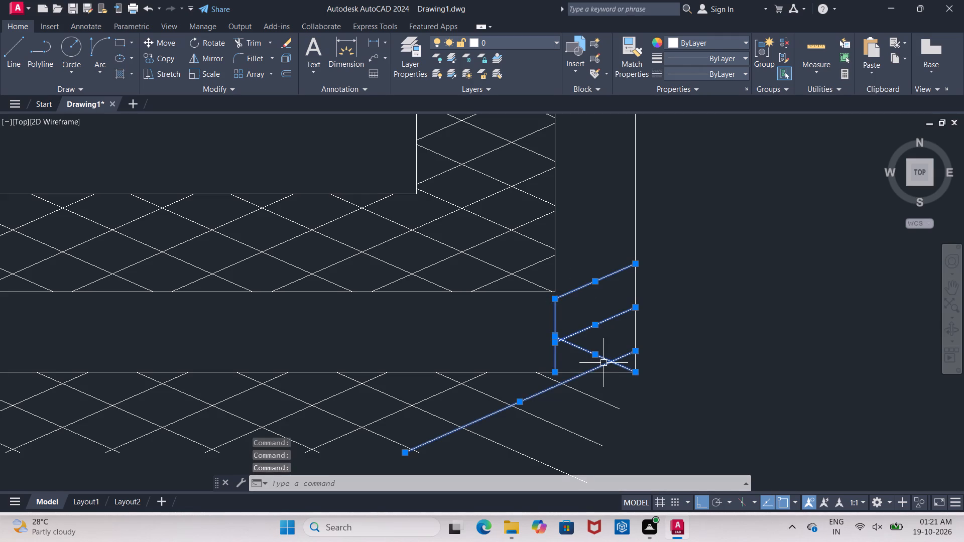
{"action": "key", "text": "Delete"}
{"action": "scroll", "coordinate": [604, 363], "scroll_direction": "down", "scroll_amount": 2}
{"action": "left_click", "coordinate": [603, 362]}
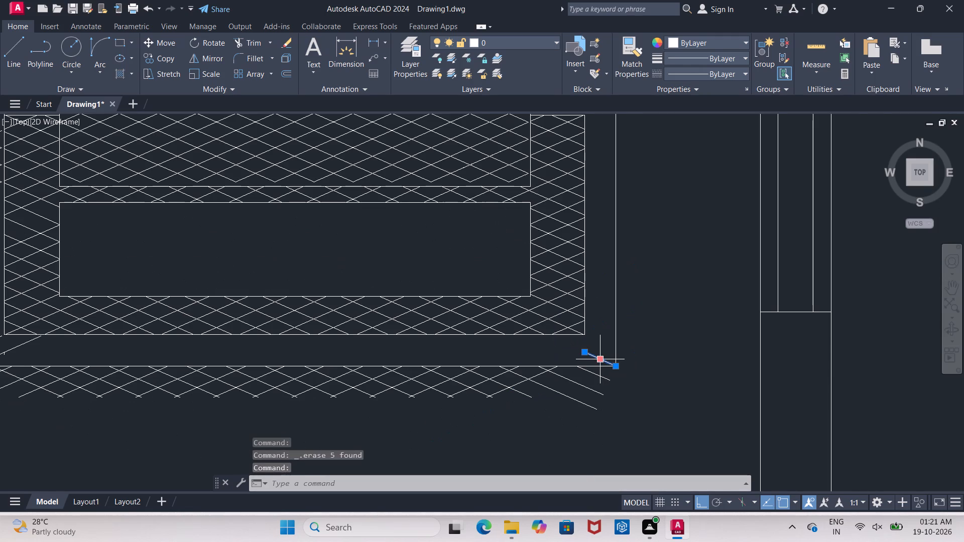
{"action": "key", "text": "Delete"}
Erase the stray diagonals in the outer band's bottom-left corner, including the long one crossing the corner.
{"action": "scroll", "coordinate": [603, 362], "scroll_direction": "down", "scroll_amount": 2}
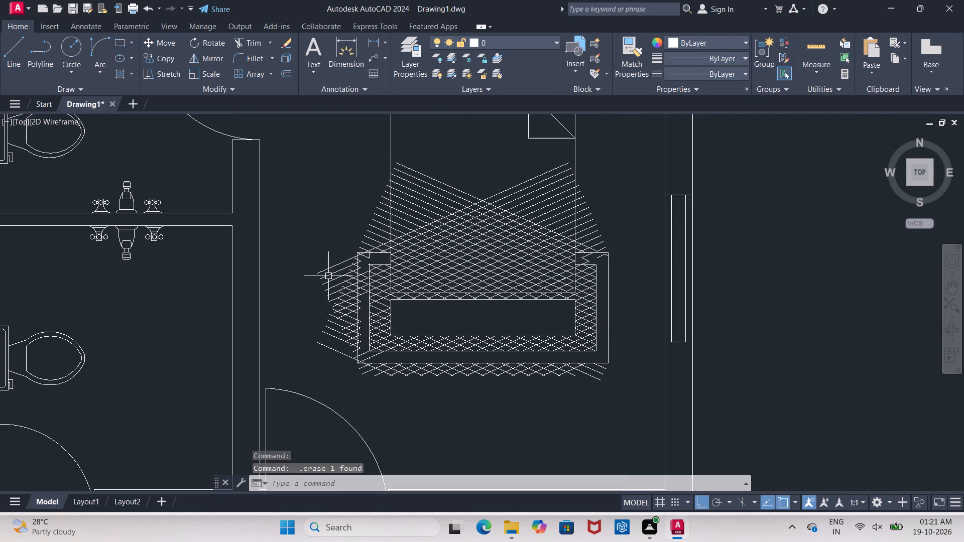
{"action": "scroll", "coordinate": [358, 357], "scroll_direction": "up", "scroll_amount": 2}
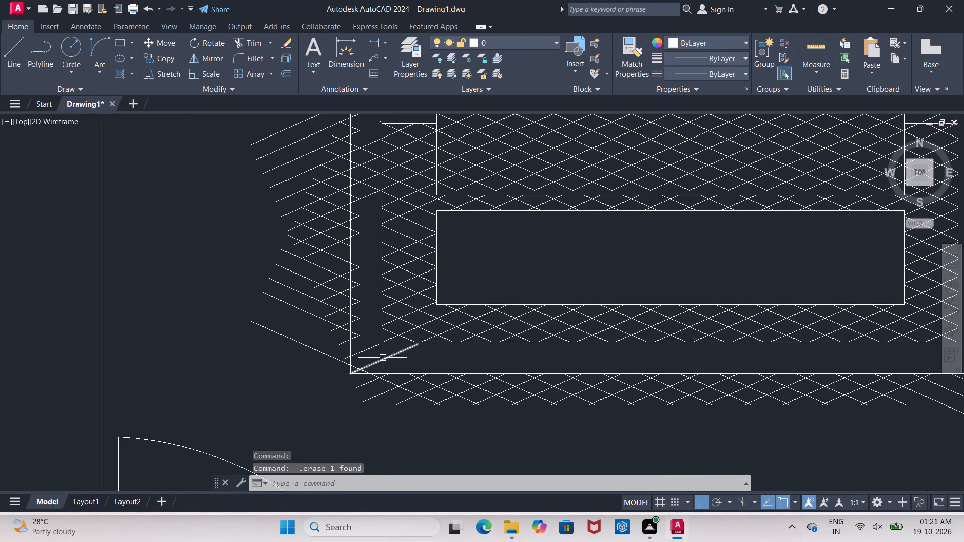
{"action": "left_click", "coordinate": [383, 358]}
{"action": "left_click", "coordinate": [372, 345]}
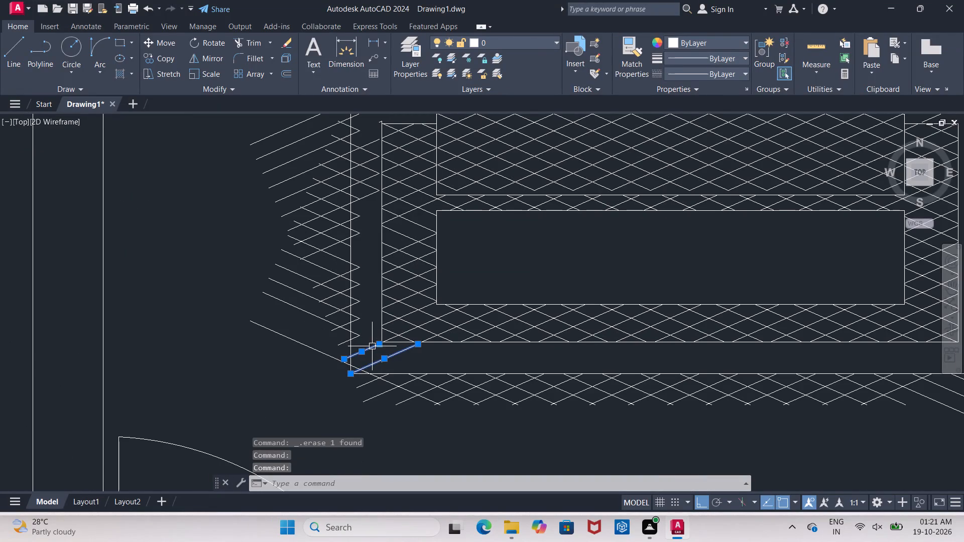
{"action": "key", "text": "Delete"}
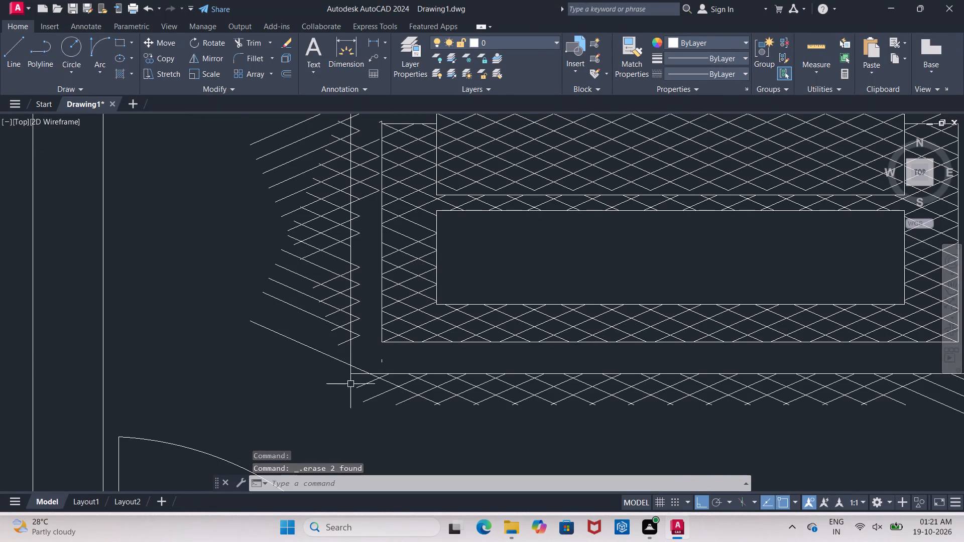
{"action": "scroll", "coordinate": [375, 377], "scroll_direction": "up", "scroll_amount": 1}
{"action": "left_click", "coordinate": [395, 388]}
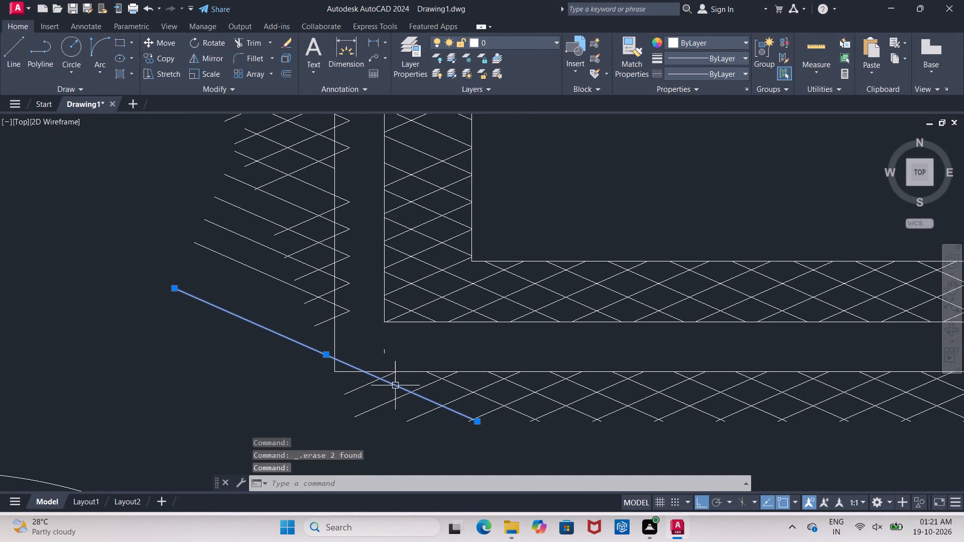
{"action": "key", "text": "Delete"}
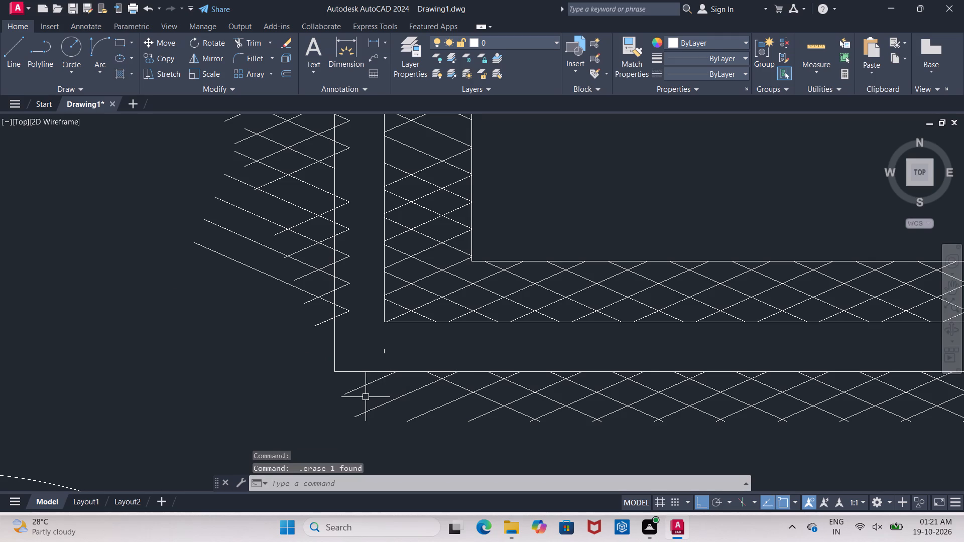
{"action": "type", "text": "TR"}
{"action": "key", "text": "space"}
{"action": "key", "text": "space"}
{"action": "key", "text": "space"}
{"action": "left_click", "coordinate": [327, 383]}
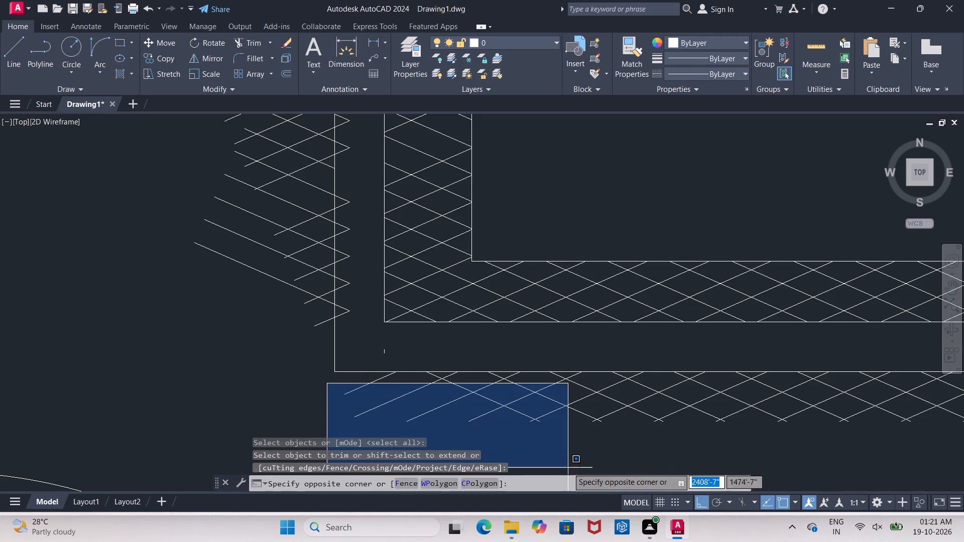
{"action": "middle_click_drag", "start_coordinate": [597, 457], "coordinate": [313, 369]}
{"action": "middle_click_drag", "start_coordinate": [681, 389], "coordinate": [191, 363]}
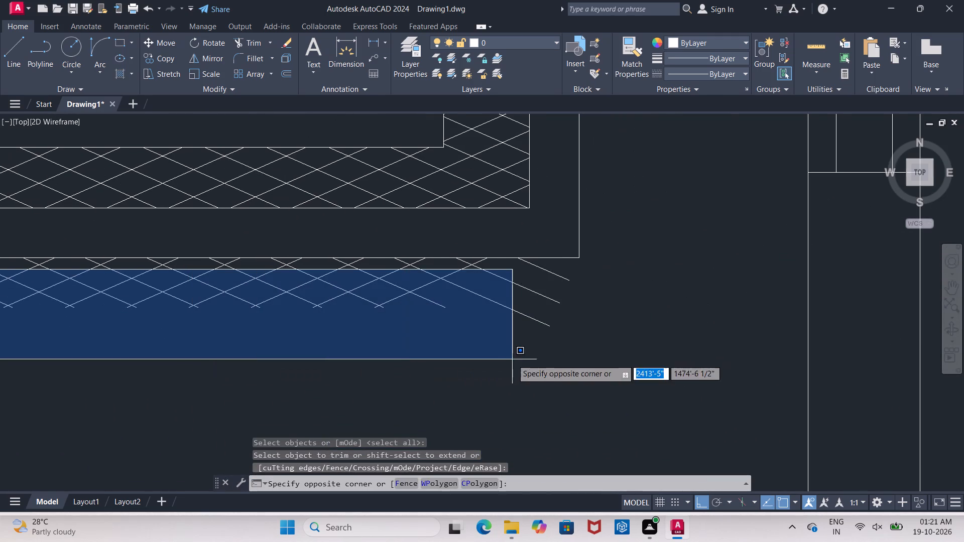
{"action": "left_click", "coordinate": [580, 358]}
Trim the lattice diagonals hanging below the furniture's outer bottom edge, along its full length in two passes.
{"action": "key", "text": "t"}
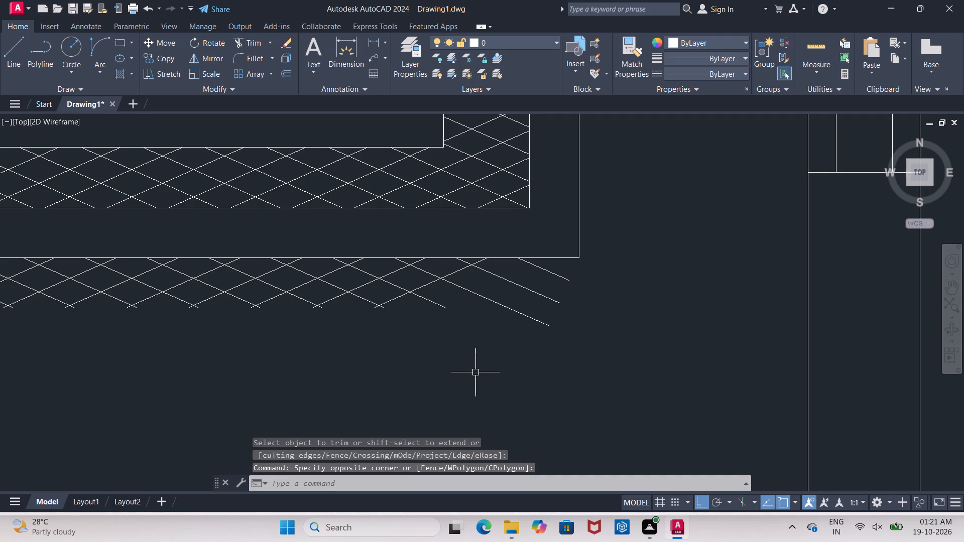
{"action": "type", "text": "R"}
{"action": "key", "text": "space"}
{"action": "key", "text": "space"}
{"action": "middle_click_drag", "start_coordinate": [364, 375], "coordinate": [491, 391]}
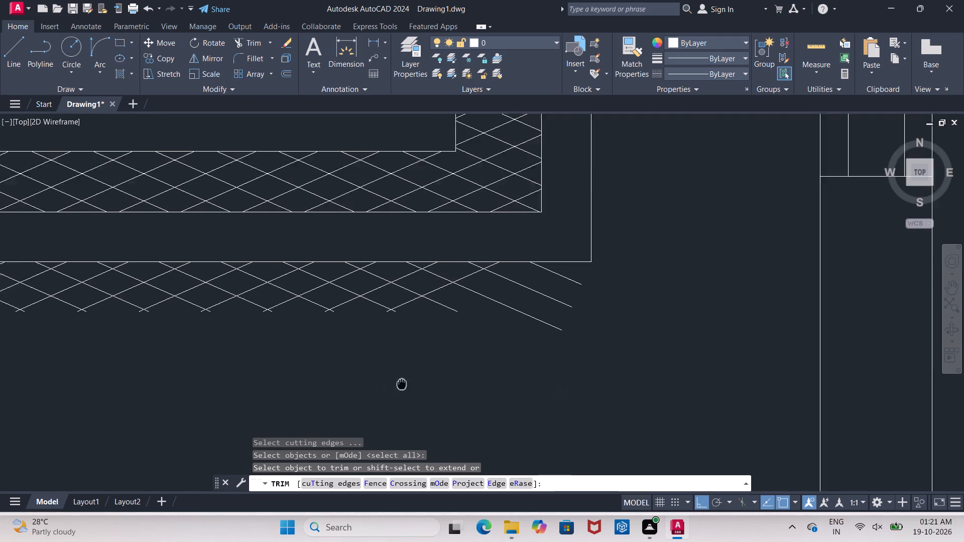
{"action": "middle_click_drag", "start_coordinate": [491, 391], "coordinate": [786, 421]}
{"action": "scroll", "coordinate": [428, 383], "scroll_direction": "down", "scroll_amount": 1}
{"action": "left_click", "coordinate": [130, 348]}
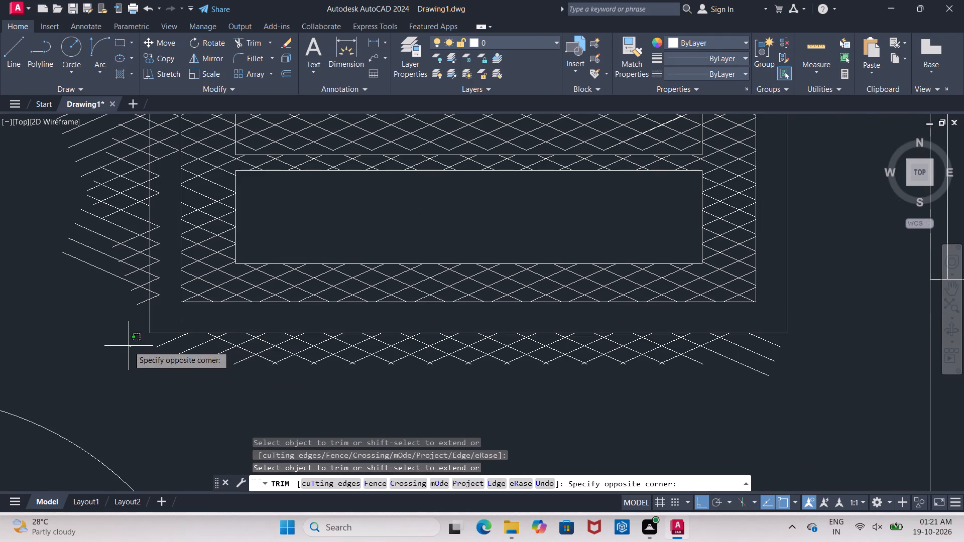
{"action": "left_click", "coordinate": [739, 434]}
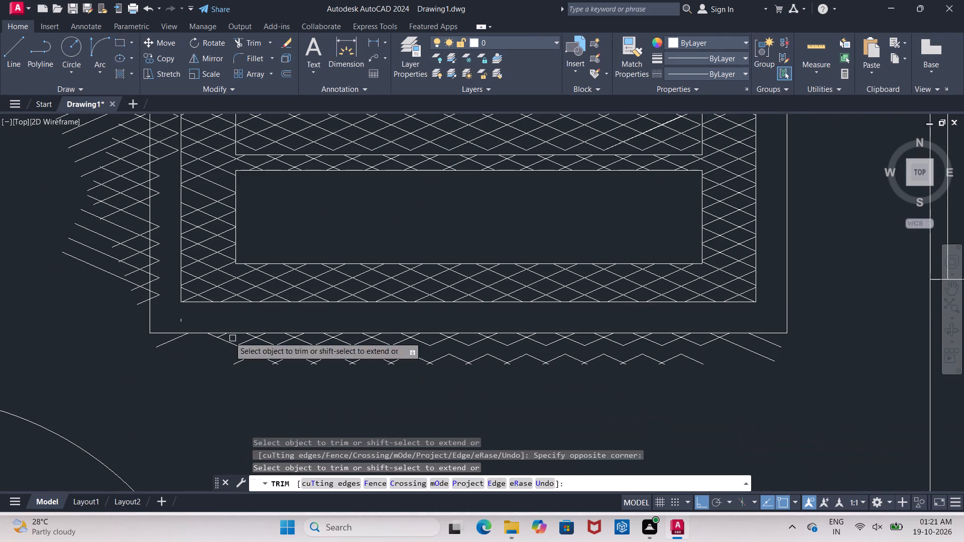
{"action": "left_click_drag", "start_coordinate": [146, 335], "coordinate": [161, 341]}
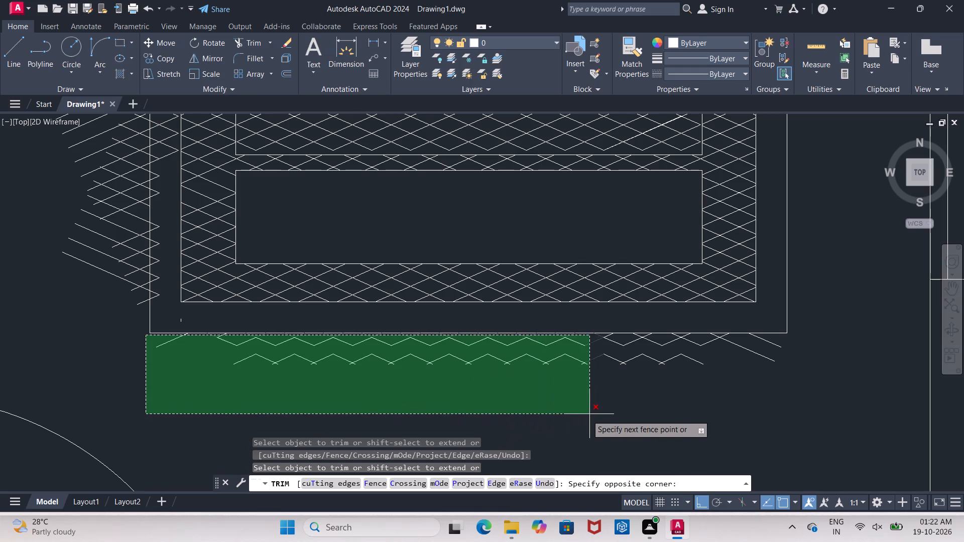
{"action": "left_click", "coordinate": [801, 439]}
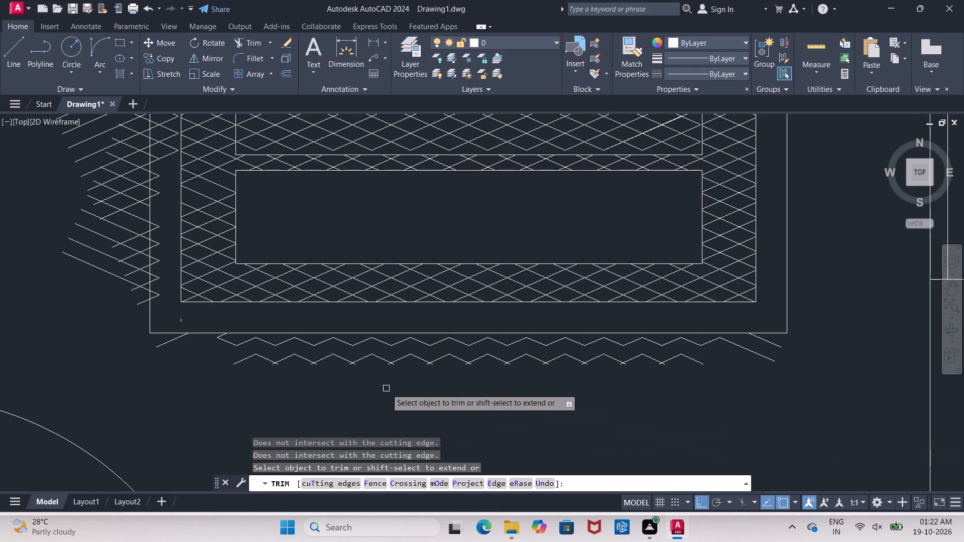
{"action": "key", "text": "Escape"}
Erase the lower zigzag row of detached lattice fragments below the furniture's bottom edge.
{"action": "left_click_drag", "start_coordinate": [137, 339], "coordinate": [146, 341]}
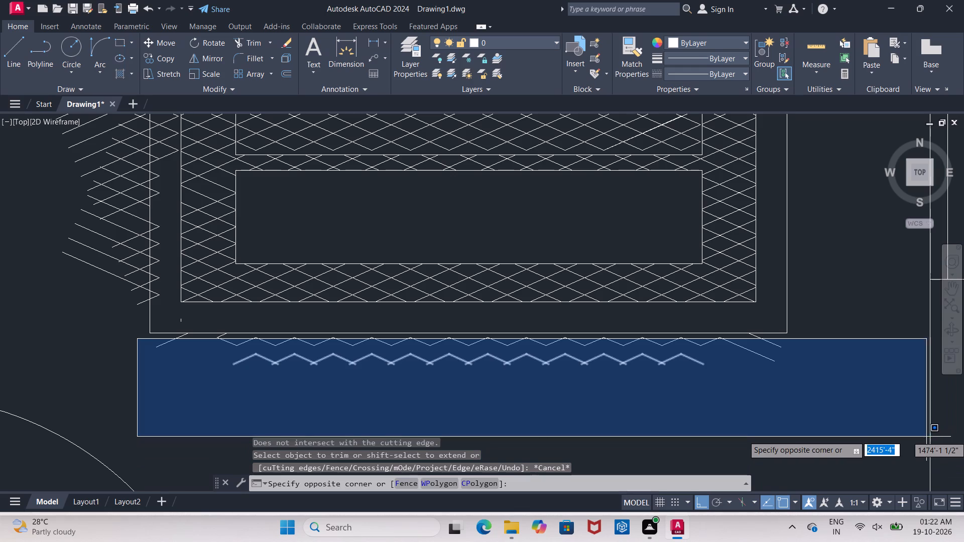
{"action": "left_click", "coordinate": [858, 421]}
{"action": "key", "text": "Delete"}
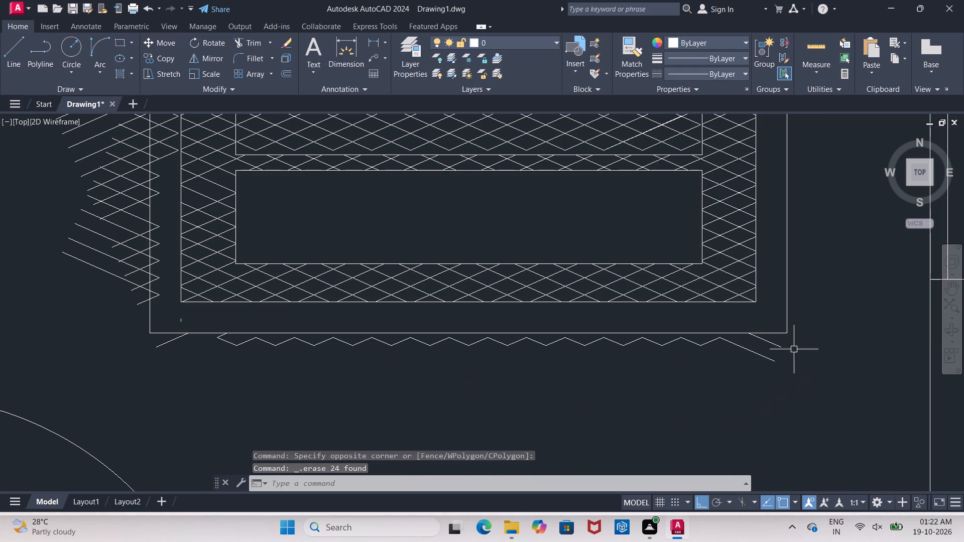
Erase the remaining zigzag row just below the furniture's bottom edge, including the long diagonal at its right end.
{"action": "scroll", "coordinate": [340, 311], "scroll_direction": "up", "scroll_amount": 1}
{"action": "left_click", "coordinate": [172, 351]}
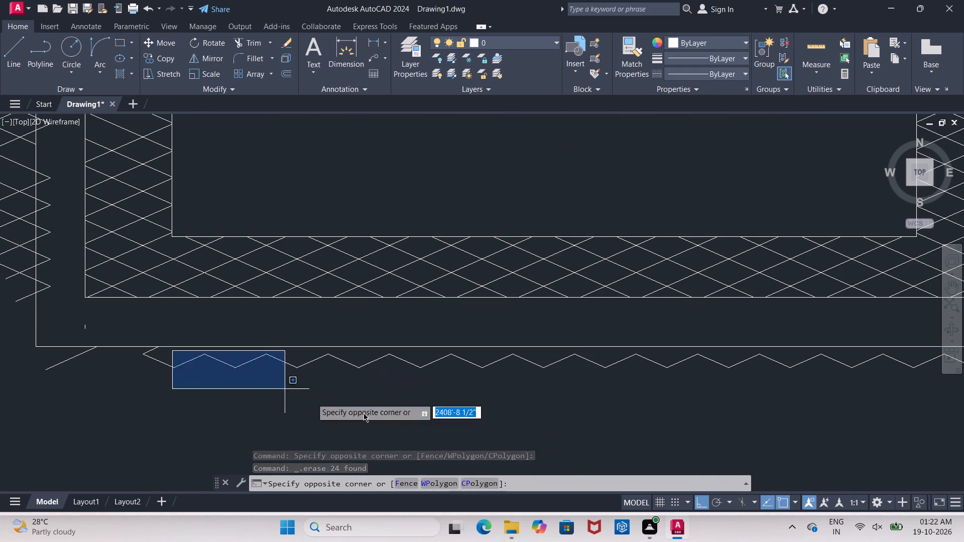
{"action": "middle_click_drag", "start_coordinate": [679, 476], "coordinate": [518, 400]}
{"action": "middle_click_drag", "start_coordinate": [596, 411], "coordinate": [367, 365]}
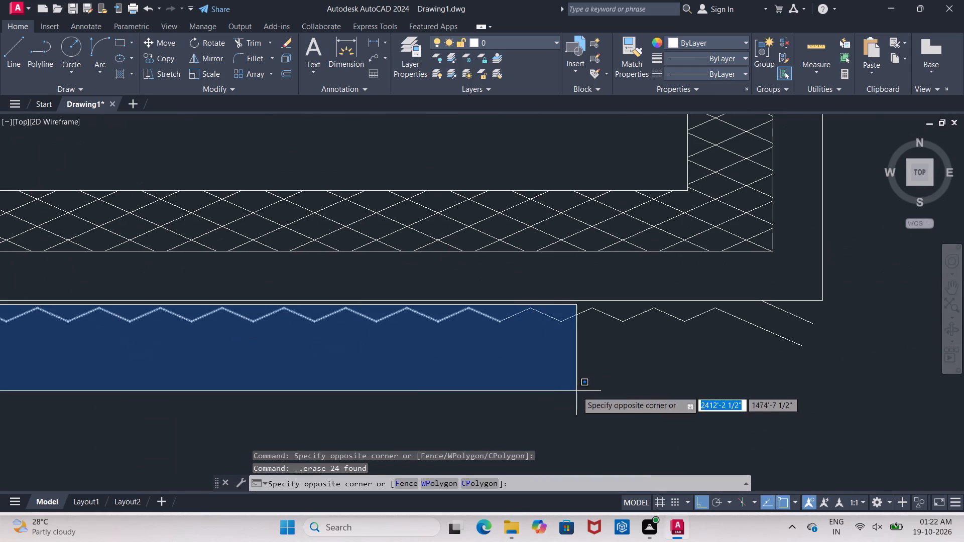
{"action": "left_click", "coordinate": [806, 415]}
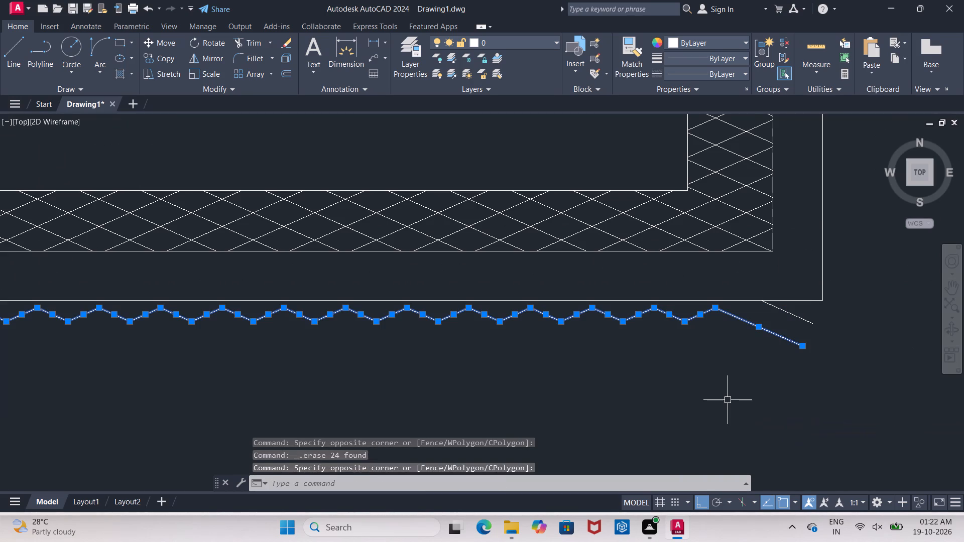
{"action": "key", "text": "Delete"}
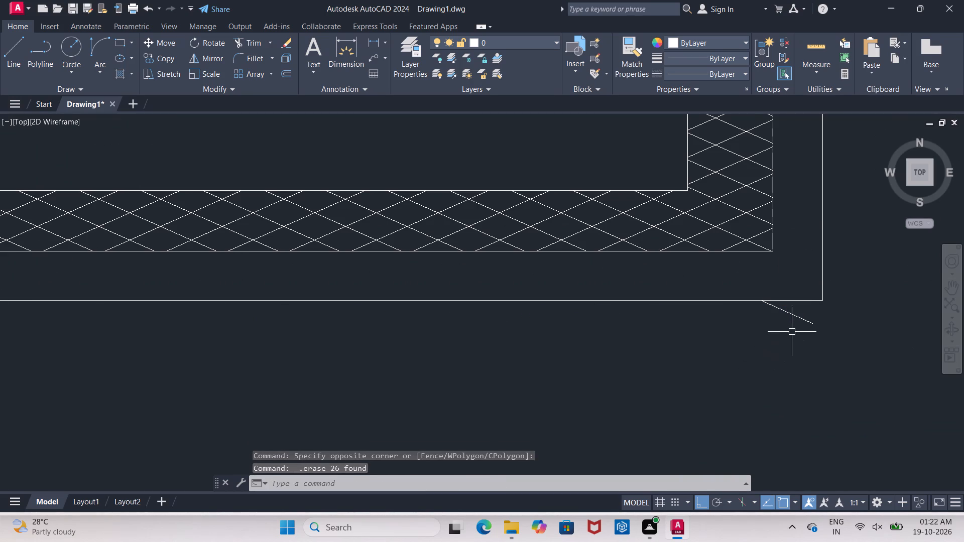
Erase the stray diagonals below both ends of the furniture's bottom edge and the short vertical fragment in the bottom-left corner.
{"action": "left_click", "coordinate": [797, 317]}
{"action": "scroll", "coordinate": [764, 371], "scroll_direction": "down", "scroll_amount": 3}
{"action": "scroll", "coordinate": [543, 376], "scroll_direction": "up", "scroll_amount": 1}
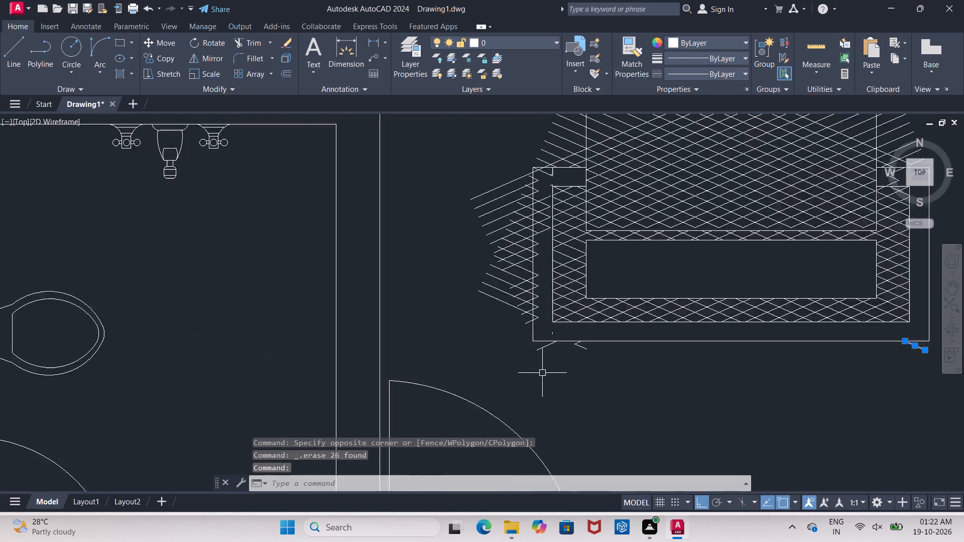
{"action": "scroll", "coordinate": [542, 372], "scroll_direction": "up", "scroll_amount": 2}
{"action": "left_click", "coordinate": [545, 329]}
{"action": "scroll", "coordinate": [650, 327], "scroll_direction": "up", "scroll_amount": 3}
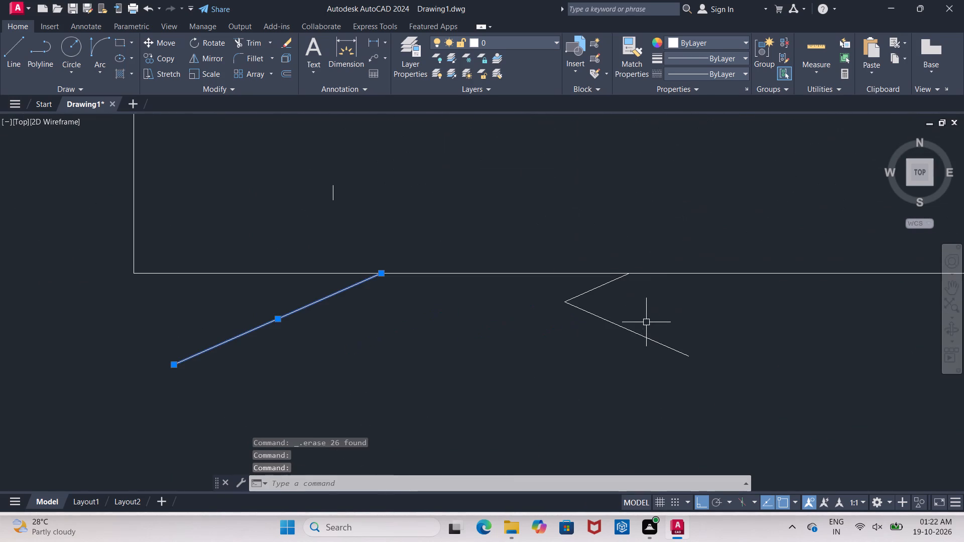
{"action": "left_click", "coordinate": [596, 291]}
{"action": "left_click", "coordinate": [606, 325]}
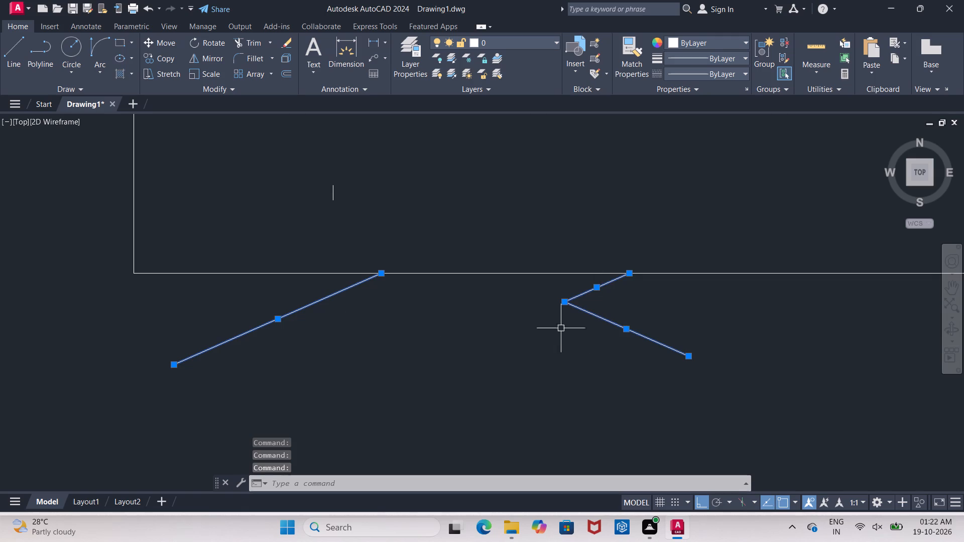
{"action": "left_click", "coordinate": [332, 198]}
{"action": "key", "text": "Delete"}
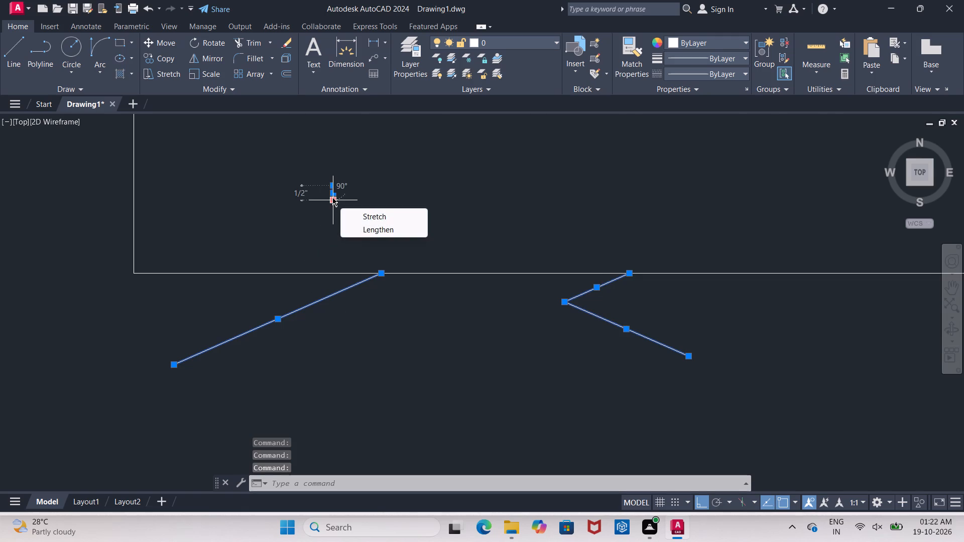
{"action": "scroll", "coordinate": [338, 199], "scroll_direction": "down", "scroll_amount": 3}
{"action": "key", "text": "Delete"}
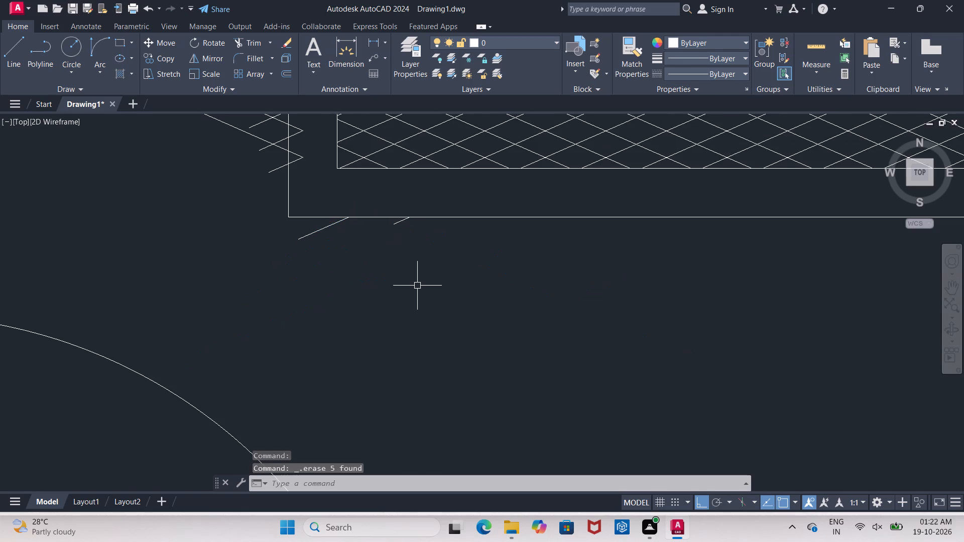
Erase the two remaining short diagonals below the furniture's bottom edge near its bottom-left corner.
{"action": "left_click", "coordinate": [302, 233]}
{"action": "left_click", "coordinate": [311, 244]}
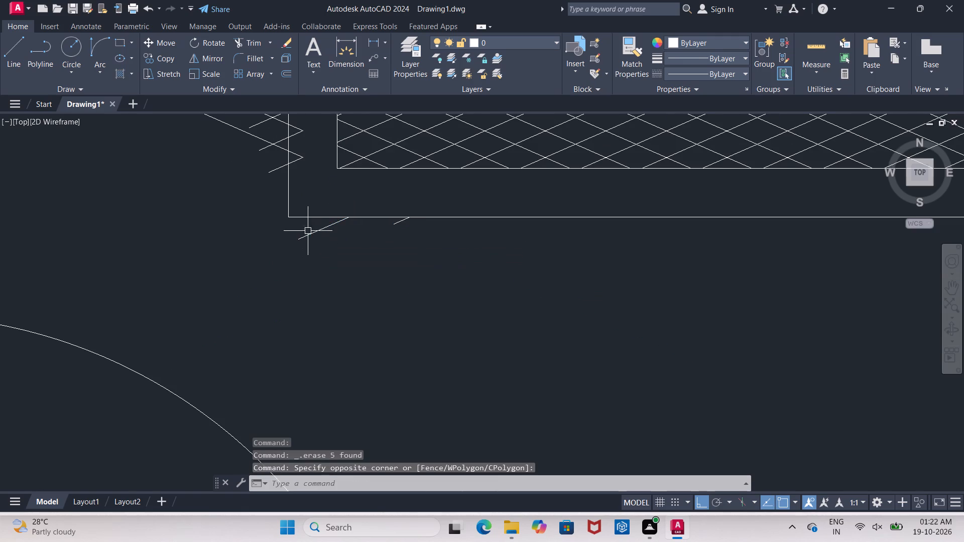
{"action": "left_click", "coordinate": [308, 227]}
{"action": "left_click", "coordinate": [314, 242]}
{"action": "left_click", "coordinate": [315, 232]}
{"action": "left_click", "coordinate": [402, 221]}
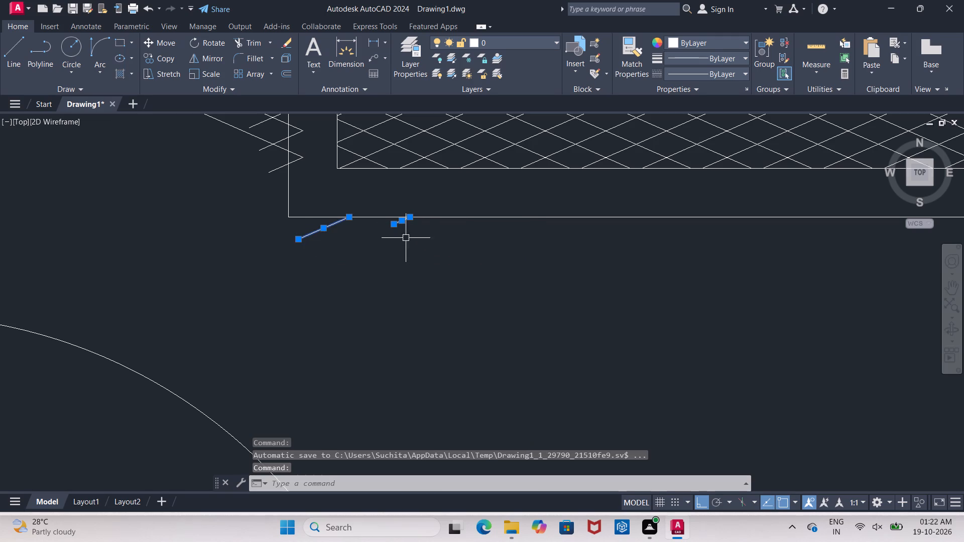
{"action": "key", "text": "Delete"}
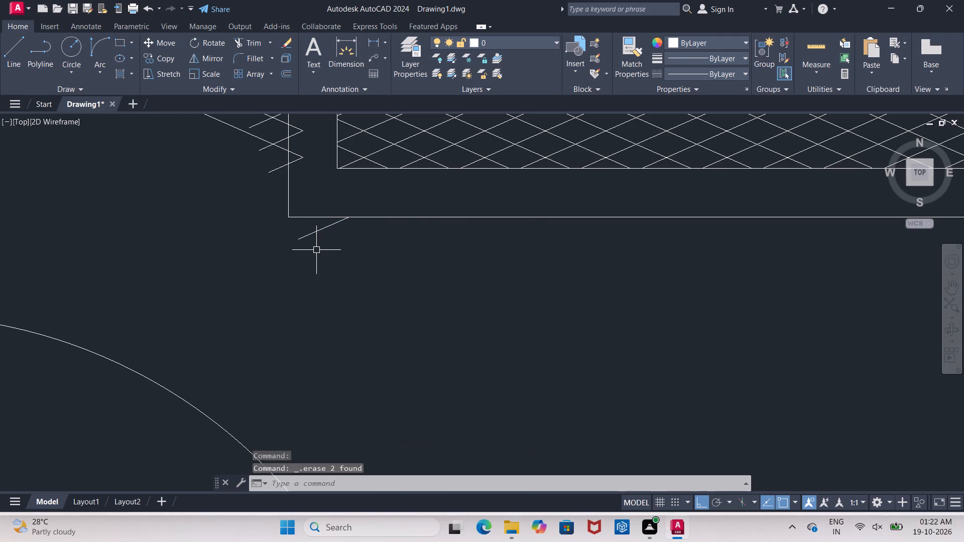
{"action": "left_click", "coordinate": [315, 236]}
{"action": "key", "text": "Delete"}
Trim the lattice diagonals sticking out past the furniture's outer left edge, along its full height in several passes.
{"action": "scroll", "coordinate": [315, 237], "scroll_direction": "down", "scroll_amount": 3}
{"action": "middle_click_drag", "start_coordinate": [319, 243], "coordinate": [345, 298]}
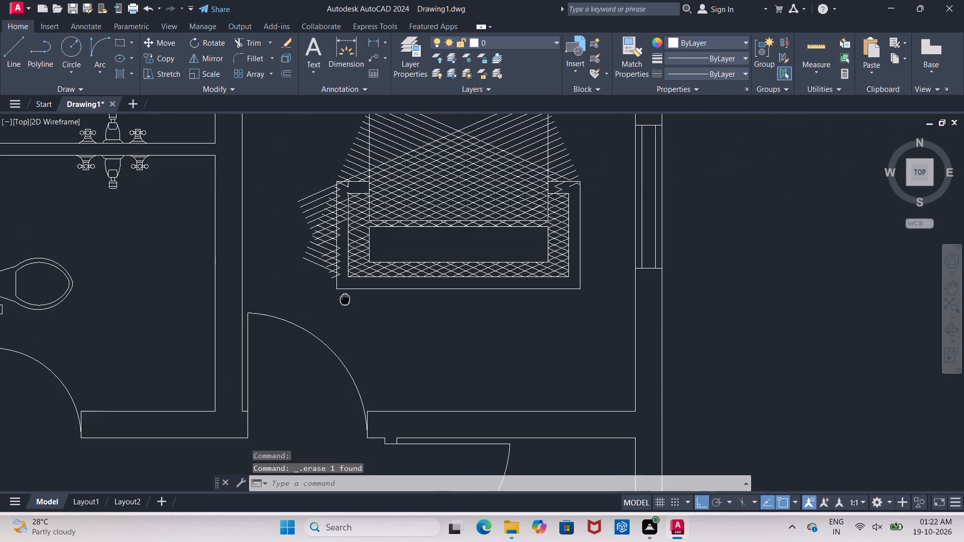
{"action": "scroll", "coordinate": [304, 199], "scroll_direction": "up", "scroll_amount": 2}
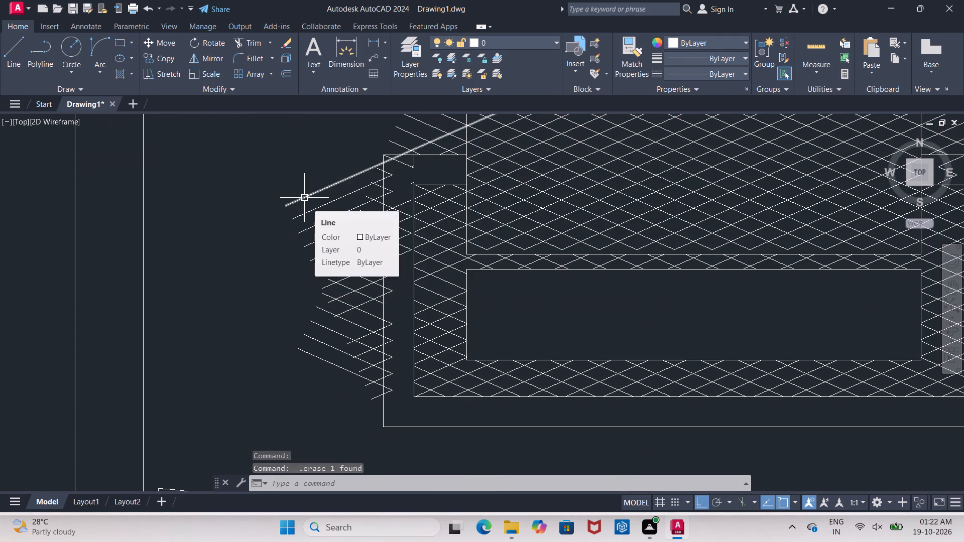
{"action": "type", "text": "TR"}
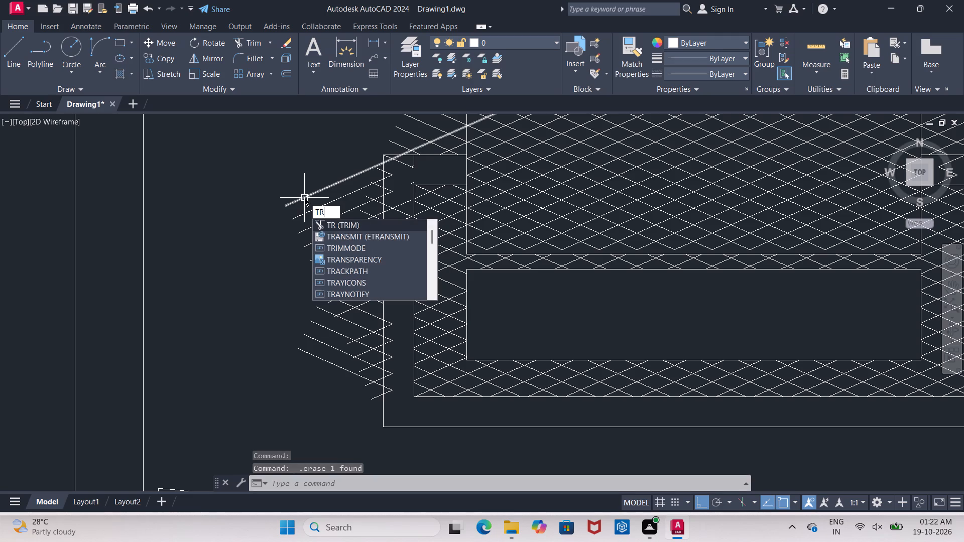
{"action": "key", "text": "space"}
{"action": "key", "text": "space"}
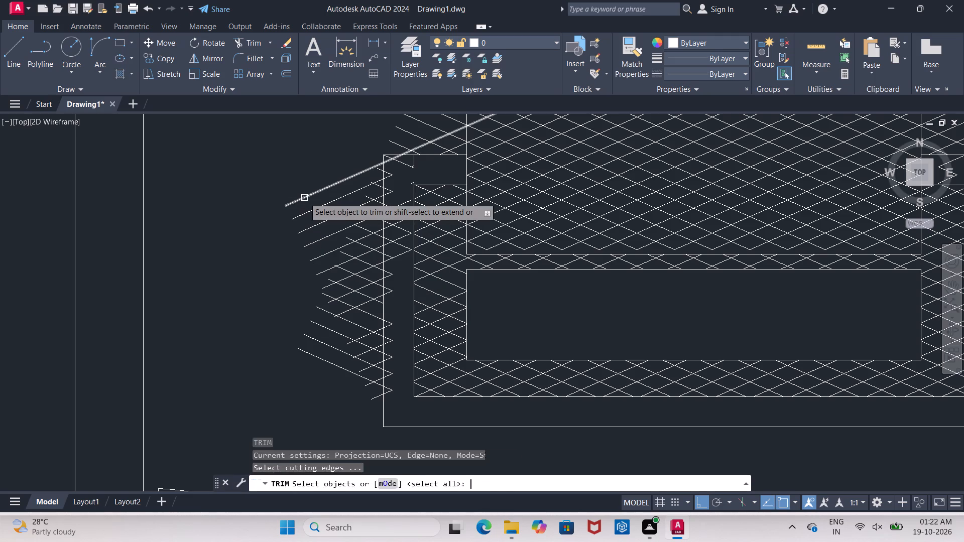
{"action": "left_click", "coordinate": [261, 161]}
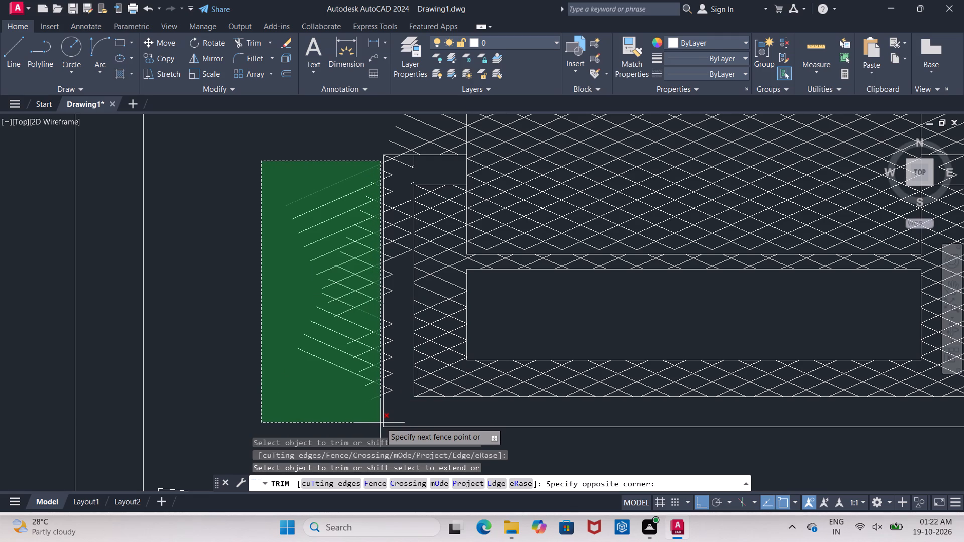
{"action": "left_click", "coordinate": [378, 423]}
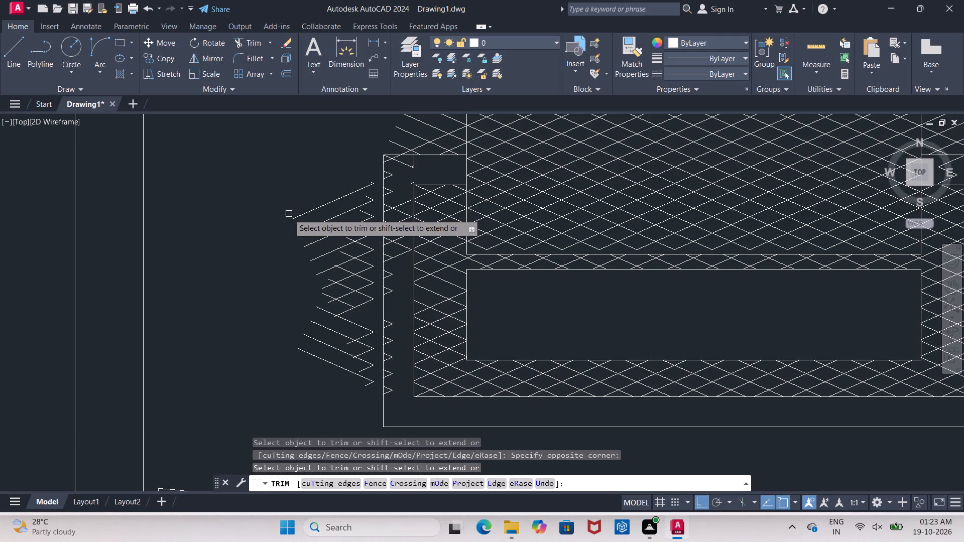
{"action": "left_click_drag", "start_coordinate": [280, 195], "coordinate": [285, 201]}
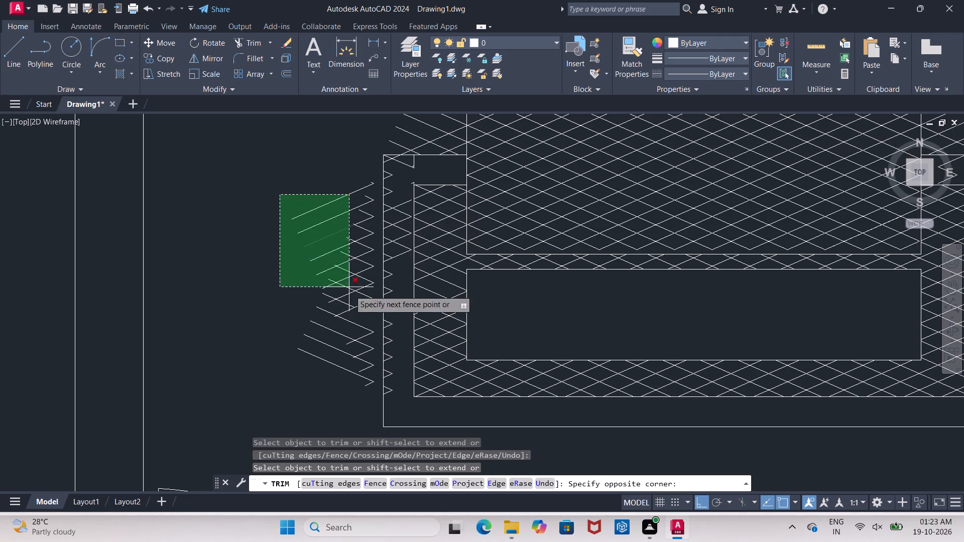
{"action": "left_click", "coordinate": [378, 390]}
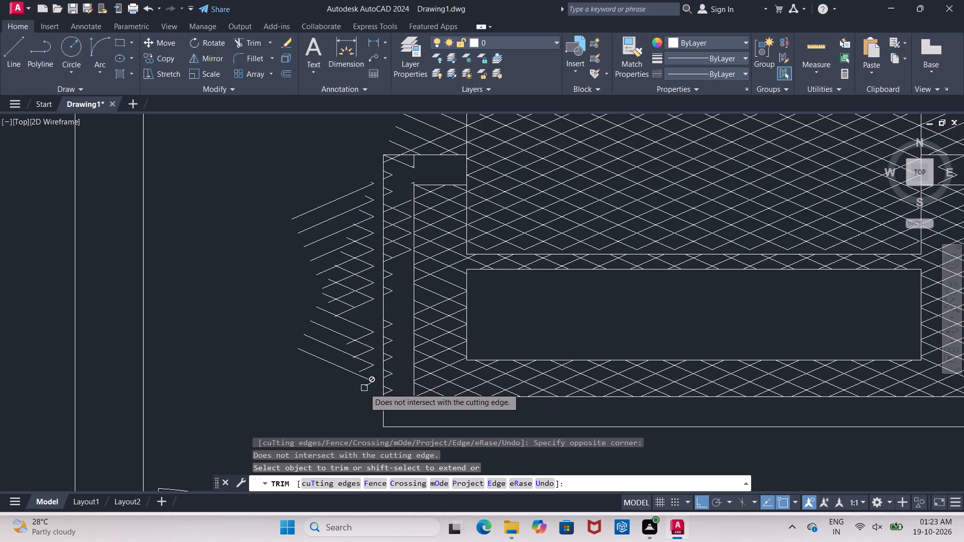
{"action": "left_click_drag", "start_coordinate": [279, 204], "coordinate": [287, 216]}
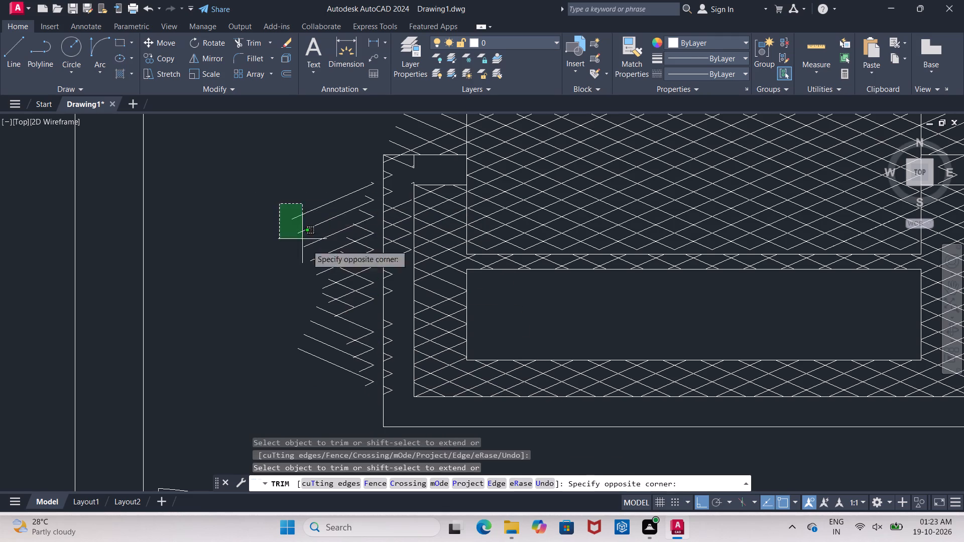
{"action": "left_click", "coordinate": [342, 325]}
{"action": "left_click_drag", "start_coordinate": [314, 232], "coordinate": [319, 261]}
{"action": "left_click", "coordinate": [348, 340]}
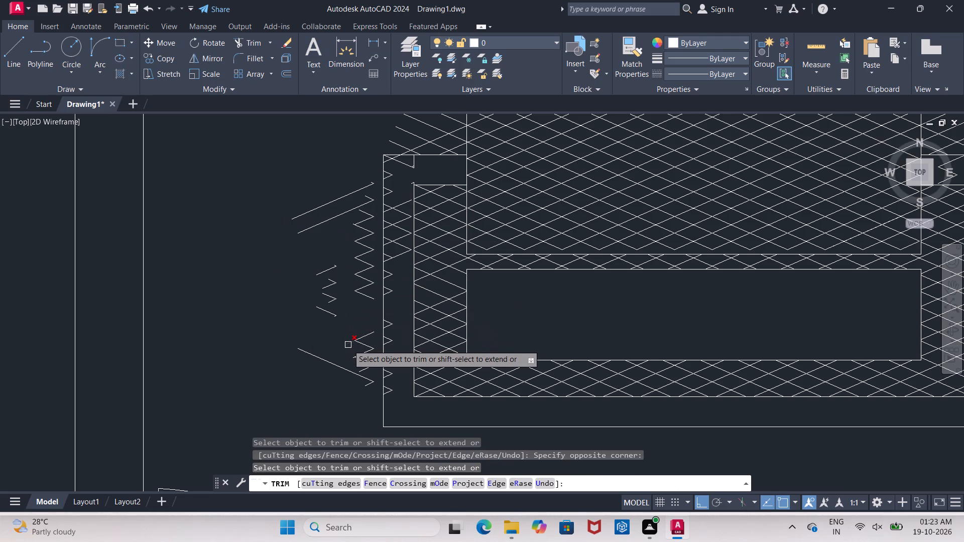
{"action": "left_click_drag", "start_coordinate": [282, 198], "coordinate": [293, 204]}
{"action": "left_click_drag", "start_coordinate": [365, 255], "coordinate": [367, 264]}
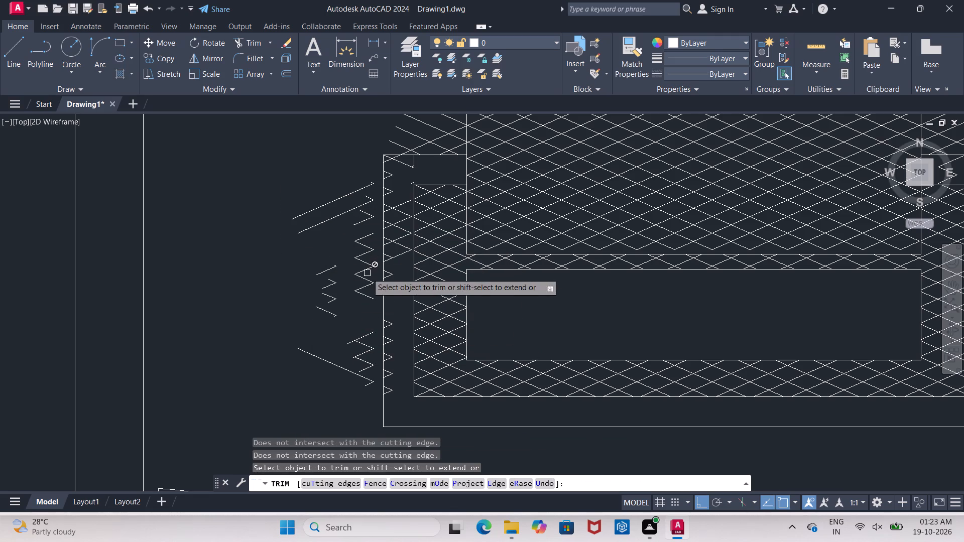
{"action": "left_click_drag", "start_coordinate": [367, 273], "coordinate": [367, 278]}
{"action": "left_click_drag", "start_coordinate": [363, 302], "coordinate": [363, 309]}
{"action": "key", "text": "Escape"}
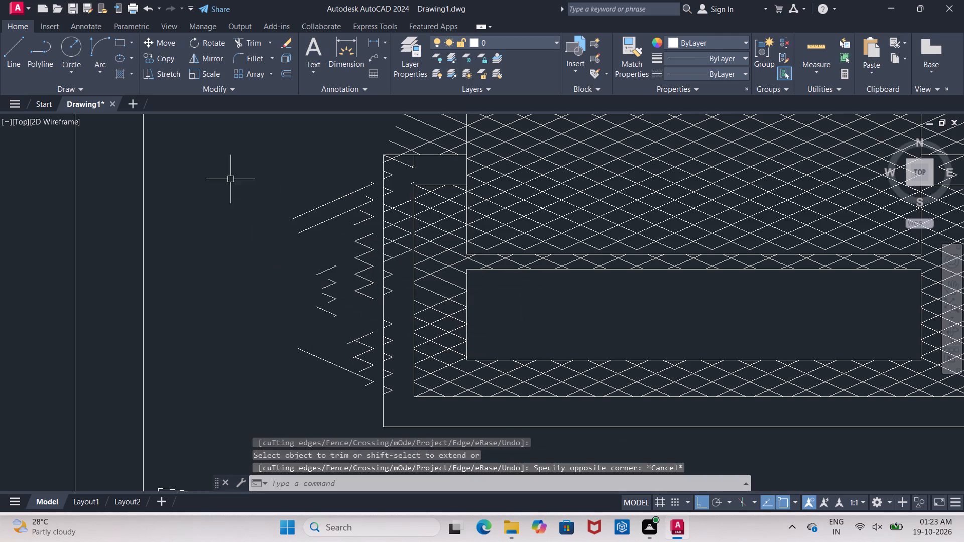
Erase all the detached lattice fragments outside the furniture's outer left edge.
{"action": "left_click_drag", "start_coordinate": [227, 142], "coordinate": [229, 147]}
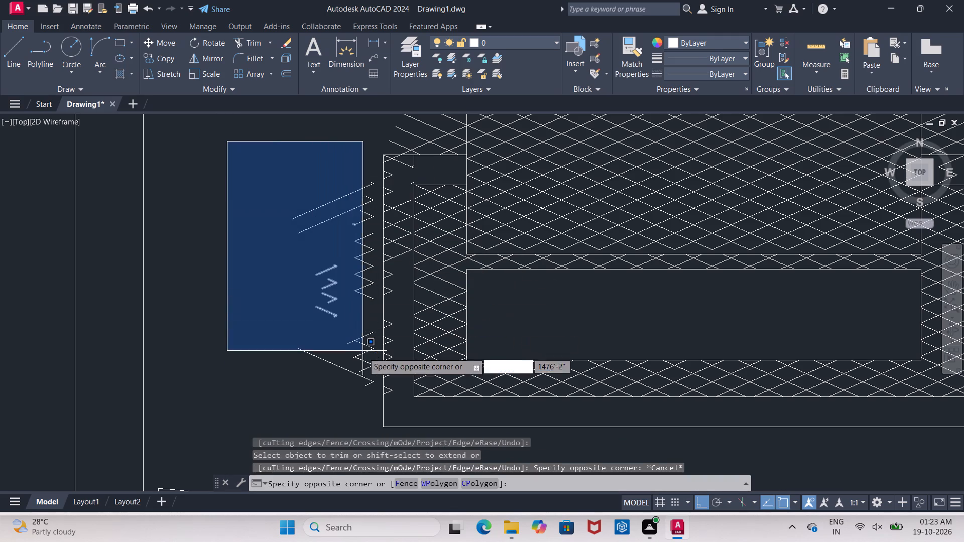
{"action": "left_click", "coordinate": [376, 418]}
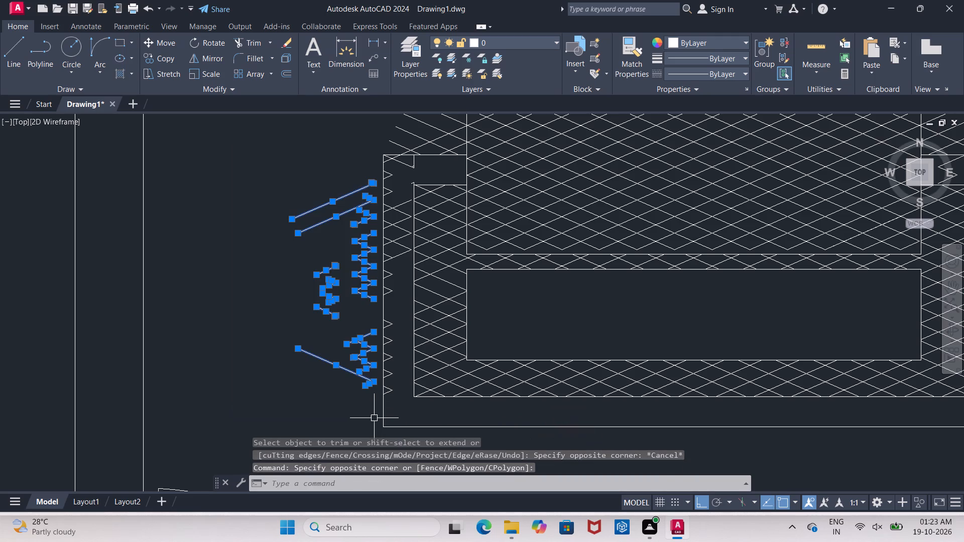
{"action": "key", "text": "Delete"}
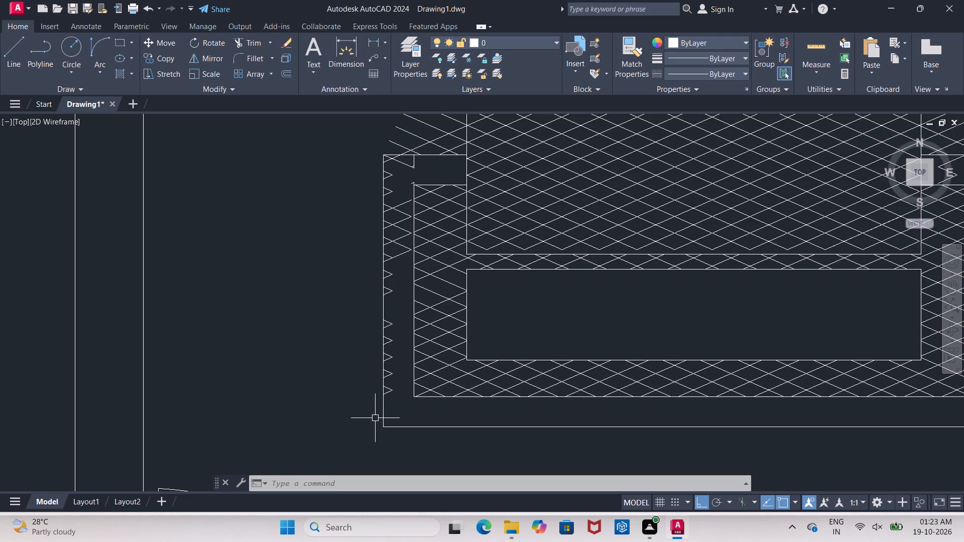
Trim the ends of the two crossing diagonals in the outer band's top-left corner, between their crossing and the outer edges.
{"action": "middle_click_drag", "start_coordinate": [400, 153], "coordinate": [395, 230]}
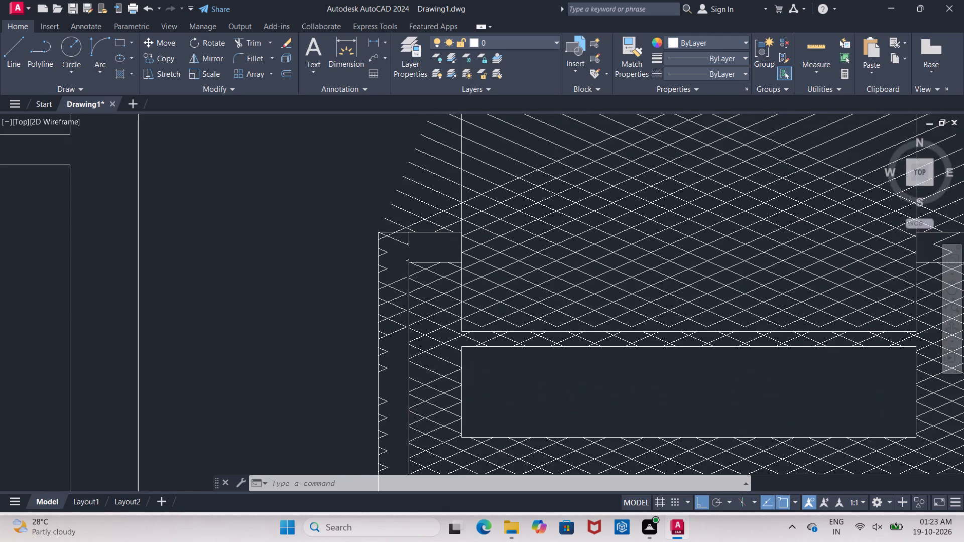
{"action": "scroll", "coordinate": [392, 245], "scroll_direction": "up", "scroll_amount": 2}
{"action": "type", "text": "TR"}
{"action": "key", "text": "space"}
{"action": "key", "text": "space"}
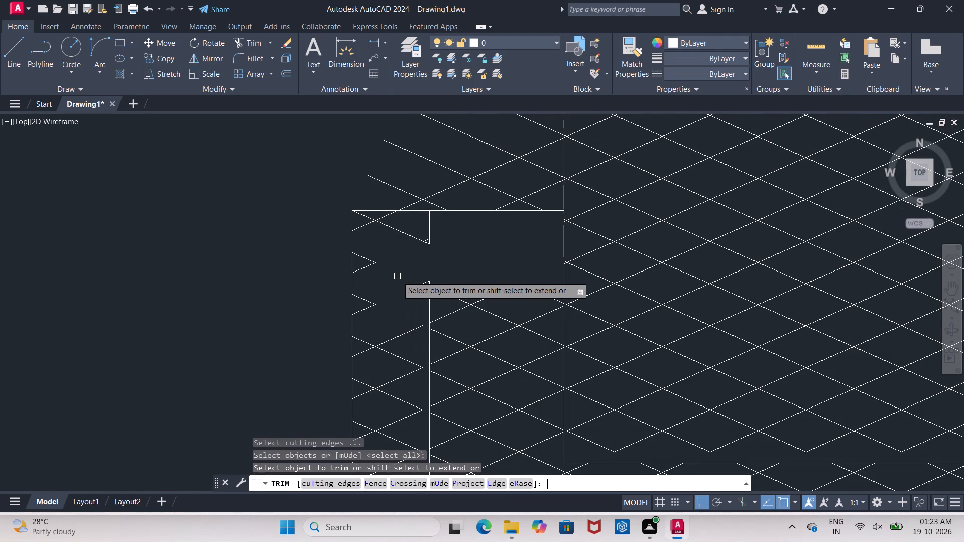
{"action": "scroll", "coordinate": [361, 224], "scroll_direction": "up", "scroll_amount": 3}
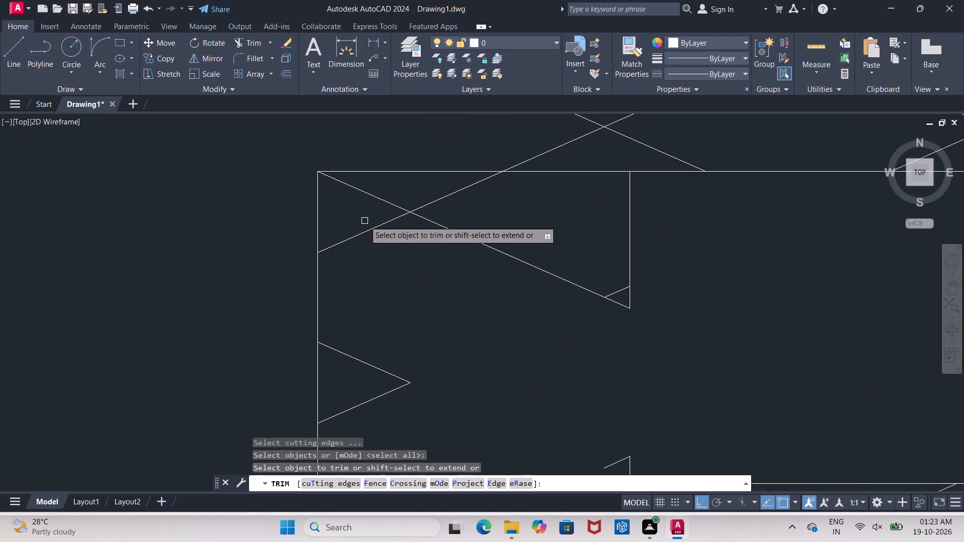
{"action": "left_click", "coordinate": [374, 197]}
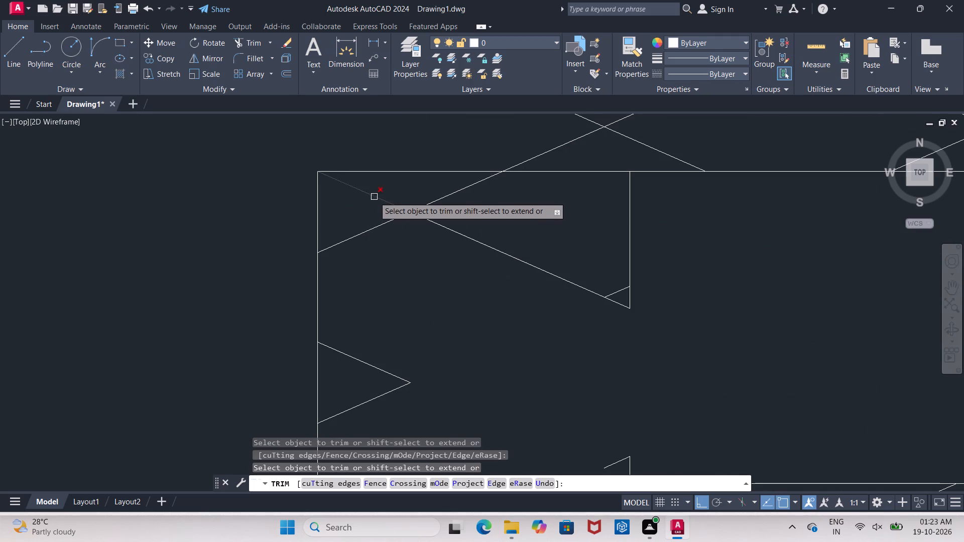
{"action": "left_click", "coordinate": [374, 196]}
{"action": "left_click", "coordinate": [372, 232]}
Trim the lattice diagonals inside the furniture's left outer band, along its full height, including the leftover piece near the top.
{"action": "scroll", "coordinate": [375, 244], "scroll_direction": "down", "scroll_amount": 3}
{"action": "middle_click_drag", "start_coordinate": [377, 250], "coordinate": [378, 191]}
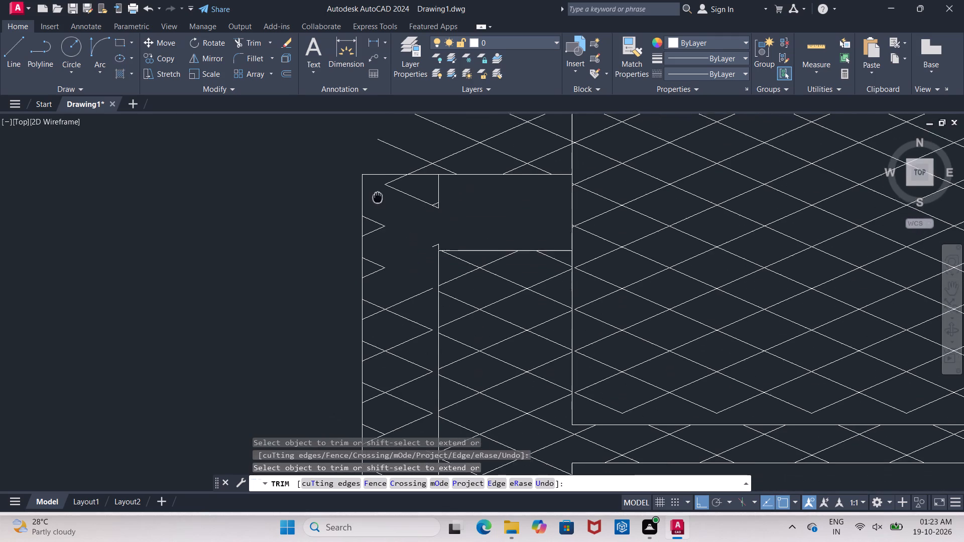
{"action": "middle_click_drag", "start_coordinate": [378, 191], "coordinate": [378, 185]}
{"action": "left_click", "coordinate": [378, 196]}
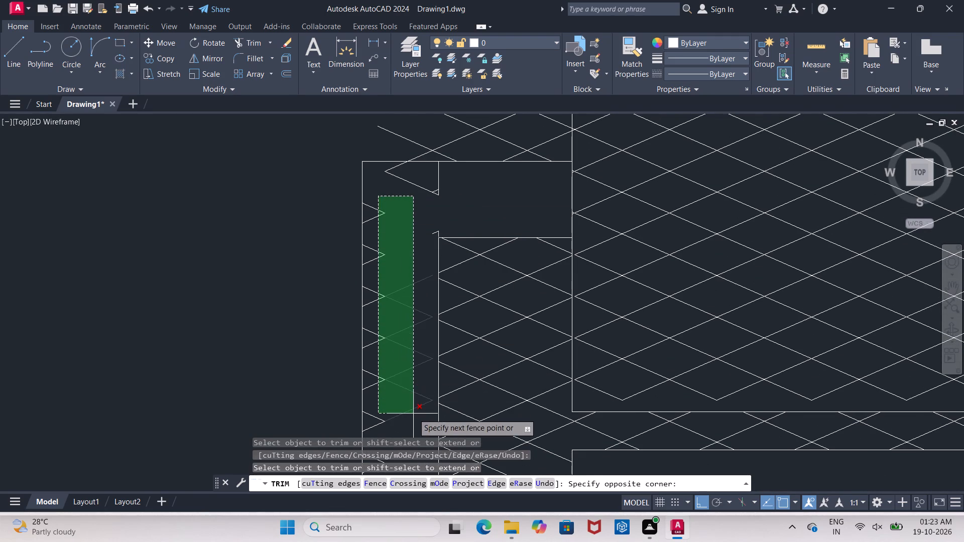
{"action": "middle_click_drag", "start_coordinate": [413, 414], "coordinate": [421, 213]}
{"action": "middle_click_drag", "start_coordinate": [430, 352], "coordinate": [433, 196]}
{"action": "scroll", "coordinate": [433, 195], "scroll_direction": "down", "scroll_amount": 2}
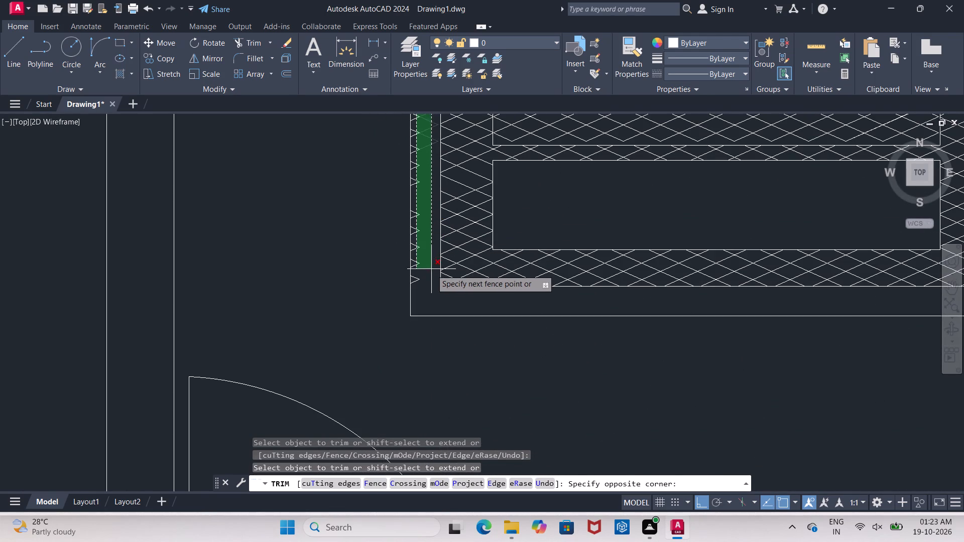
{"action": "left_click", "coordinate": [433, 273]}
{"action": "scroll", "coordinate": [433, 273], "scroll_direction": "down", "scroll_amount": 2}
{"action": "scroll", "coordinate": [414, 175], "scroll_direction": "up", "scroll_amount": 1}
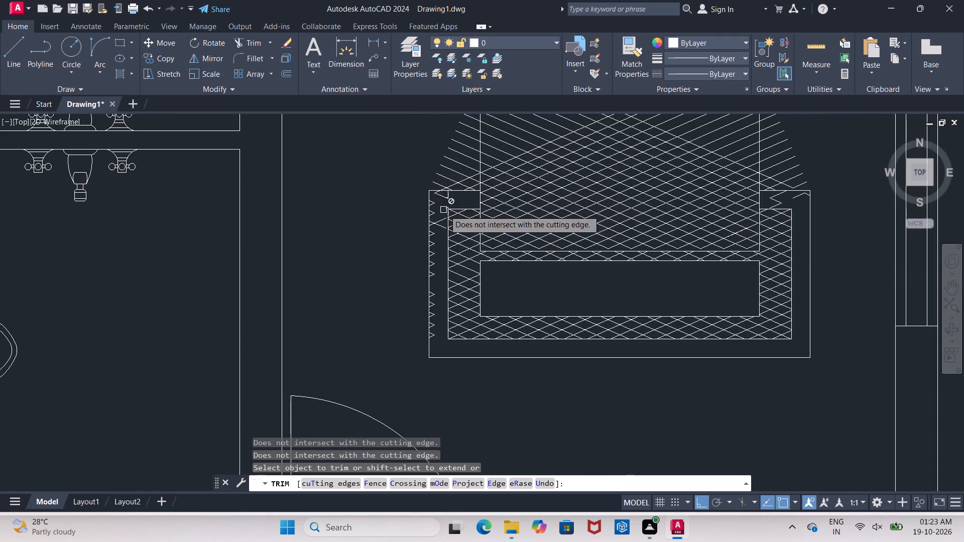
{"action": "scroll", "coordinate": [447, 214], "scroll_direction": "up", "scroll_amount": 2}
{"action": "left_click_drag", "start_coordinate": [421, 230], "coordinate": [421, 235]}
{"action": "left_click", "coordinate": [423, 241]}
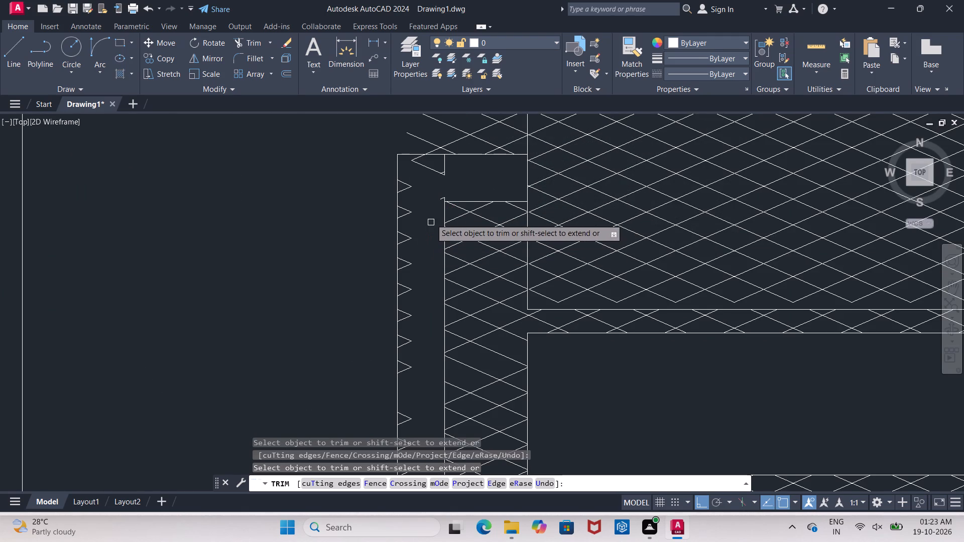
{"action": "scroll", "coordinate": [431, 202], "scroll_direction": "up", "scroll_amount": 3}
{"action": "key", "text": "Escape"}
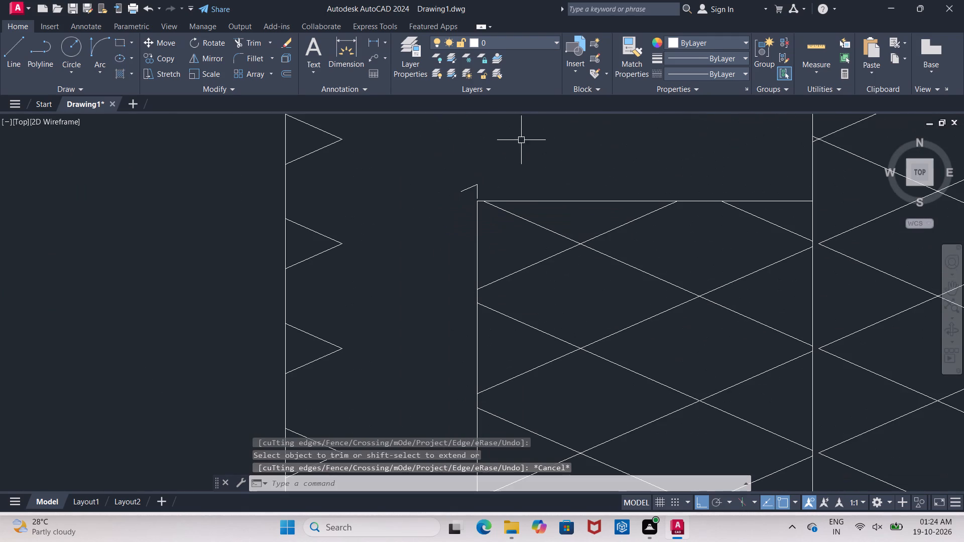
Erase the short diagonal and vertical stub protruding above the inner frame's top-left corner.
{"action": "left_click", "coordinate": [470, 185]}
{"action": "left_click", "coordinate": [477, 190]}
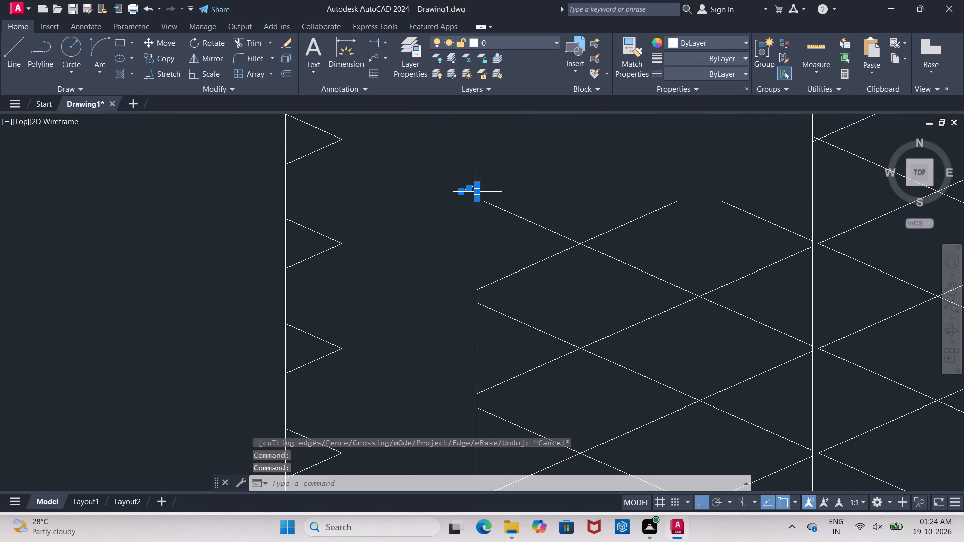
{"action": "key", "text": "Delete"}
{"action": "scroll", "coordinate": [477, 189], "scroll_direction": "down", "scroll_amount": 4}
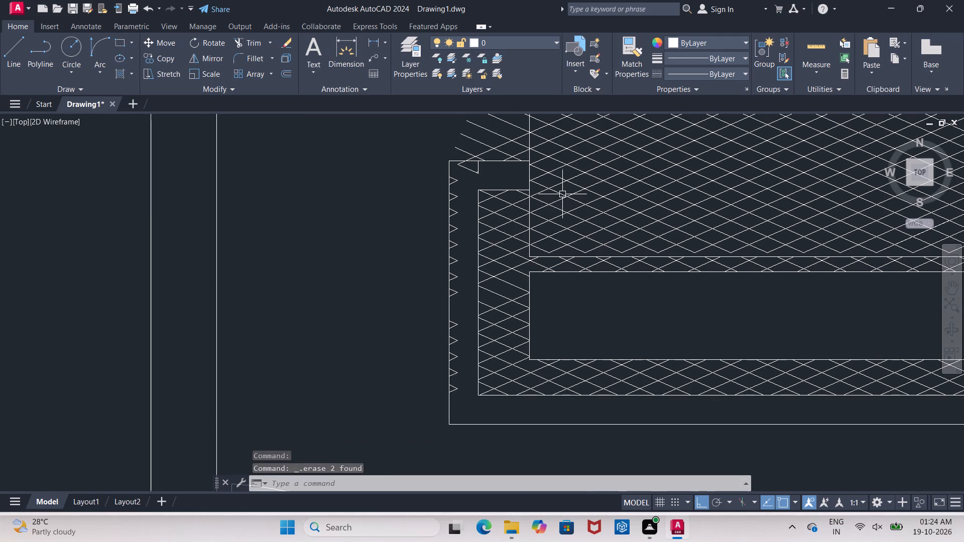
Erase the small triangular lattice remnants along the upper half of the furniture's outer left edge, inside the band.
{"action": "middle_click_drag", "start_coordinate": [562, 191], "coordinate": [497, 245]}
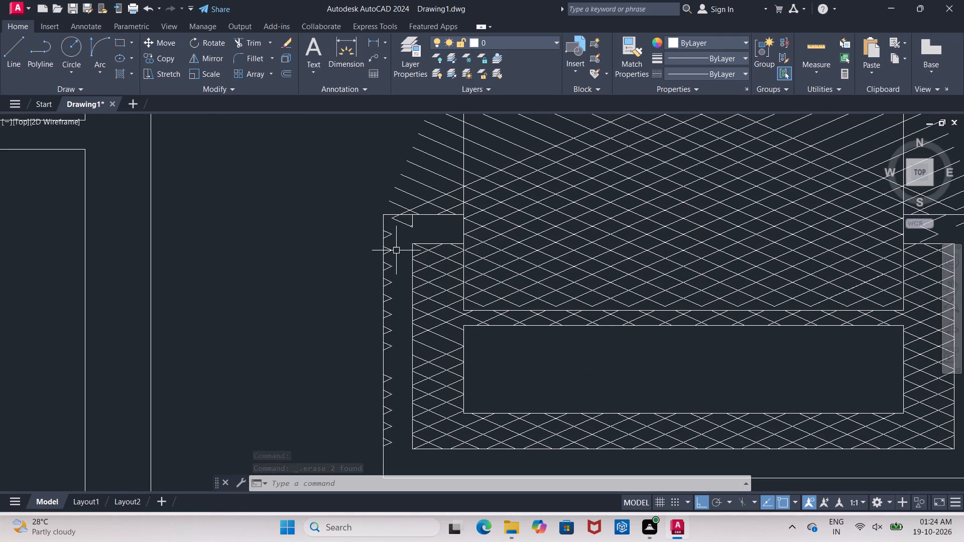
{"action": "scroll", "coordinate": [390, 242], "scroll_direction": "up", "scroll_amount": 2}
{"action": "left_click", "coordinate": [381, 216]}
{"action": "left_click", "coordinate": [384, 227]}
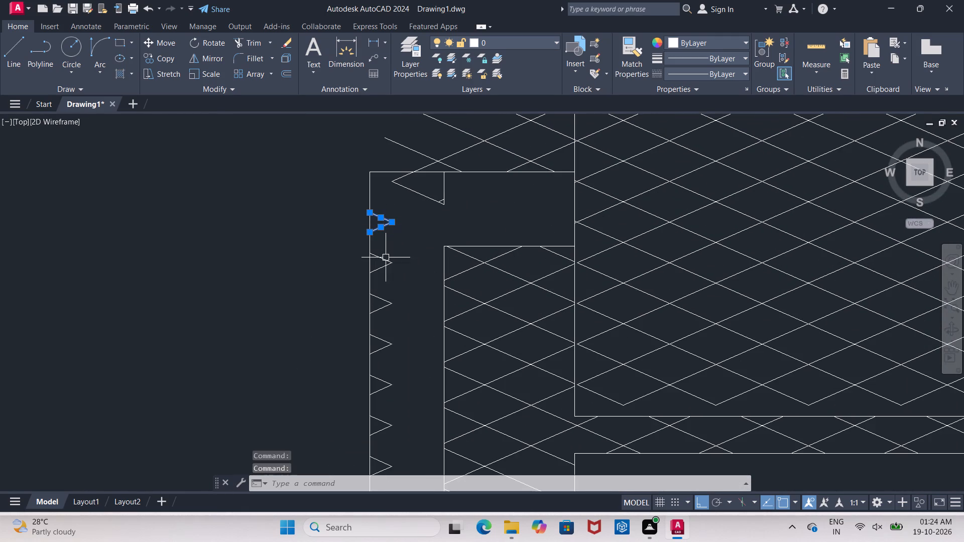
{"action": "left_click", "coordinate": [386, 259]}
{"action": "left_click", "coordinate": [384, 268]}
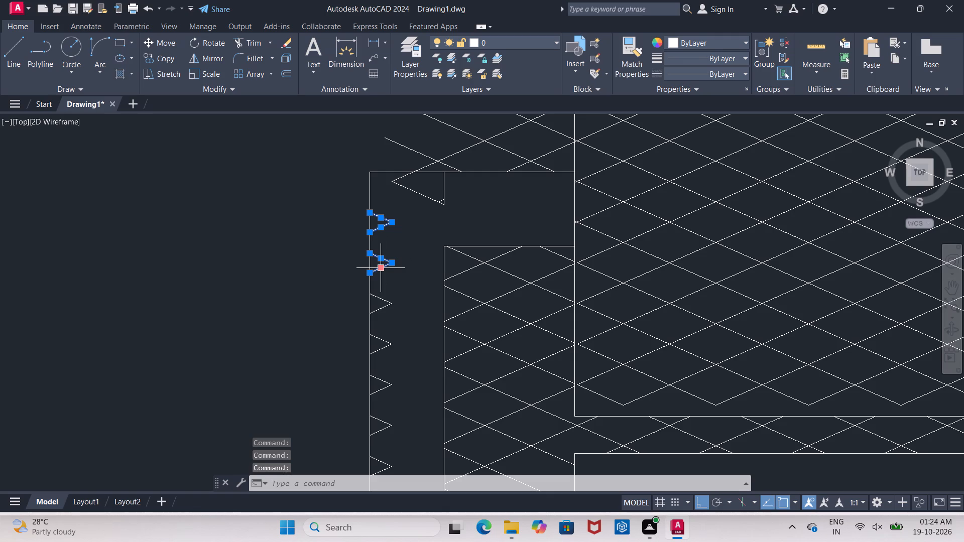
{"action": "key", "text": "Delete"}
{"action": "middle_click_drag", "start_coordinate": [390, 280], "coordinate": [412, 152]}
{"action": "left_click", "coordinate": [405, 172]}
{"action": "key", "text": "Delete"}
{"action": "left_click", "coordinate": [404, 179]}
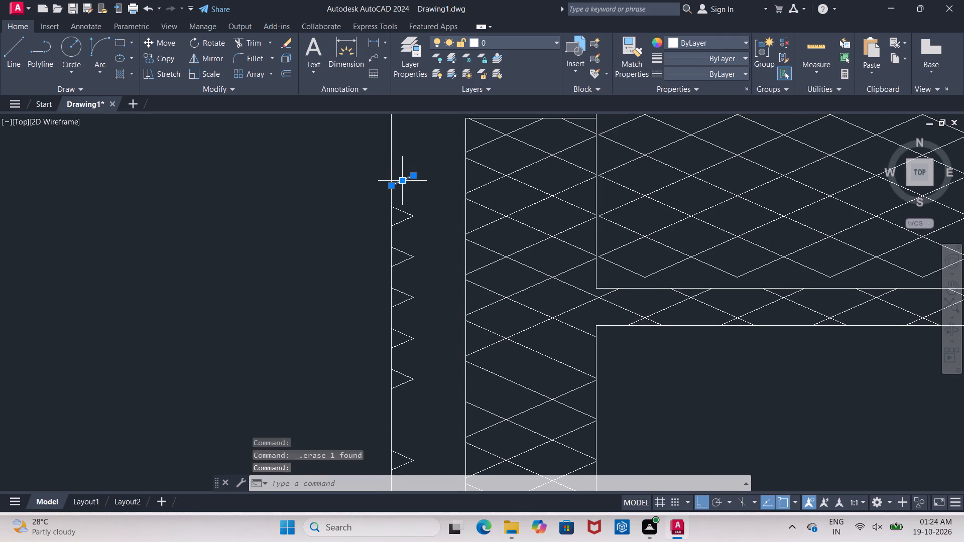
{"action": "key", "text": "Delete"}
{"action": "left_click", "coordinate": [400, 210]}
{"action": "key", "text": "Delete"}
{"action": "left_click", "coordinate": [400, 220]}
{"action": "key", "text": "Delete"}
{"action": "left_click", "coordinate": [399, 248]}
{"action": "left_click", "coordinate": [402, 263]}
{"action": "key", "text": "Delete"}
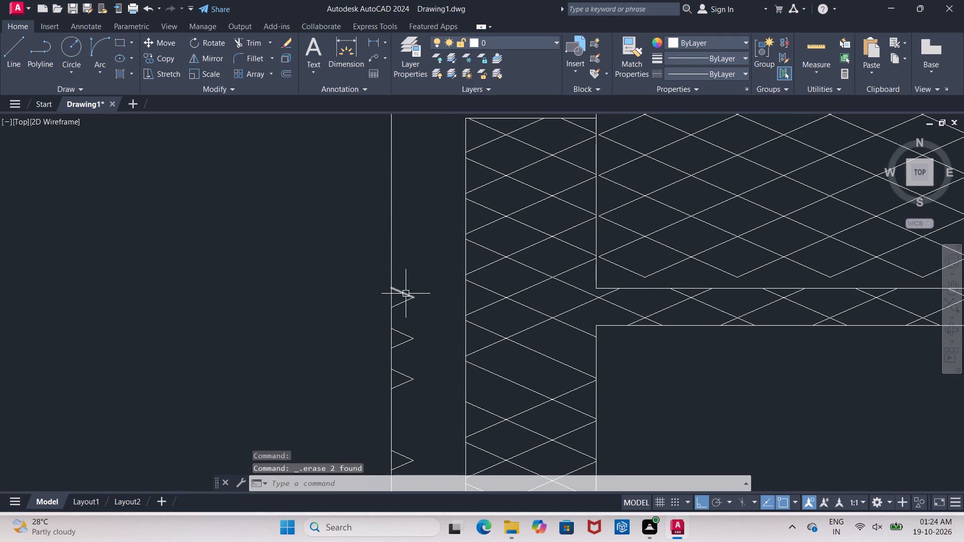
{"action": "left_click", "coordinate": [406, 294]}
{"action": "left_click", "coordinate": [406, 303]}
{"action": "key", "text": "Delete"}
Erase the remaining small triangular lattice remnants along the lower half of the outer left edge, down to the bottom corner.
{"action": "middle_click_drag", "start_coordinate": [406, 308], "coordinate": [401, 102]}
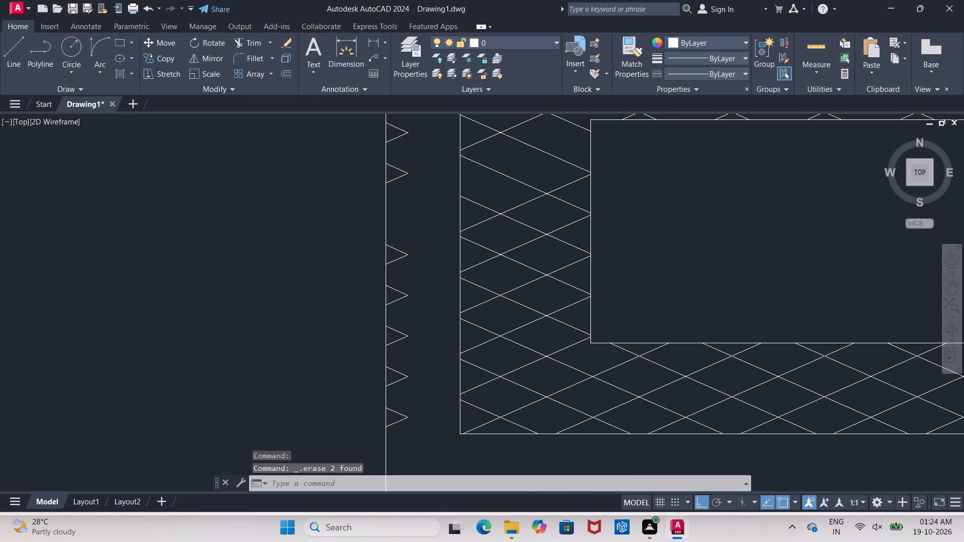
{"action": "left_click", "coordinate": [399, 129]}
{"action": "left_click", "coordinate": [397, 140]}
{"action": "key", "text": "Delete"}
{"action": "left_click", "coordinate": [396, 172]}
{"action": "left_click", "coordinate": [397, 184]}
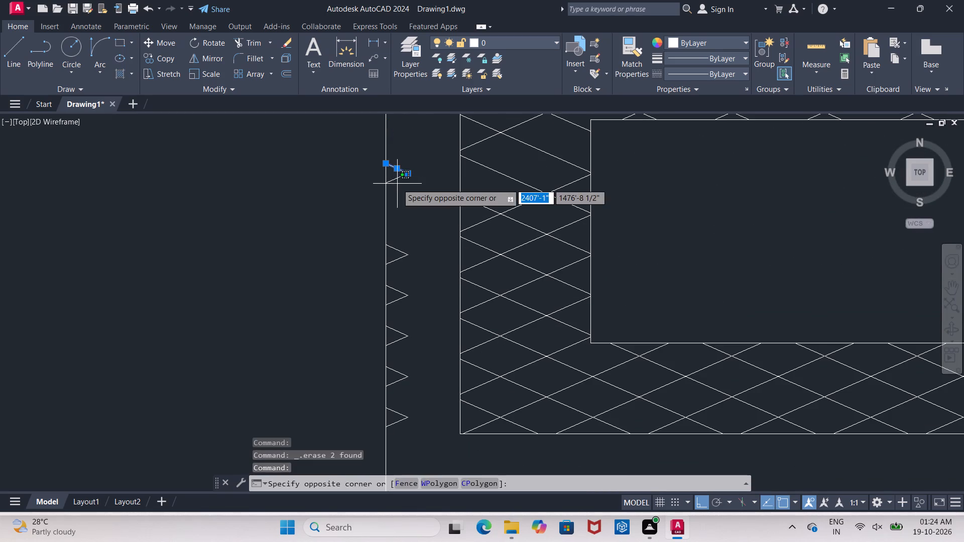
{"action": "double_click", "coordinate": [396, 182]}
{"action": "key", "text": "Delete"}
{"action": "left_click", "coordinate": [399, 251]}
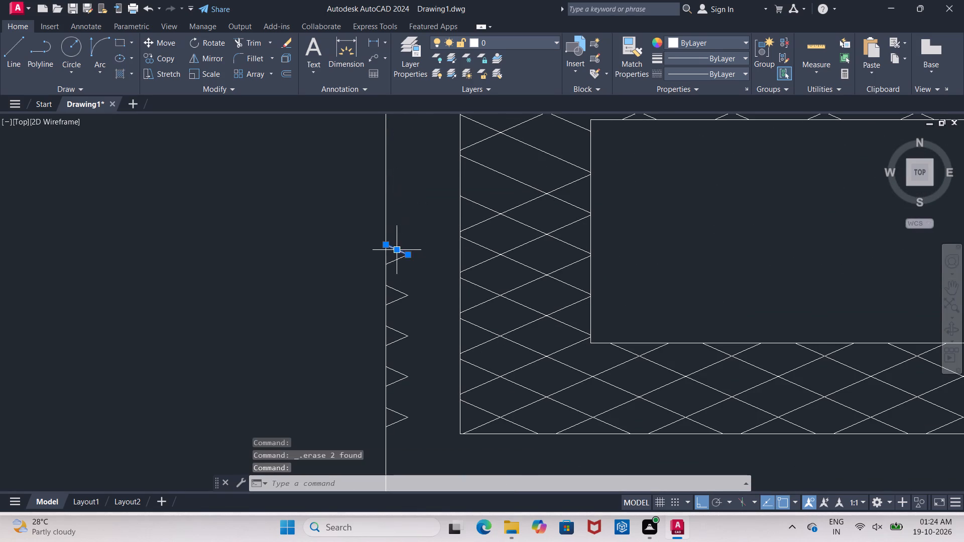
{"action": "left_click", "coordinate": [399, 260]}
{"action": "key", "text": "Delete"}
{"action": "middle_click_drag", "start_coordinate": [403, 279], "coordinate": [409, 165]}
{"action": "left_click", "coordinate": [403, 174]}
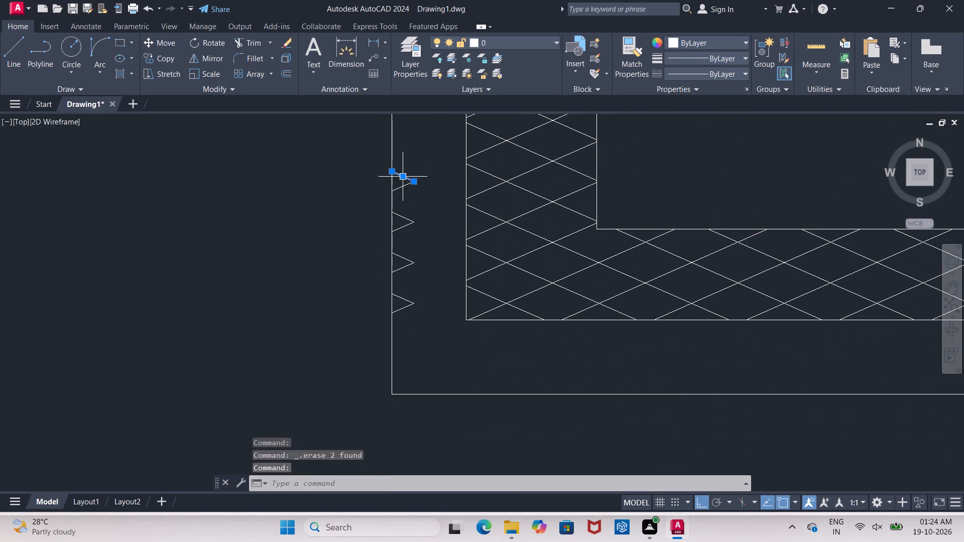
{"action": "key", "text": "Delete"}
{"action": "left_click", "coordinate": [403, 188]}
{"action": "key", "text": "Delete"}
{"action": "left_click", "coordinate": [403, 213]}
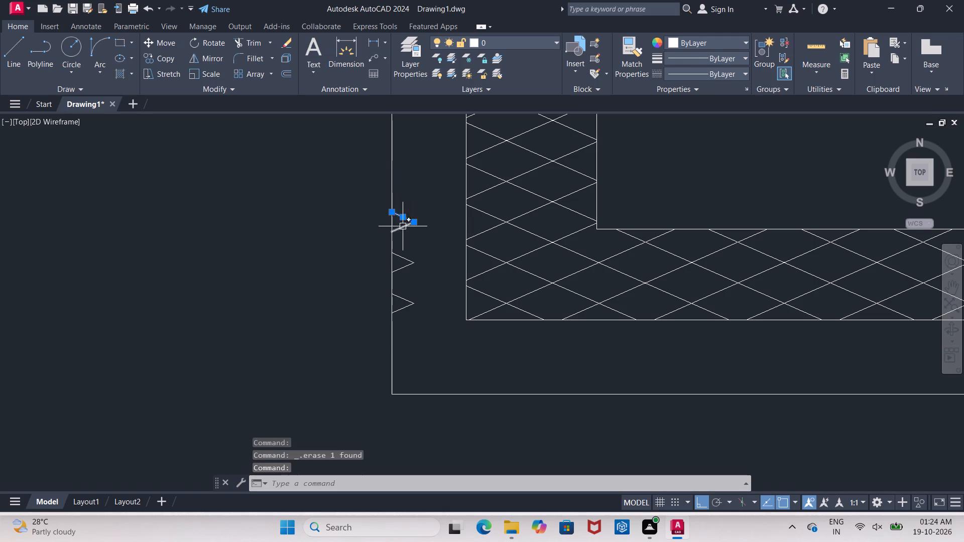
{"action": "key", "text": "Delete"}
{"action": "left_click", "coordinate": [403, 227]}
{"action": "key", "text": "Delete"}
{"action": "left_click", "coordinate": [403, 257]}
{"action": "key", "text": "Delete"}
{"action": "left_click", "coordinate": [403, 267]}
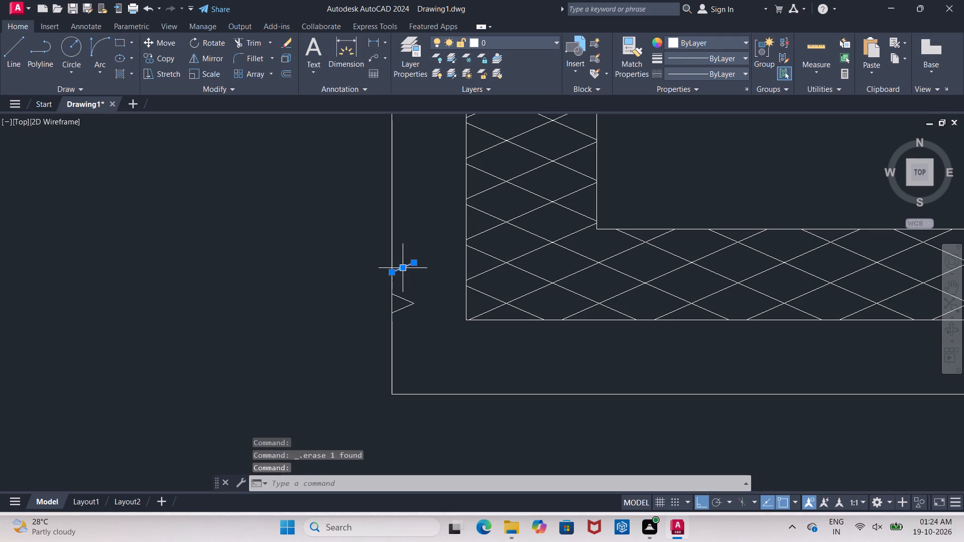
{"action": "key", "text": "Delete"}
{"action": "left_click", "coordinate": [401, 295]}
{"action": "key", "text": "Delete"}
{"action": "left_click", "coordinate": [405, 310]}
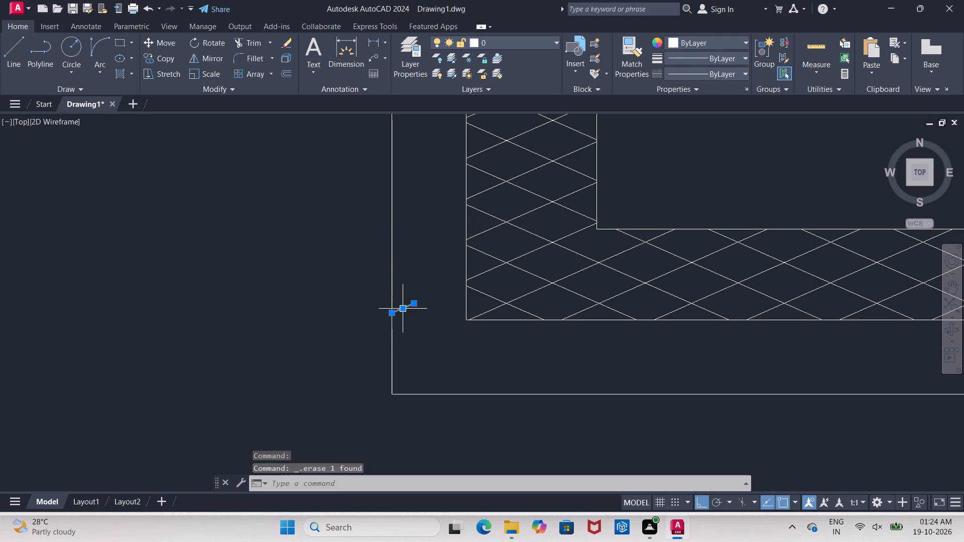
{"action": "key", "text": "Delete"}
Erase the leftover diagonals and short vertical line in the outer band's top-left corner, including the diagonal extending above the band.
{"action": "scroll", "coordinate": [405, 305], "scroll_direction": "down", "scroll_amount": 4}
{"action": "scroll", "coordinate": [411, 227], "scroll_direction": "up", "scroll_amount": 1}
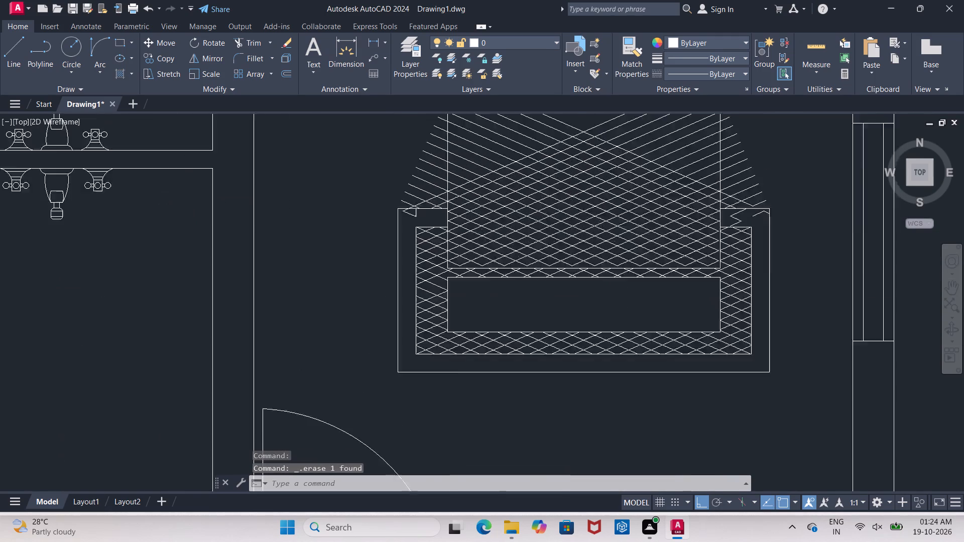
{"action": "scroll", "coordinate": [411, 227], "scroll_direction": "up", "scroll_amount": 5}
{"action": "middle_click_drag", "start_coordinate": [407, 166], "coordinate": [416, 277]}
{"action": "left_click", "coordinate": [392, 236]}
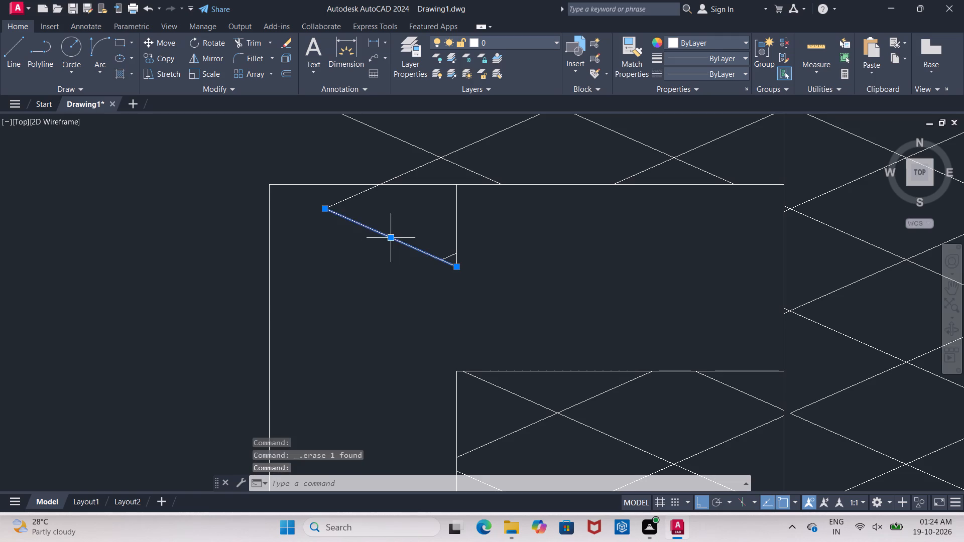
{"action": "left_click", "coordinate": [353, 195]}
{"action": "left_click", "coordinate": [454, 225]}
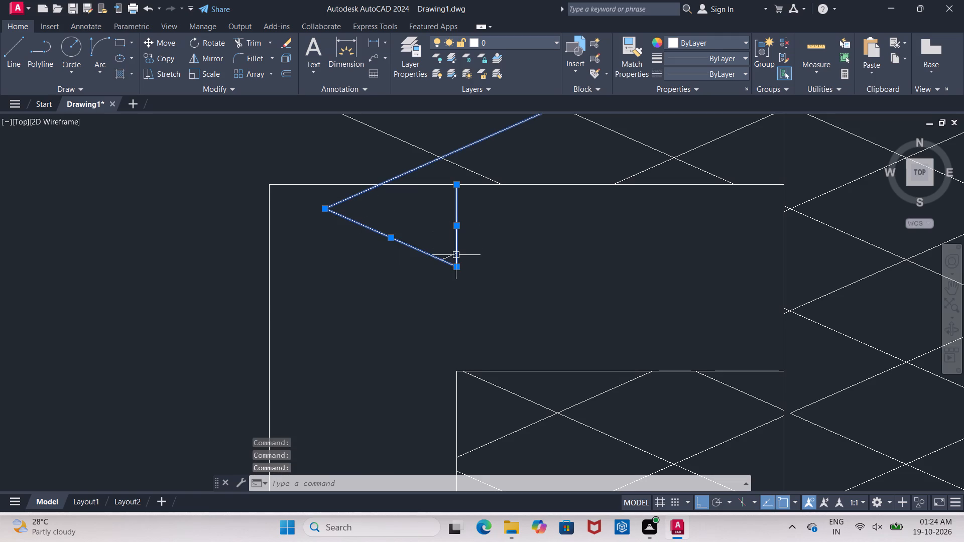
{"action": "left_click", "coordinate": [455, 256]}
{"action": "key", "text": "Delete"}
{"action": "key", "text": "Insert"}
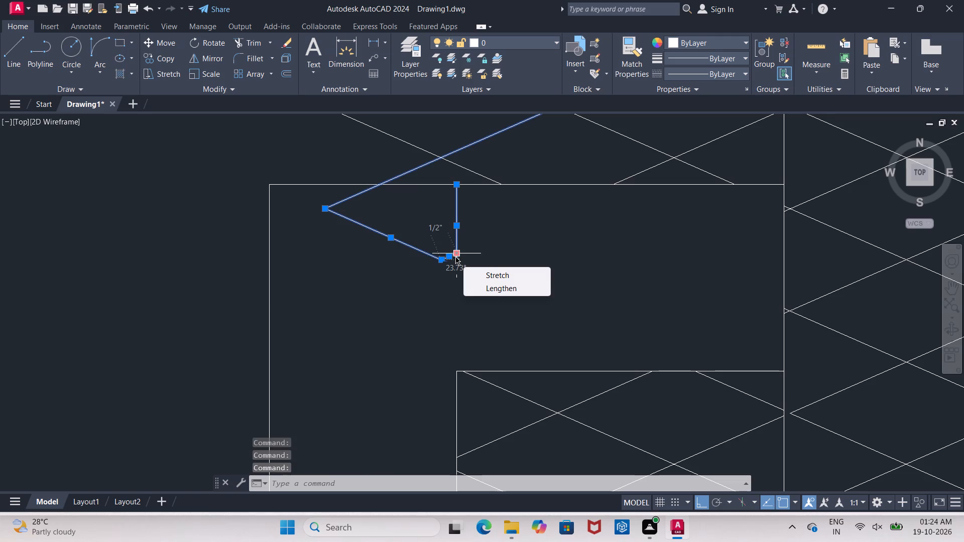
{"action": "key", "text": "Delete"}
{"action": "key", "text": "Delete"}
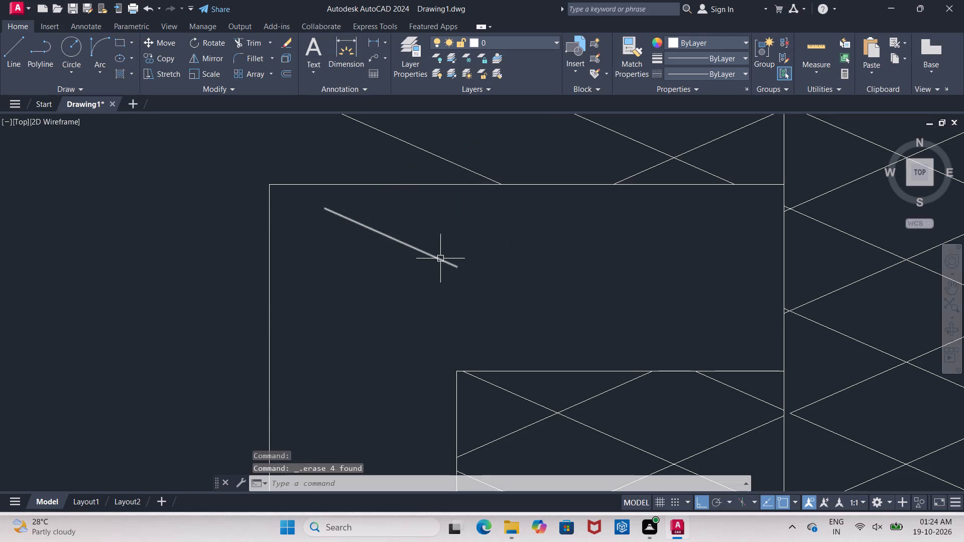
{"action": "left_click", "coordinate": [437, 260]}
{"action": "key", "text": "Delete"}
Trim the lattice diagonals projecting beyond the central panel's left edge, above the outer band, using all objects as cutting edges.
{"action": "scroll", "coordinate": [476, 253], "scroll_direction": "down", "scroll_amount": 3}
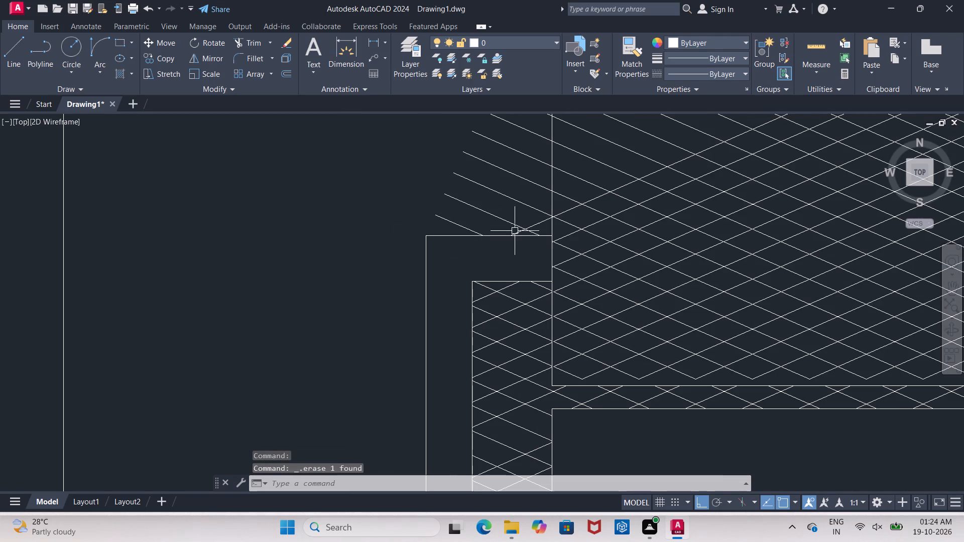
{"action": "scroll", "coordinate": [522, 223], "scroll_direction": "down", "scroll_amount": 1}
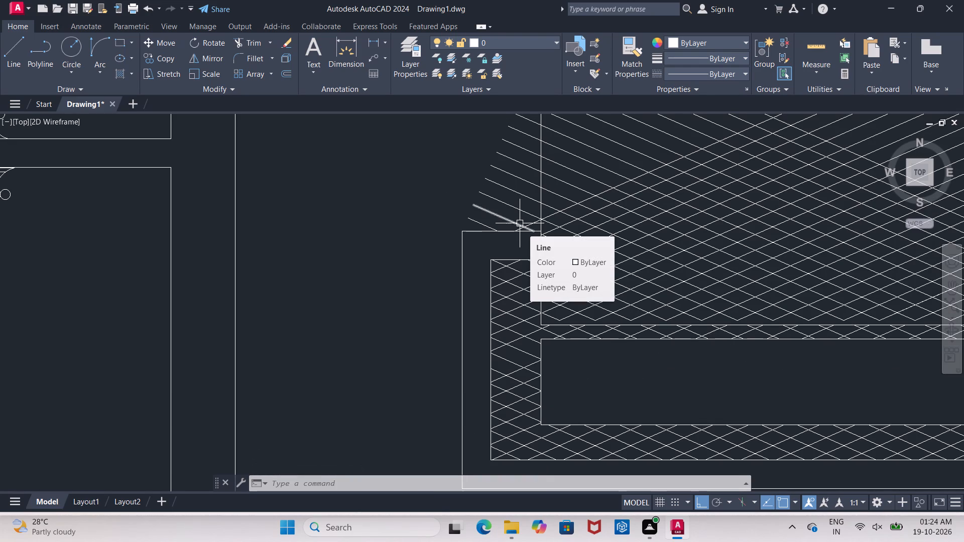
{"action": "scroll", "coordinate": [616, 205], "scroll_direction": "down", "scroll_amount": 1}
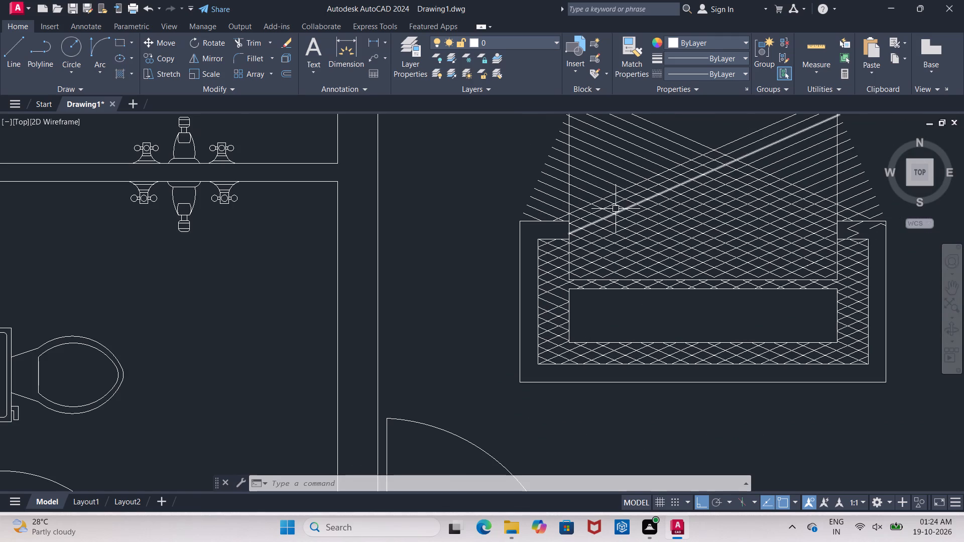
{"action": "scroll", "coordinate": [540, 172], "scroll_direction": "up", "scroll_amount": 2}
{"action": "scroll", "coordinate": [528, 181], "scroll_direction": "down", "scroll_amount": 1}
{"action": "middle_click_drag", "start_coordinate": [490, 208], "coordinate": [437, 253]}
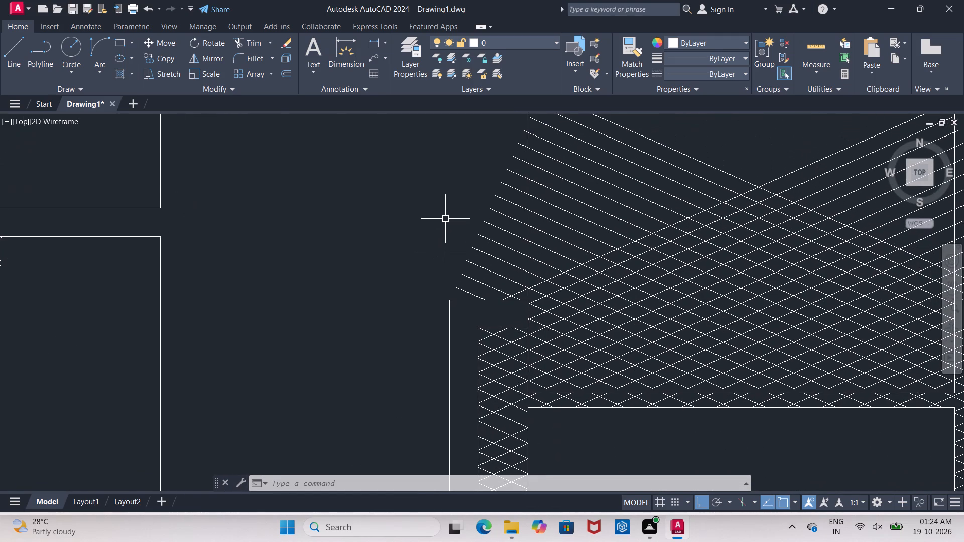
{"action": "type", "text": "TR"}
{"action": "key", "text": "space"}
{"action": "key", "text": "space"}
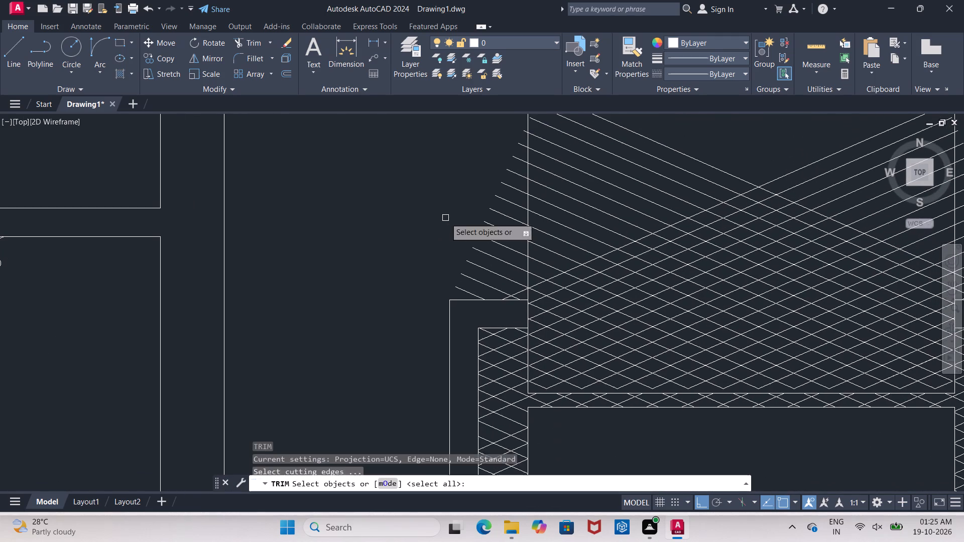
{"action": "scroll", "coordinate": [439, 214], "scroll_direction": "down", "scroll_amount": 1}
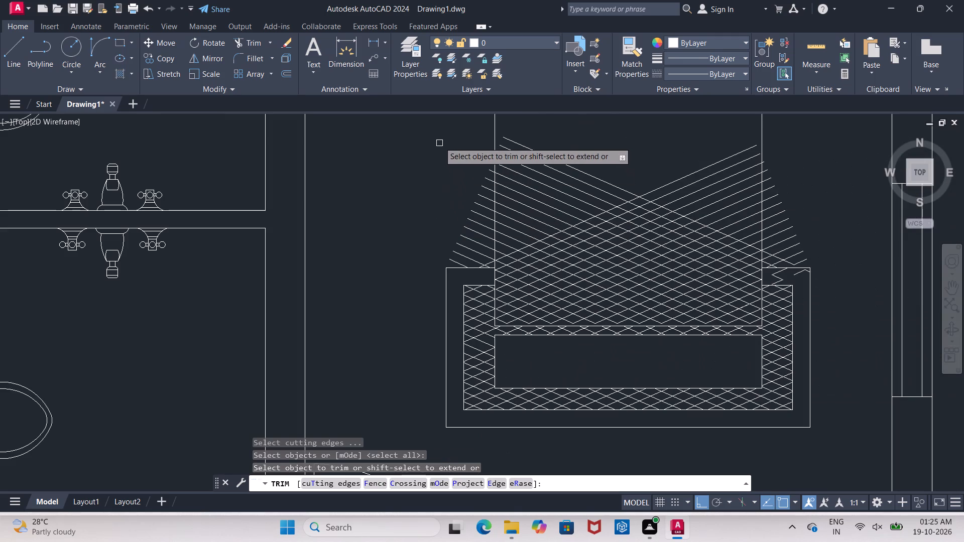
{"action": "left_click", "coordinate": [431, 131]}
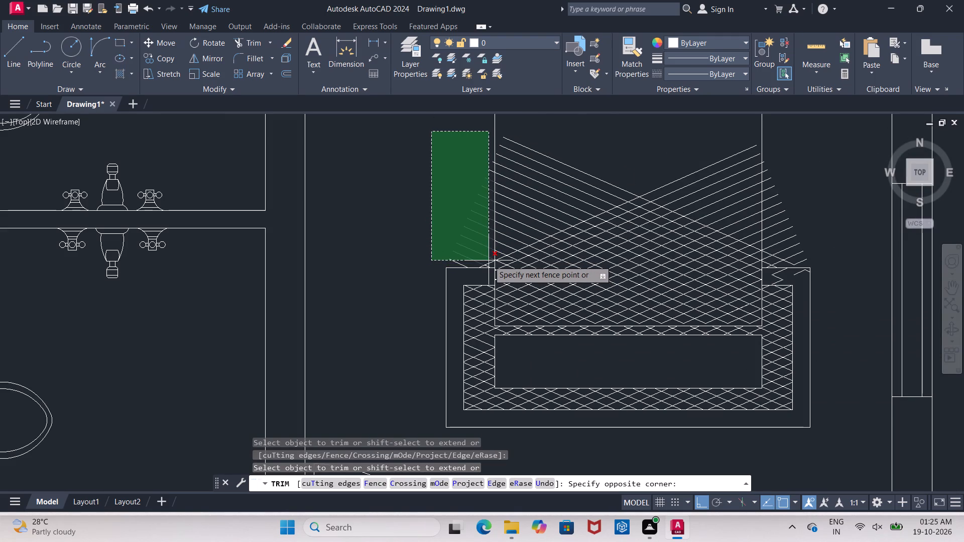
{"action": "left_click", "coordinate": [493, 263]}
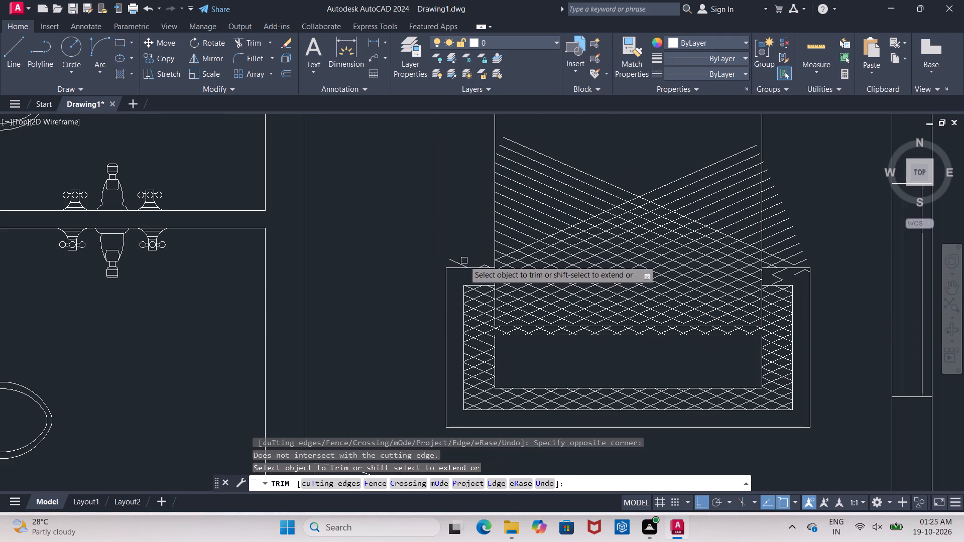
{"action": "scroll", "coordinate": [457, 264], "scroll_direction": "up", "scroll_amount": 2}
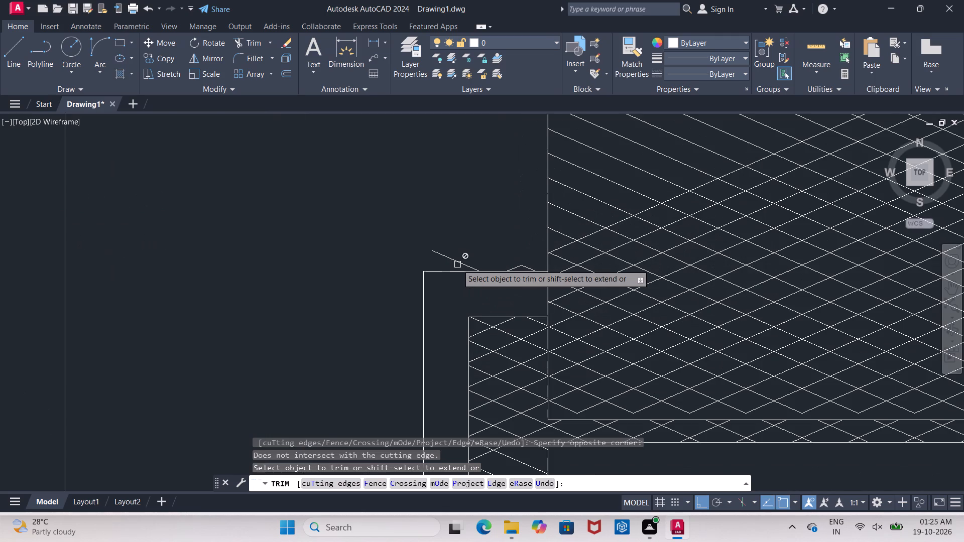
{"action": "key", "text": "Escape"}
Erase the three short diagonal fragments left above the outer band's top edge, beside the central panel's left side.
{"action": "left_click", "coordinate": [457, 264]}
{"action": "key", "text": "Delete"}
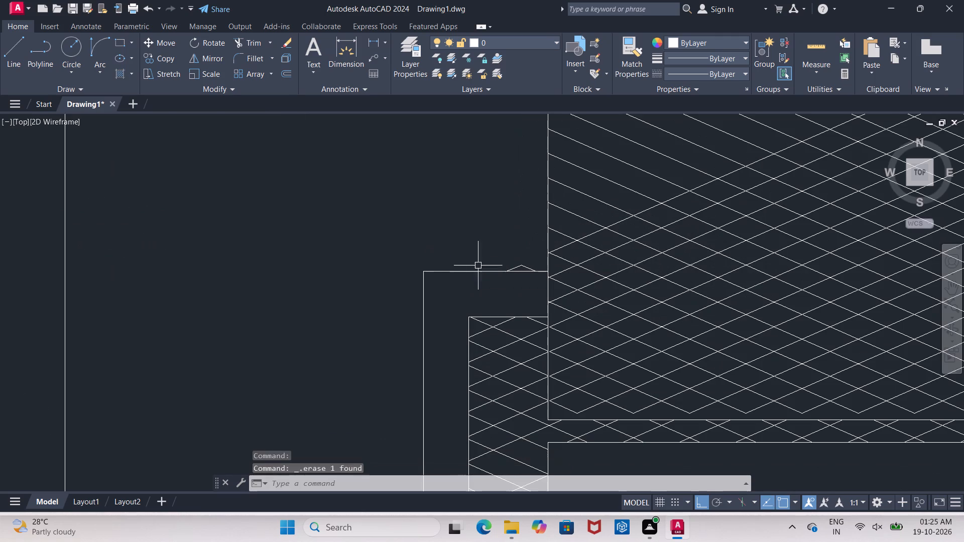
{"action": "scroll", "coordinate": [500, 262], "scroll_direction": "up", "scroll_amount": 3}
{"action": "left_click", "coordinate": [542, 276]}
{"action": "left_click", "coordinate": [551, 281]}
{"action": "left_click", "coordinate": [551, 278]}
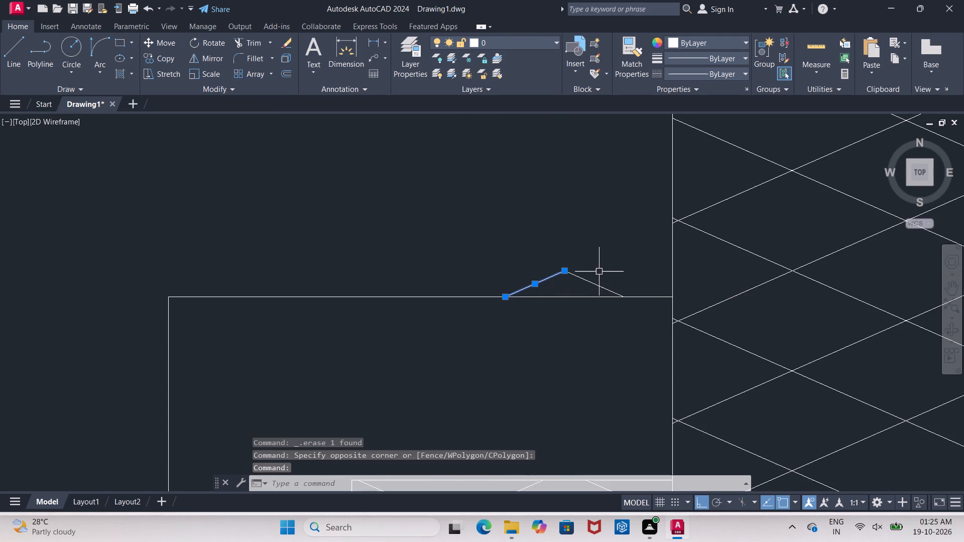
{"action": "left_click", "coordinate": [593, 282]}
{"action": "key", "text": "Delete"}
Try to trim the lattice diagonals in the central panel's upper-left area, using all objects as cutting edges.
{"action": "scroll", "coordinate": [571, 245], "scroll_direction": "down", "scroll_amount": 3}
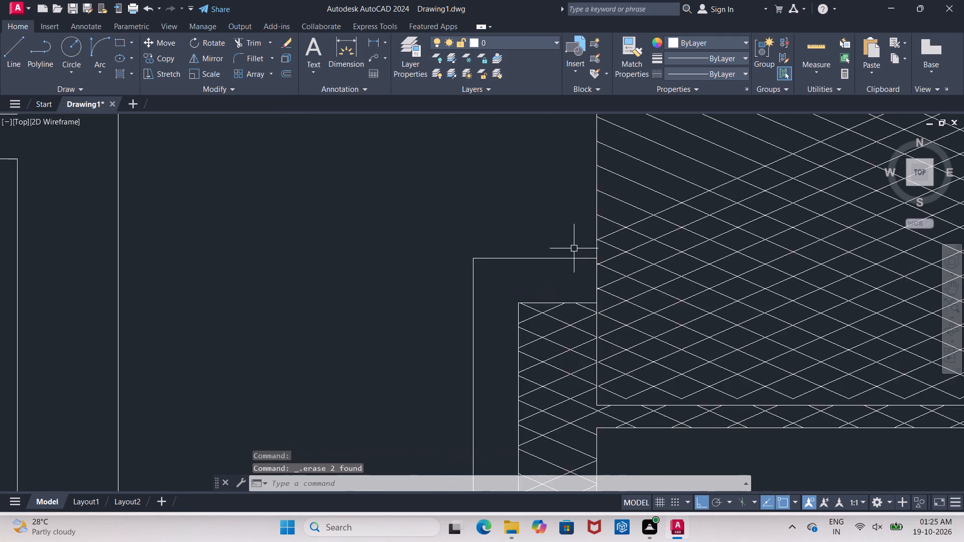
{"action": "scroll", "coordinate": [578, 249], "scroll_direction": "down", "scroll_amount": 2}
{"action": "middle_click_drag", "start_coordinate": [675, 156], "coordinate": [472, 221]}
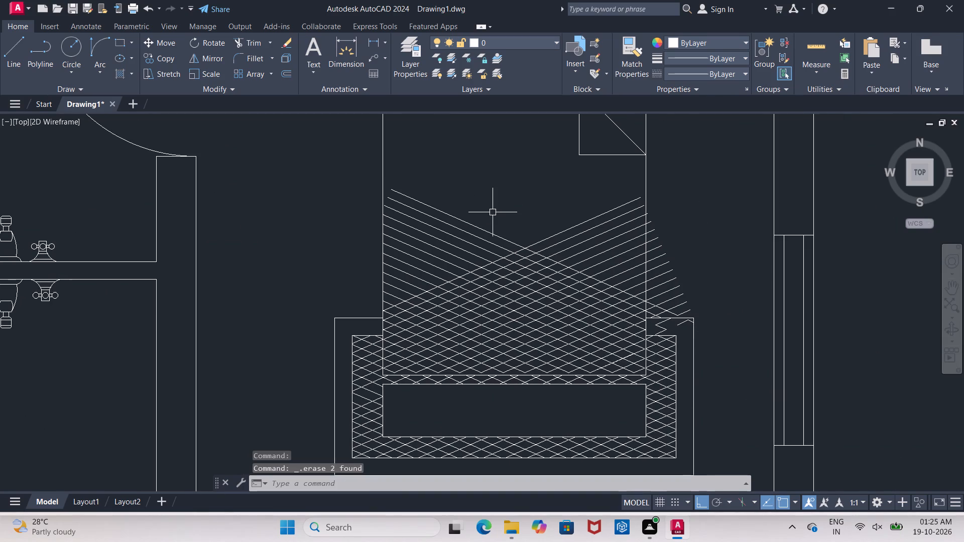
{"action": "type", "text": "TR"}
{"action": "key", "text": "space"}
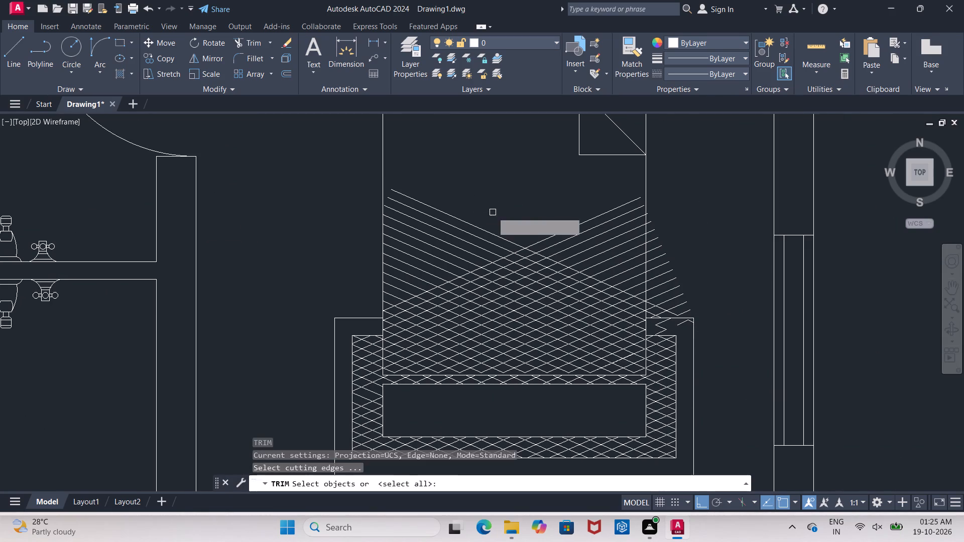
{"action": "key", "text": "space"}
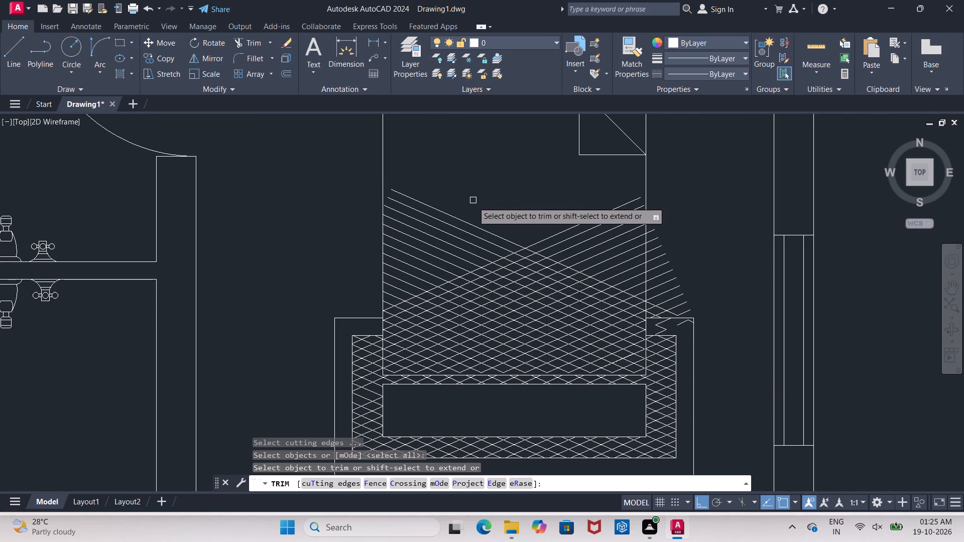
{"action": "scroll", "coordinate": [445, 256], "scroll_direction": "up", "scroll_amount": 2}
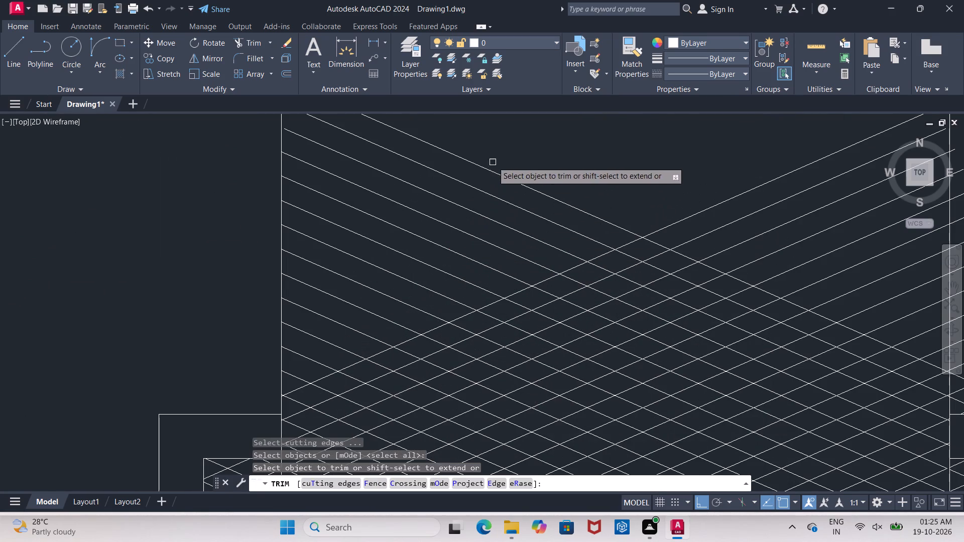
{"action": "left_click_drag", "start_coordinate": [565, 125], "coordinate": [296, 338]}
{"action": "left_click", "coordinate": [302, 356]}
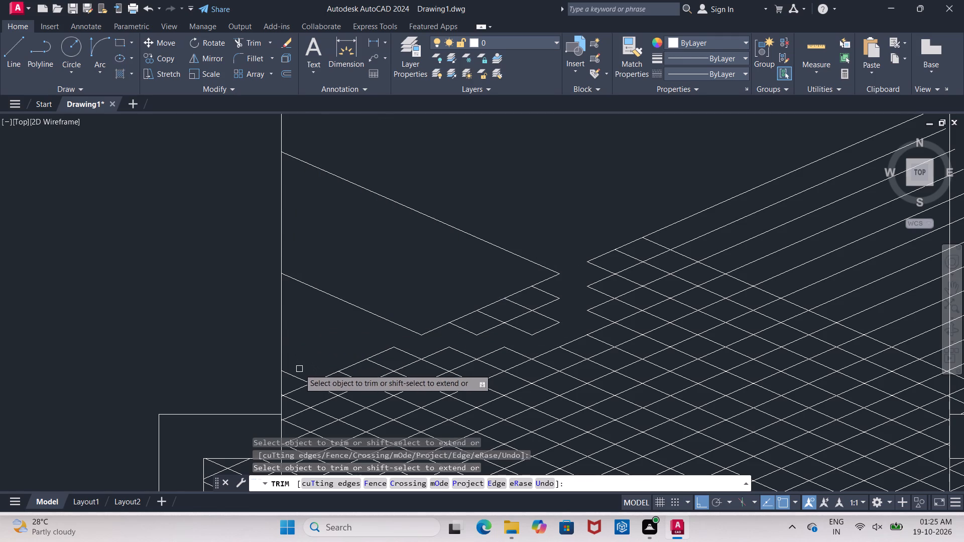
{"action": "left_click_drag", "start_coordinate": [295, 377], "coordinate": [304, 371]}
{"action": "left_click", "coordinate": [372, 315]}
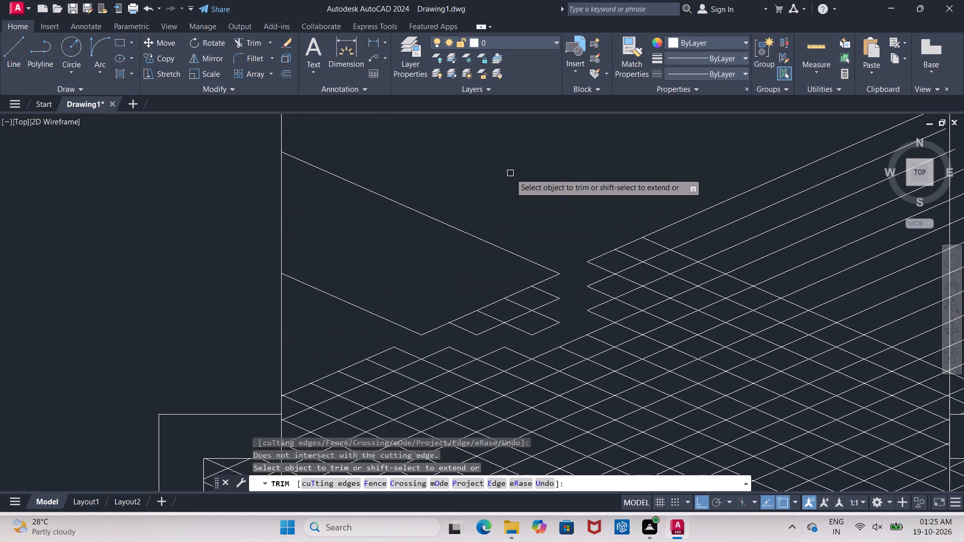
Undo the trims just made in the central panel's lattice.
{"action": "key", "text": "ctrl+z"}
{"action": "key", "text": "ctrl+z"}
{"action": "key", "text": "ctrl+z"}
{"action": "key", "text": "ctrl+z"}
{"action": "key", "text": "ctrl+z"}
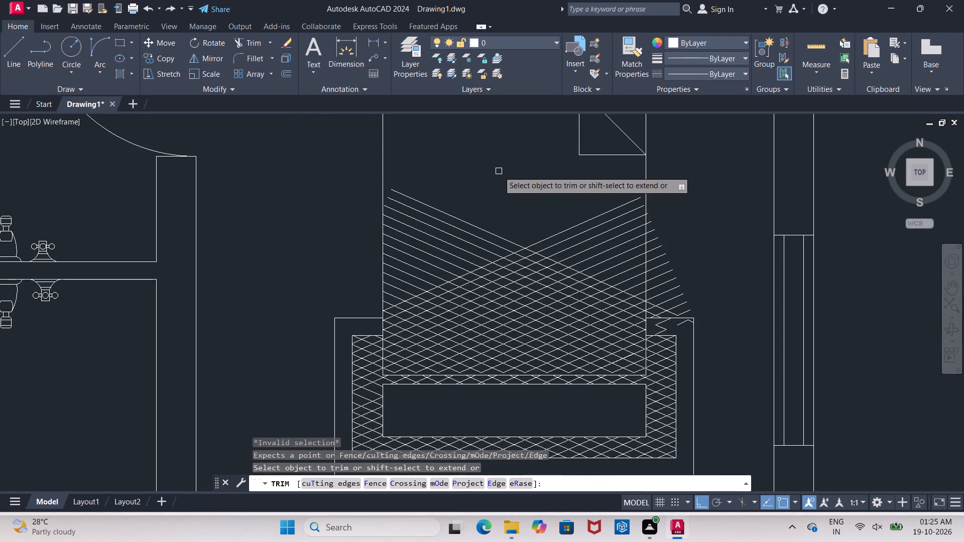
Trim the parallel diagonals along the central panel's left edge back to the sloping boundary of the crossed lattice.
{"action": "scroll", "coordinate": [454, 193], "scroll_direction": "up", "scroll_amount": 2}
{"action": "left_click_drag", "start_coordinate": [453, 192], "coordinate": [431, 219]}
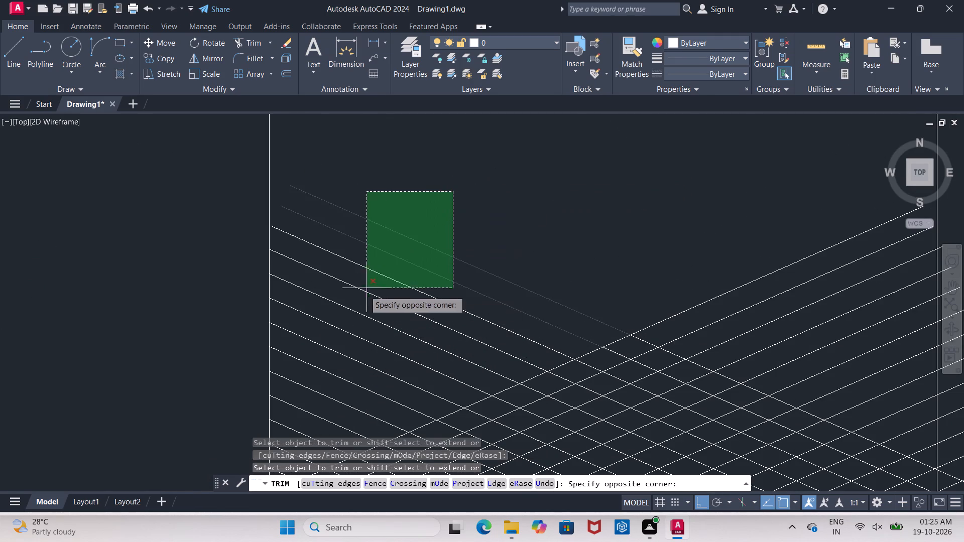
{"action": "middle_click_drag", "start_coordinate": [365, 298], "coordinate": [428, 186]}
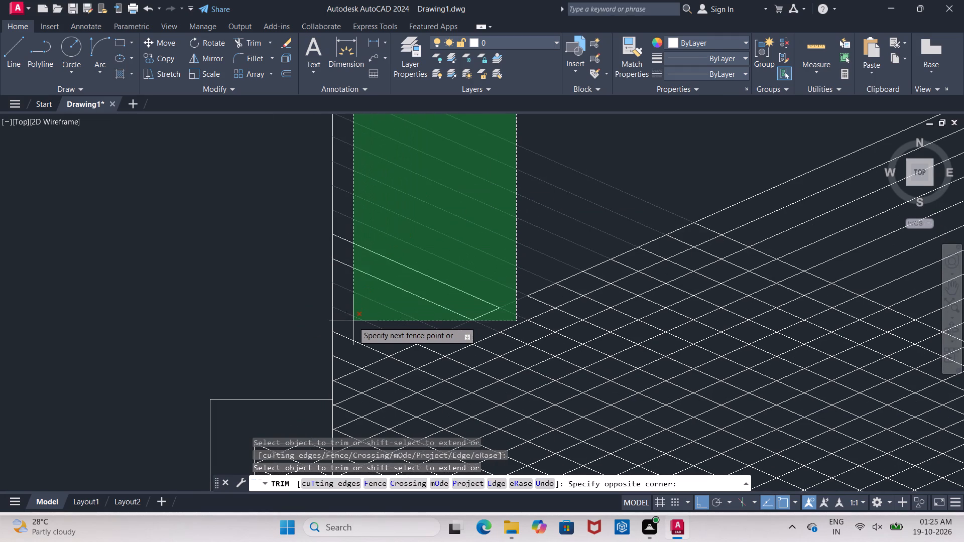
{"action": "left_click", "coordinate": [349, 297]}
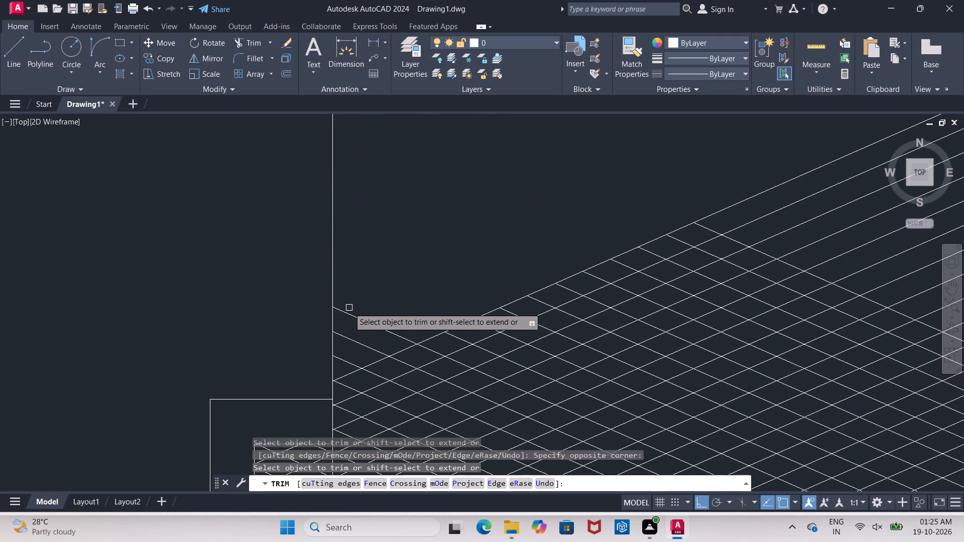
{"action": "middle_click_drag", "start_coordinate": [349, 308], "coordinate": [481, 170]}
{"action": "left_click_drag", "start_coordinate": [519, 174], "coordinate": [515, 179]}
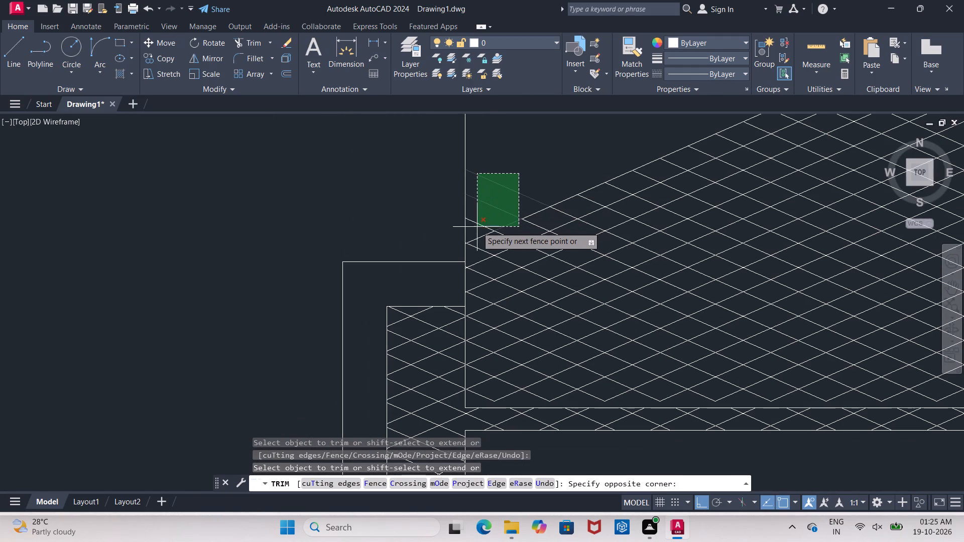
{"action": "left_click", "coordinate": [474, 217]}
{"action": "left_click", "coordinate": [474, 223]}
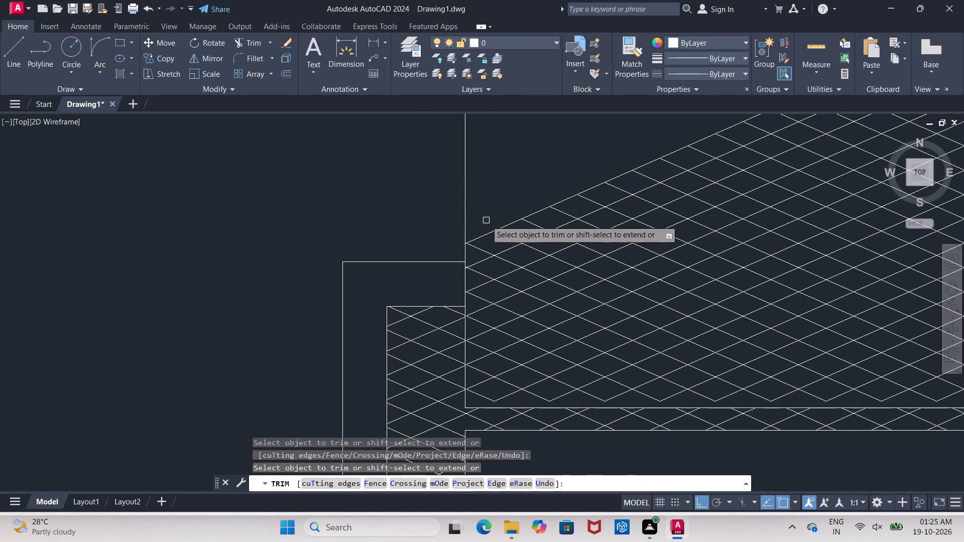
Trim the parallel diagonals in the central panel's upper right and the lattice segments near both its side edges.
{"action": "scroll", "coordinate": [498, 209], "scroll_direction": "down", "scroll_amount": 3}
{"action": "middle_click_drag", "start_coordinate": [563, 179], "coordinate": [502, 195]}
{"action": "scroll", "coordinate": [475, 189], "scroll_direction": "up", "scroll_amount": 1}
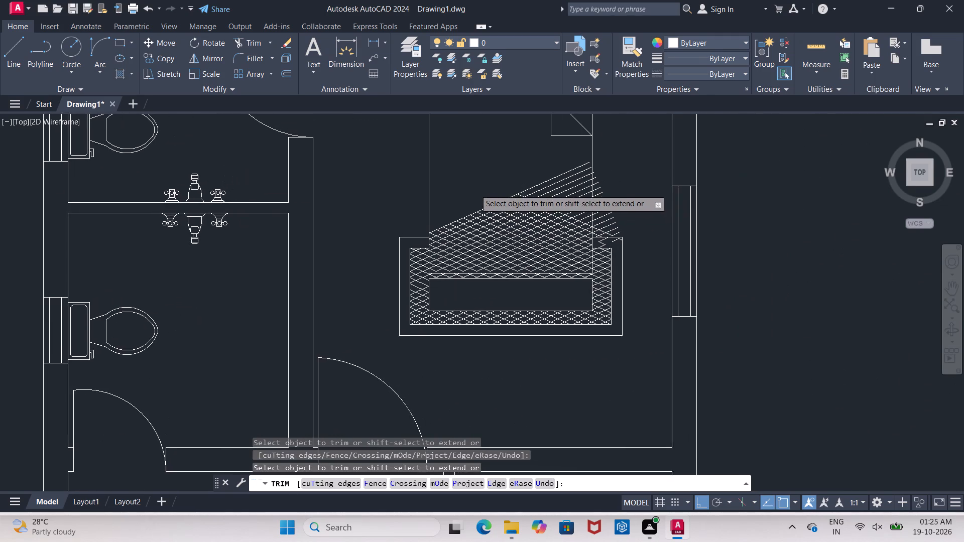
{"action": "scroll", "coordinate": [475, 189], "scroll_direction": "up", "scroll_amount": 1}
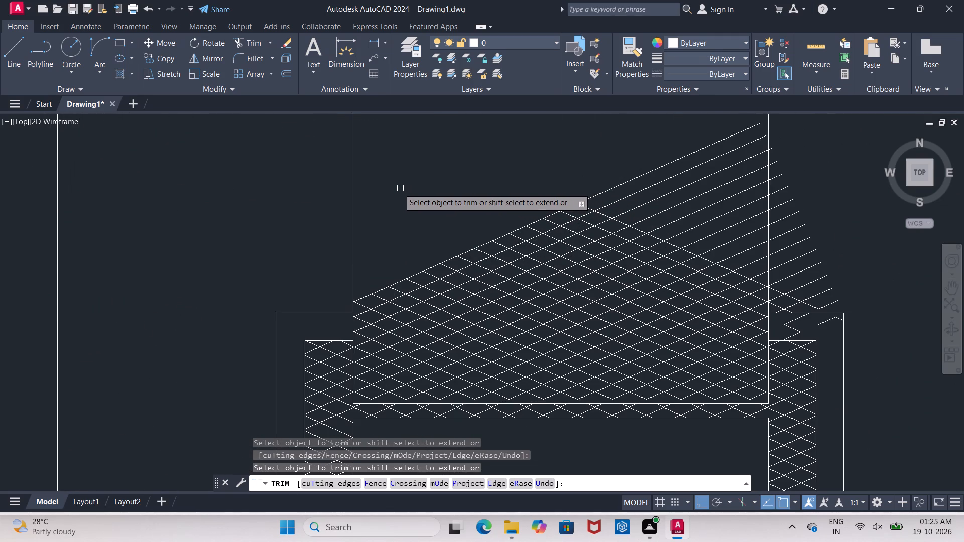
{"action": "left_click", "coordinate": [386, 193]}
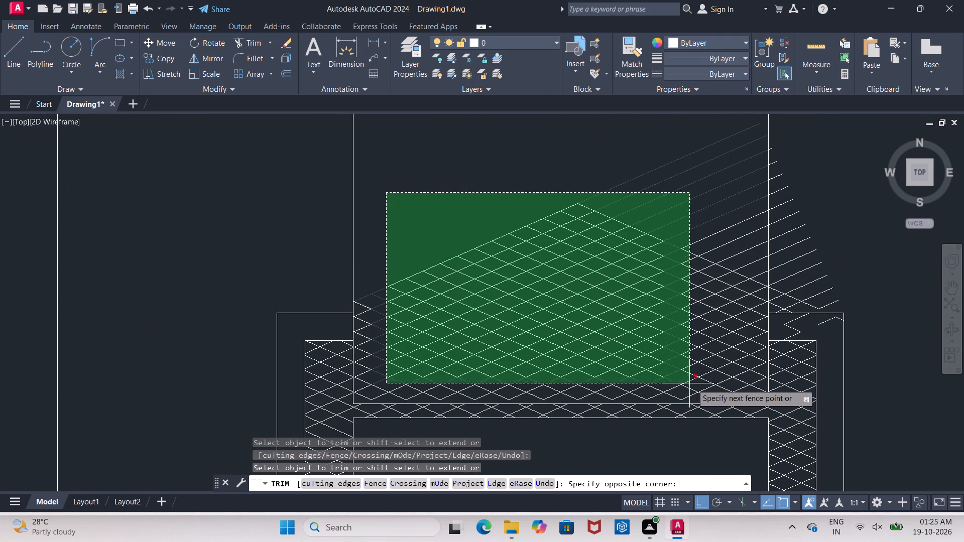
{"action": "left_click", "coordinate": [719, 397]}
Trim through the middle of the central panel's lattice with successive crossing areas, breaking it into separate pieces.
{"action": "left_click_drag", "start_coordinate": [385, 219], "coordinate": [476, 251]}
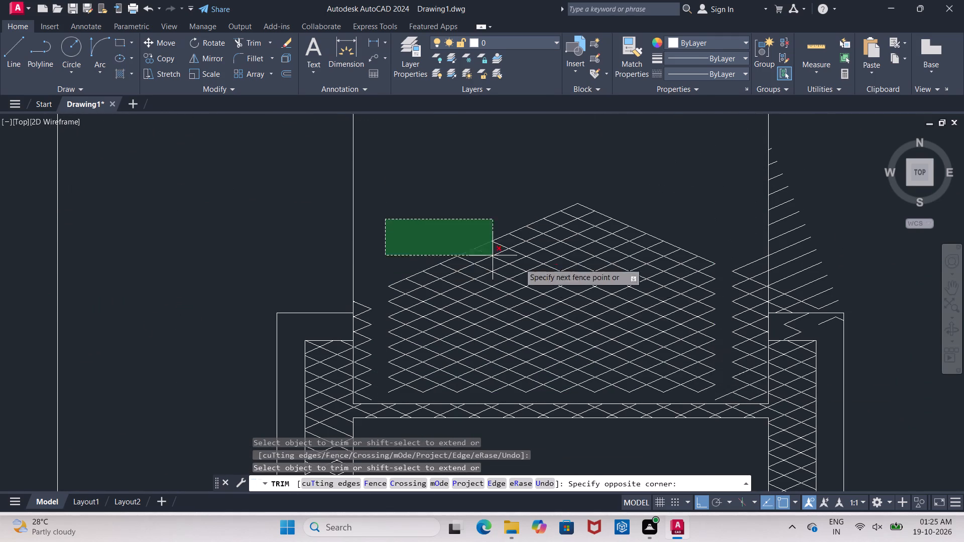
{"action": "left_click", "coordinate": [682, 349]}
{"action": "left_click_drag", "start_coordinate": [479, 204], "coordinate": [539, 256]}
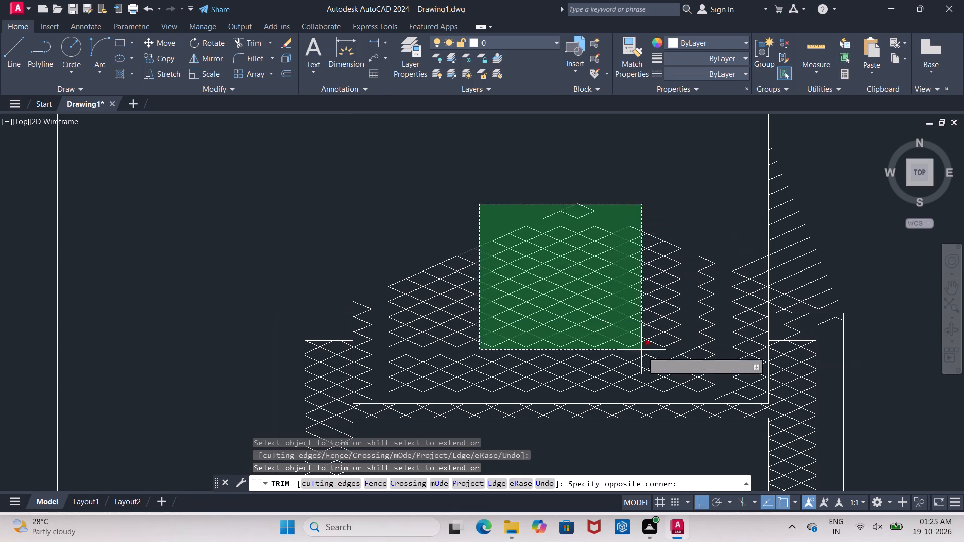
{"action": "left_click", "coordinate": [665, 362]}
{"action": "left_click_drag", "start_coordinate": [500, 191], "coordinate": [557, 280]}
{"action": "left_click", "coordinate": [617, 346]}
{"action": "left_click_drag", "start_coordinate": [491, 171], "coordinate": [558, 277]}
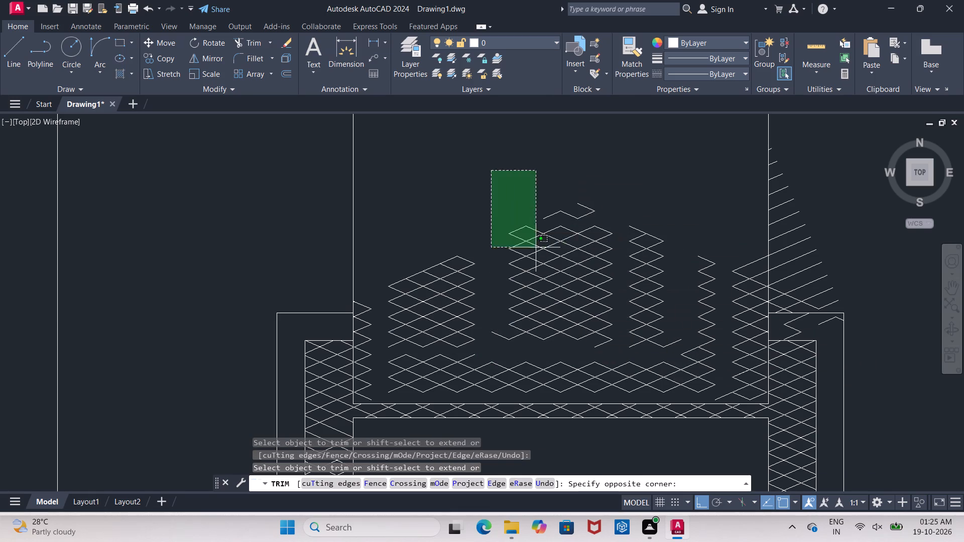
{"action": "left_click_drag", "start_coordinate": [558, 277], "coordinate": [564, 283]}
{"action": "left_click", "coordinate": [670, 343]}
{"action": "left_click_drag", "start_coordinate": [494, 234], "coordinate": [587, 299]}
{"action": "left_click", "coordinate": [661, 358]}
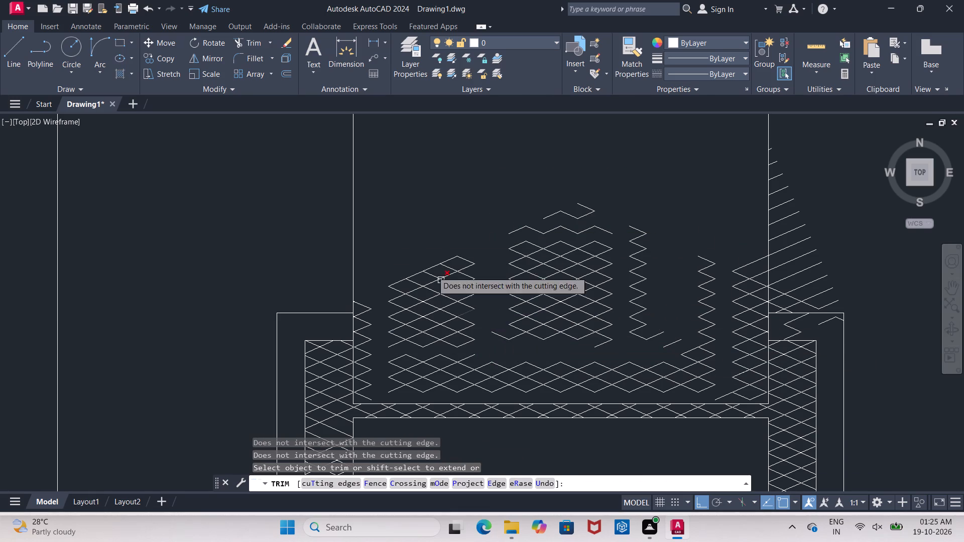
Trim the lattice segments along the central panel's right edge and further segments in its middle and left clusters.
{"action": "left_click_drag", "start_coordinate": [374, 243], "coordinate": [372, 291]}
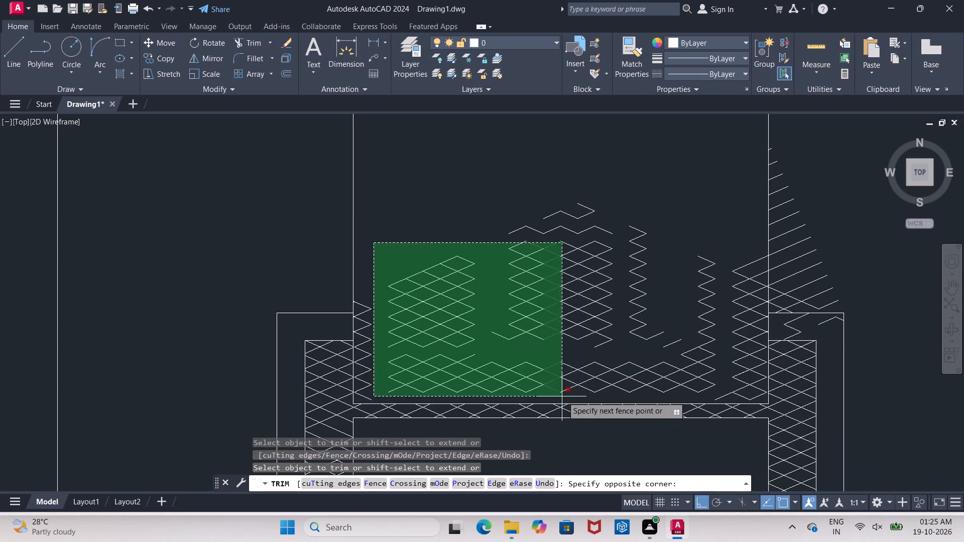
{"action": "left_click", "coordinate": [764, 399]}
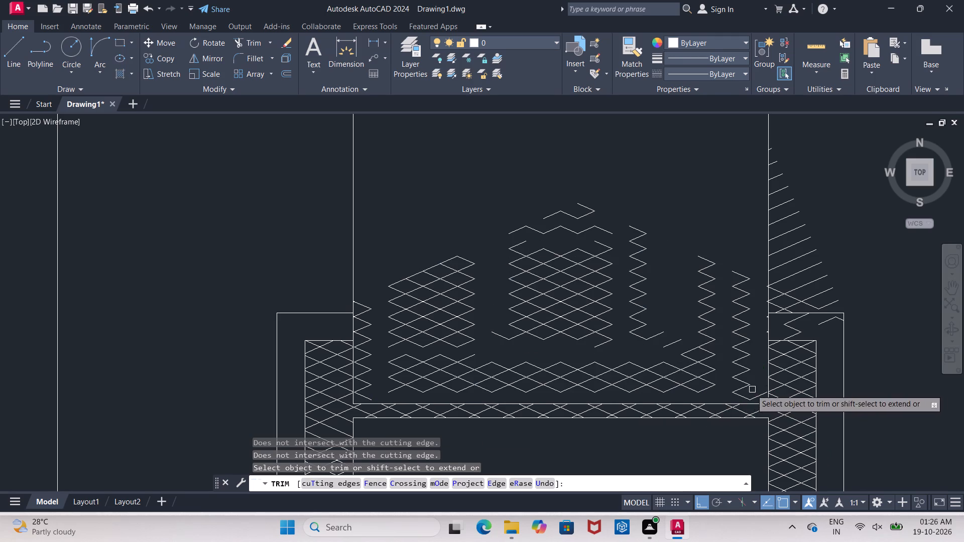
{"action": "left_click_drag", "start_coordinate": [517, 177], "coordinate": [538, 191]}
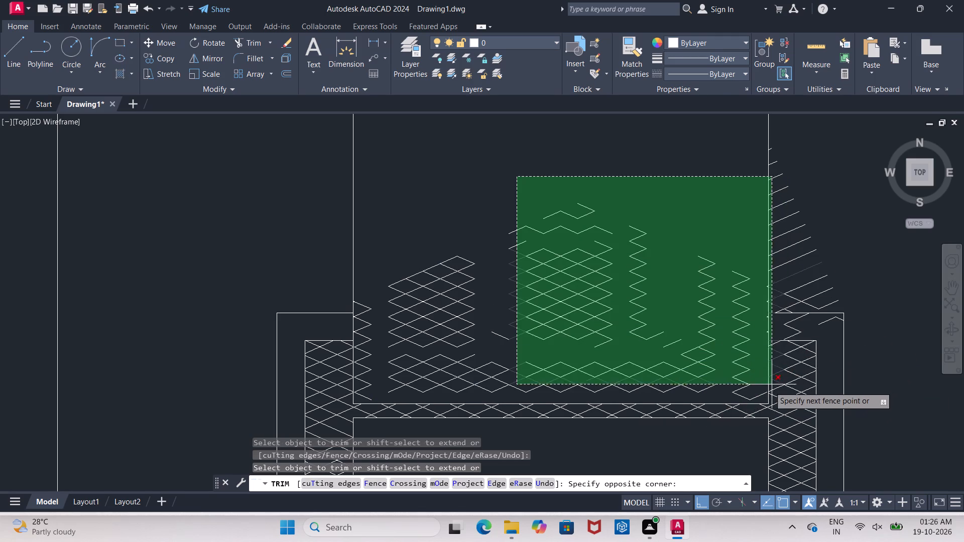
{"action": "left_click", "coordinate": [759, 397]}
{"action": "left_click_drag", "start_coordinate": [542, 236], "coordinate": [553, 267]}
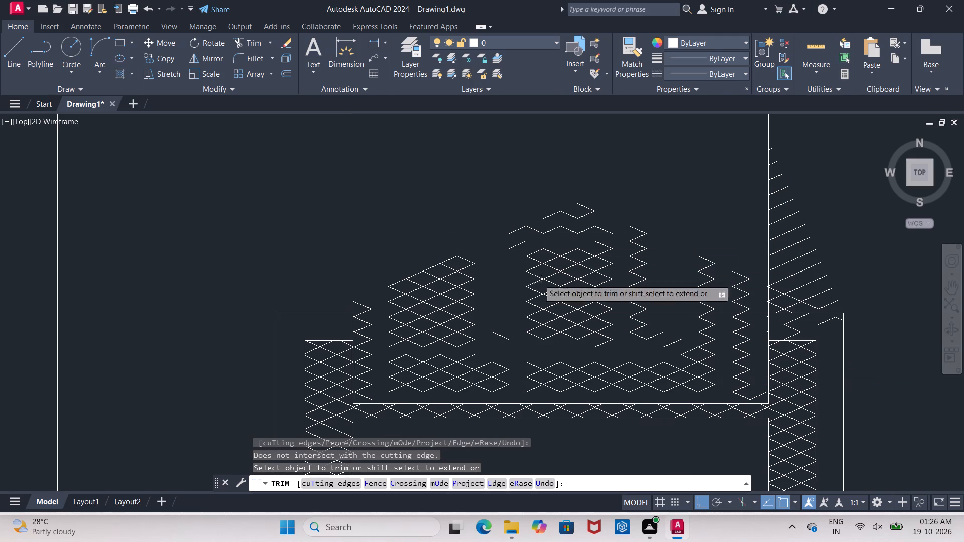
{"action": "left_click_drag", "start_coordinate": [422, 193], "coordinate": [497, 240]}
{"action": "left_click", "coordinate": [661, 329]}
{"action": "left_click_drag", "start_coordinate": [548, 270], "coordinate": [556, 281]}
{"action": "left_click_drag", "start_coordinate": [518, 234], "coordinate": [536, 257]}
{"action": "left_click_drag", "start_coordinate": [535, 259], "coordinate": [615, 324]}
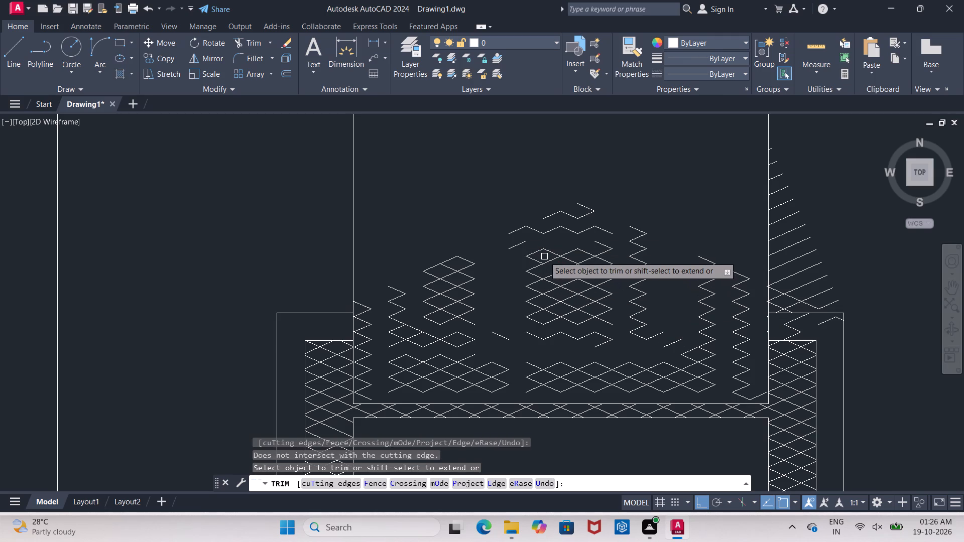
{"action": "key", "text": "Escape"}
Erase the leftover lattice fragments inside the central panel, including the small zigzag near the top of the pattern.
{"action": "left_click_drag", "start_coordinate": [376, 226], "coordinate": [385, 243]}
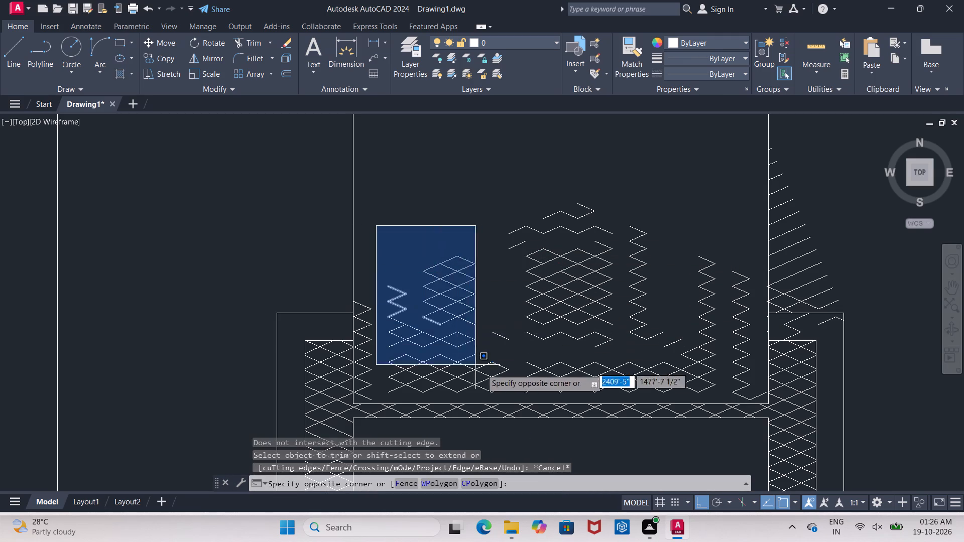
{"action": "left_click", "coordinate": [755, 401]}
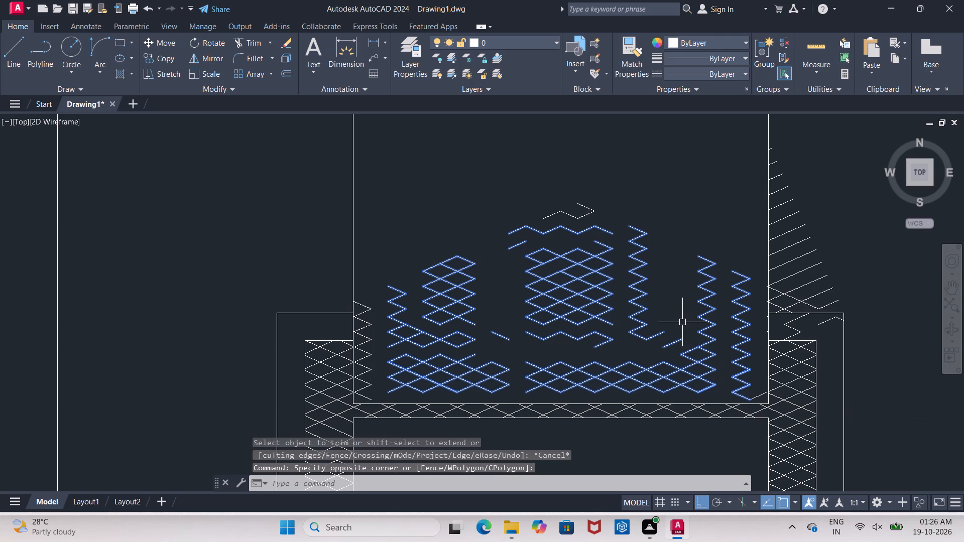
{"action": "key", "text": "Delete"}
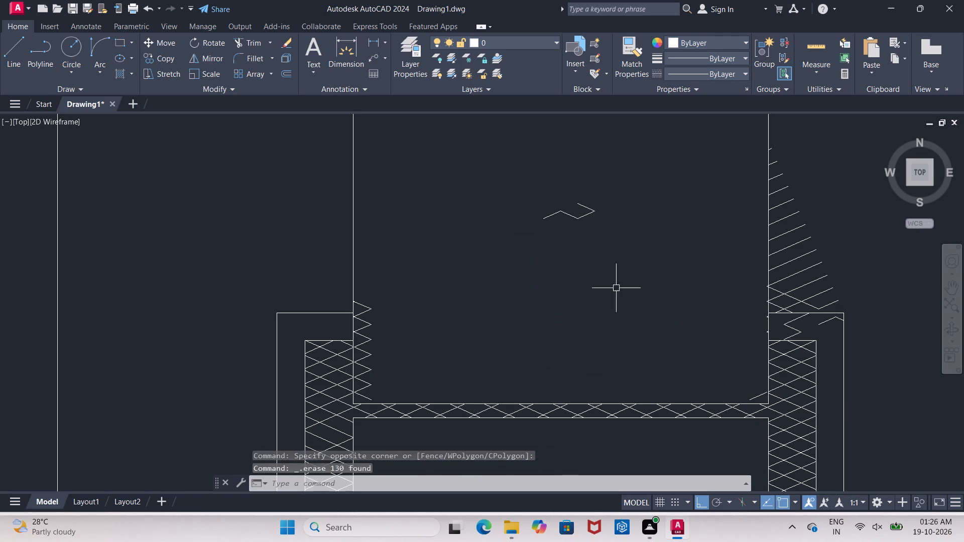
{"action": "left_click_drag", "start_coordinate": [510, 193], "coordinate": [528, 194]}
{"action": "left_click_drag", "start_coordinate": [630, 219], "coordinate": [631, 224]}
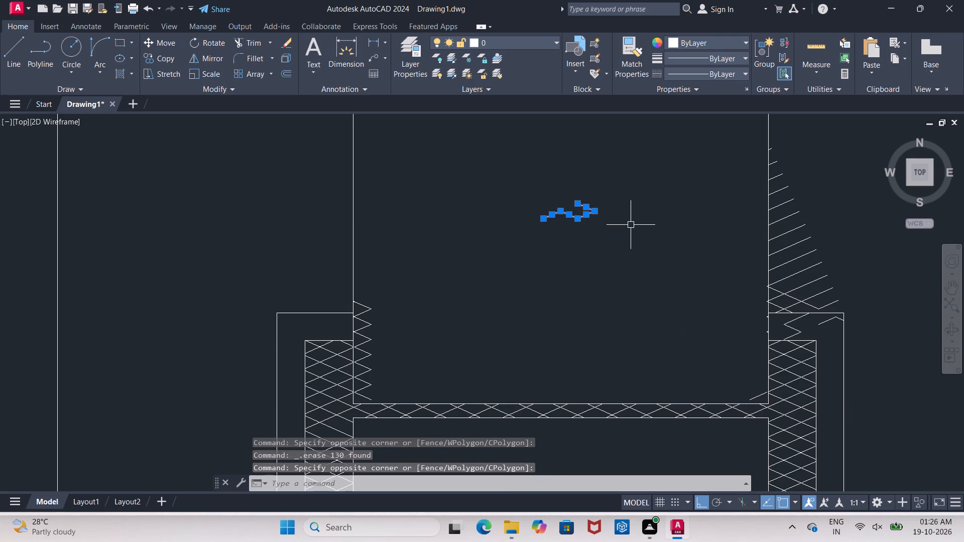
{"action": "key", "text": "Delete"}
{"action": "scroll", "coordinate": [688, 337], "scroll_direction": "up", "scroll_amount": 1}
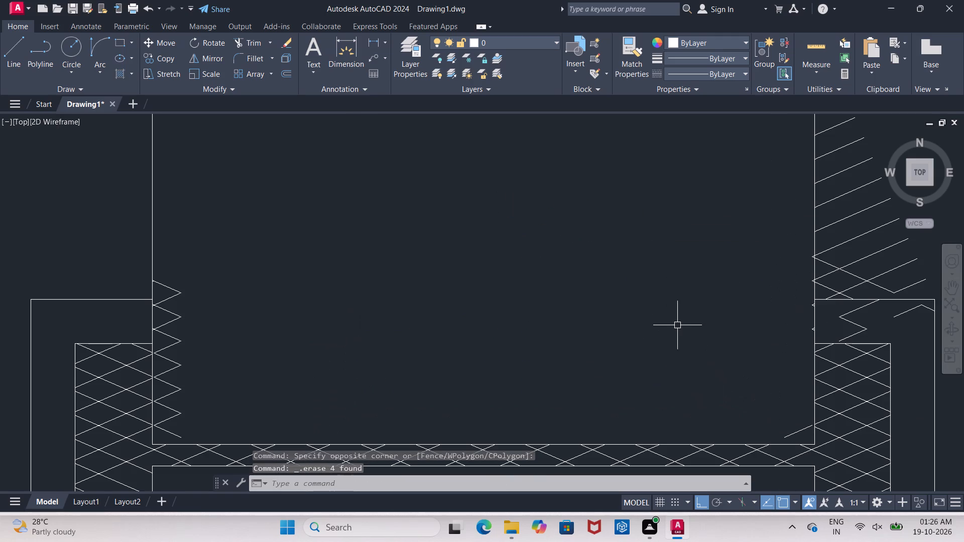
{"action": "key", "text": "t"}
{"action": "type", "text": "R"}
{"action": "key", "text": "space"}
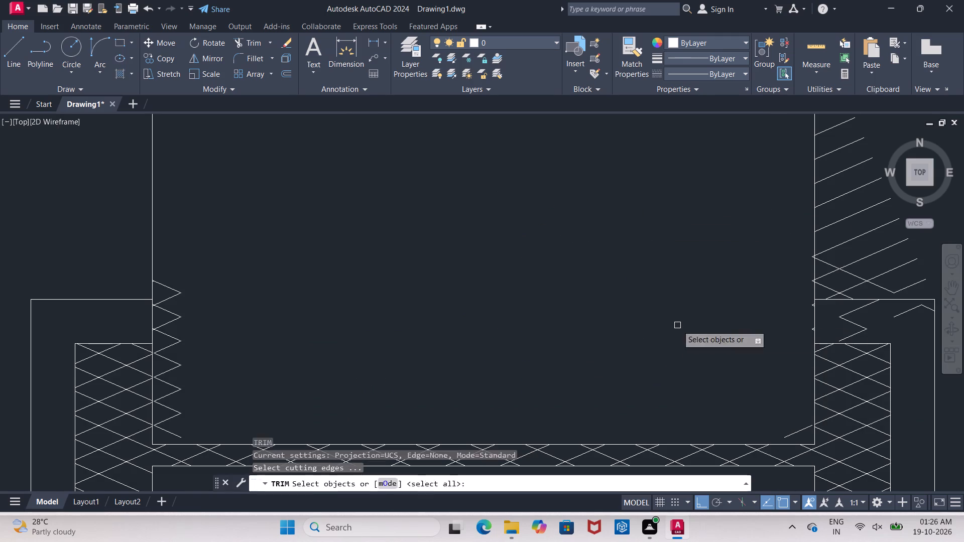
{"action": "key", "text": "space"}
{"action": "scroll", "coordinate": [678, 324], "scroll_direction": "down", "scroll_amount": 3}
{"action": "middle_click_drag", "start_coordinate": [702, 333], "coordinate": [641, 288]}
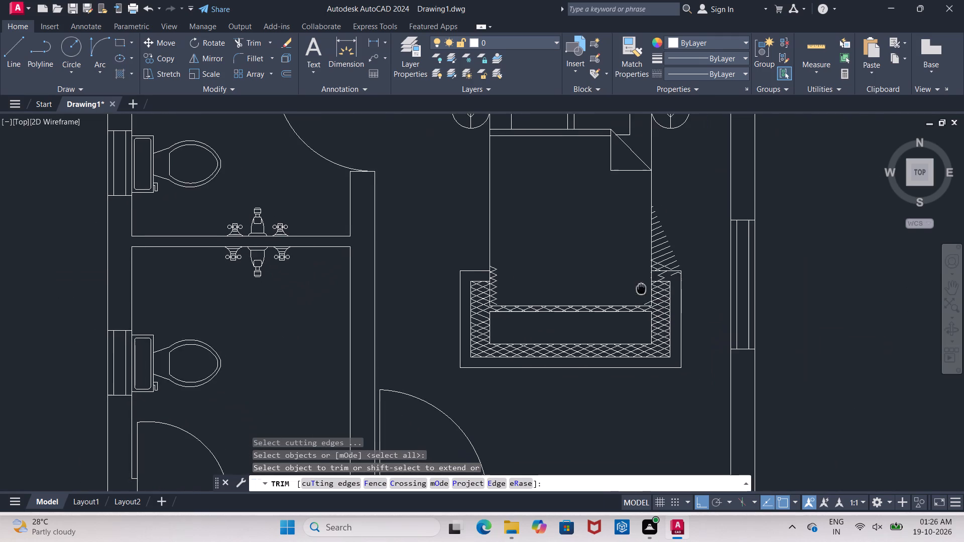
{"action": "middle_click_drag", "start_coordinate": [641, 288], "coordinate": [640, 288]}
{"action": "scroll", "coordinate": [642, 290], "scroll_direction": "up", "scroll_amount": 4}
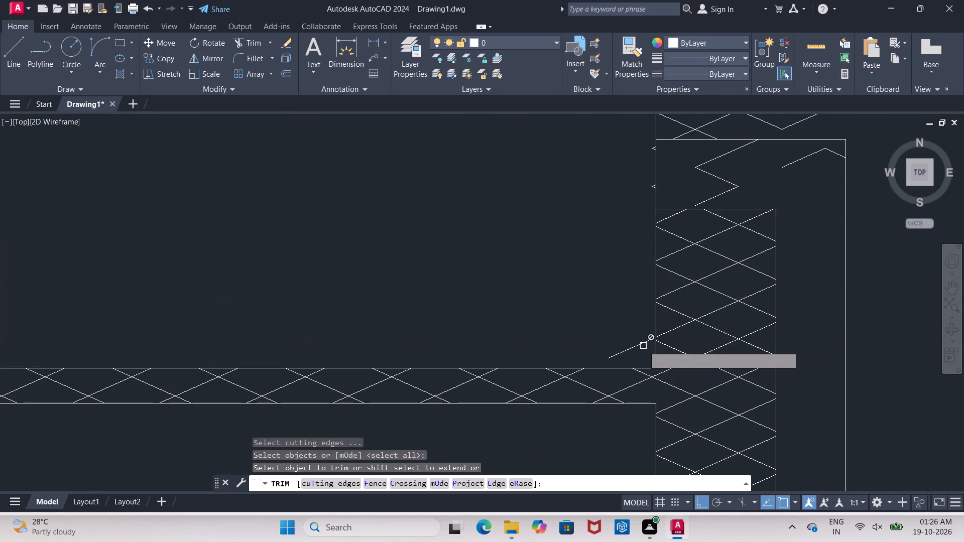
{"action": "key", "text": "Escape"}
Erase the short diagonal fragment in the central panel's bottom-right corner.
{"action": "left_click", "coordinate": [643, 346]}
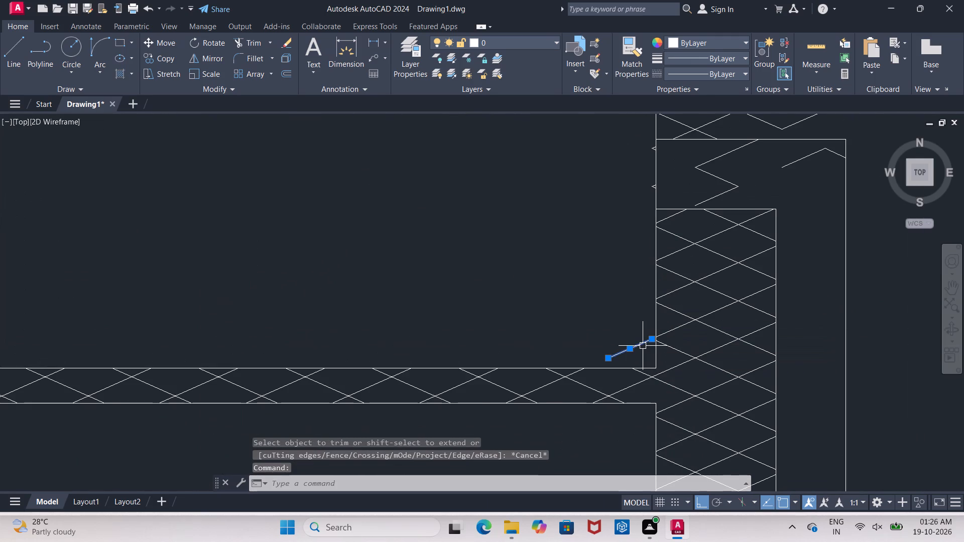
{"action": "key", "text": "Delete"}
{"action": "scroll", "coordinate": [628, 294], "scroll_direction": "down", "scroll_amount": 2}
{"action": "scroll", "coordinate": [636, 218], "scroll_direction": "up", "scroll_amount": 3}
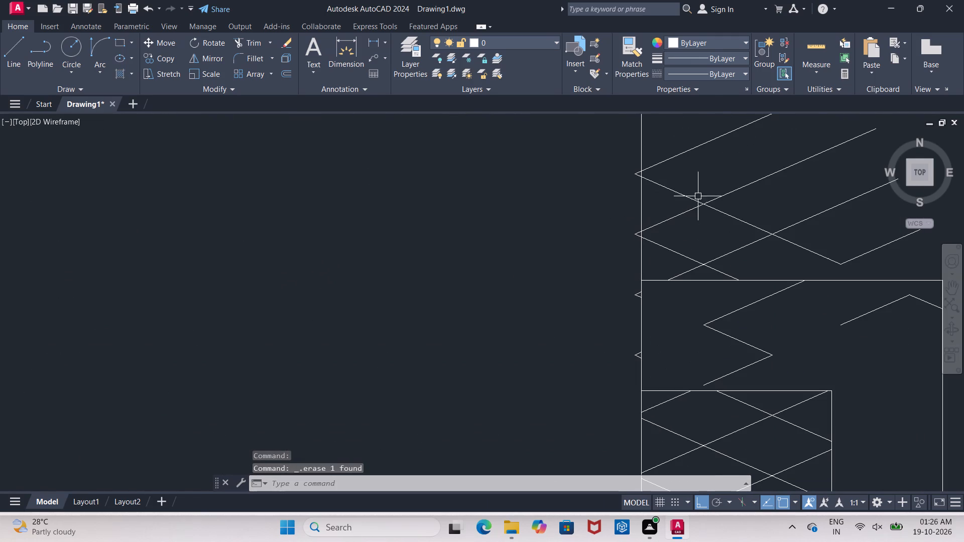
Erase the two pairs of short lattice stubs poking inward past the right vertical edge, just below the outer frame's top line.
{"action": "scroll", "coordinate": [635, 301], "scroll_direction": "up", "scroll_amount": 3}
{"action": "left_click", "coordinate": [640, 277]}
{"action": "left_click", "coordinate": [645, 292]}
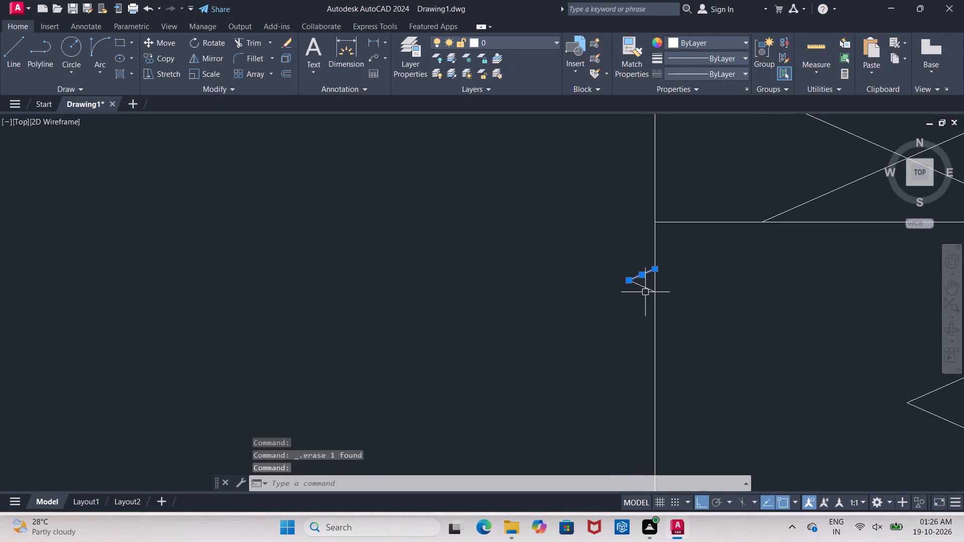
{"action": "scroll", "coordinate": [643, 289], "scroll_direction": "down", "scroll_amount": 3}
{"action": "scroll", "coordinate": [633, 342], "scroll_direction": "up", "scroll_amount": 3}
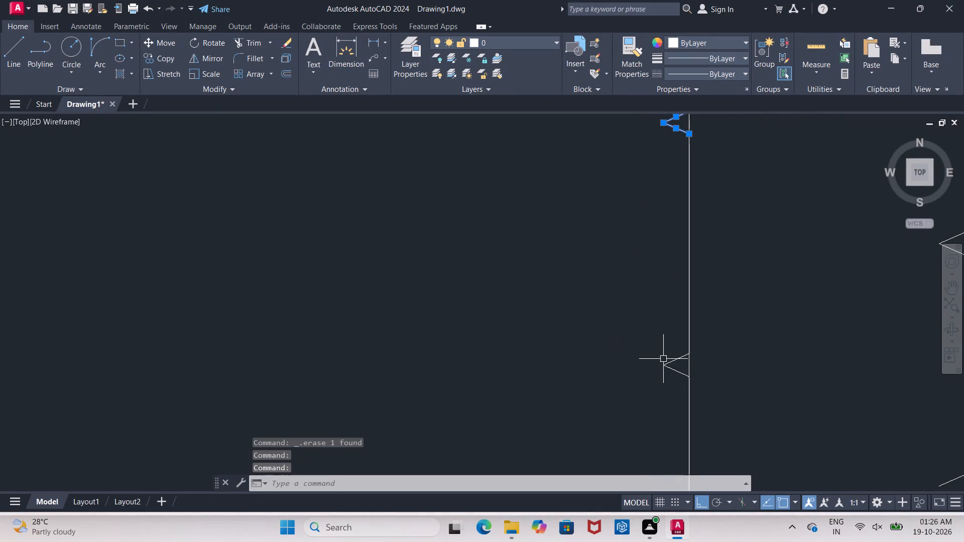
{"action": "left_click", "coordinate": [671, 361]}
{"action": "left_click", "coordinate": [674, 370]}
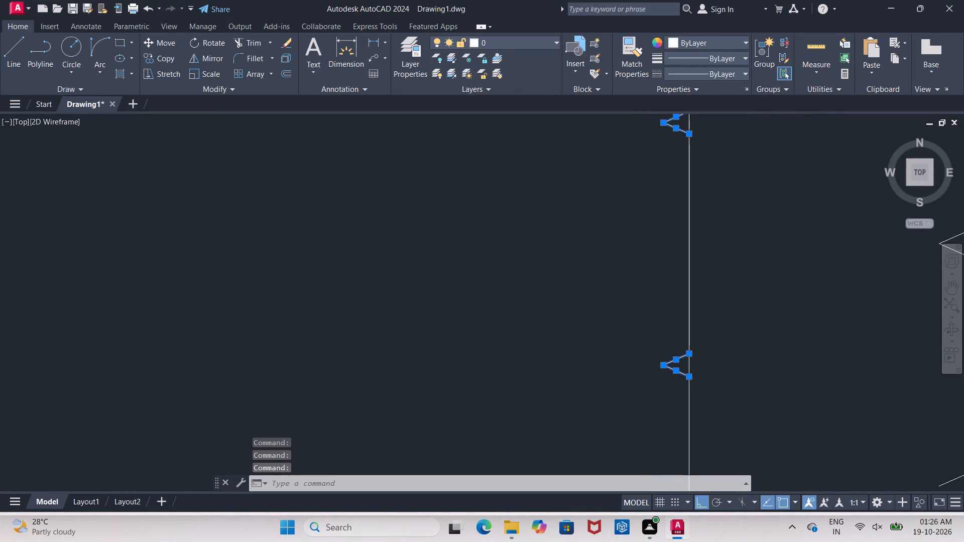
{"action": "key", "text": "Delete"}
Erase the four longer diagonals that meet in two points inside the right vertical edge, above the outer frame's top line.
{"action": "scroll", "coordinate": [531, 359], "scroll_direction": "down", "scroll_amount": 4}
{"action": "scroll", "coordinate": [562, 297], "scroll_direction": "up", "scroll_amount": 4}
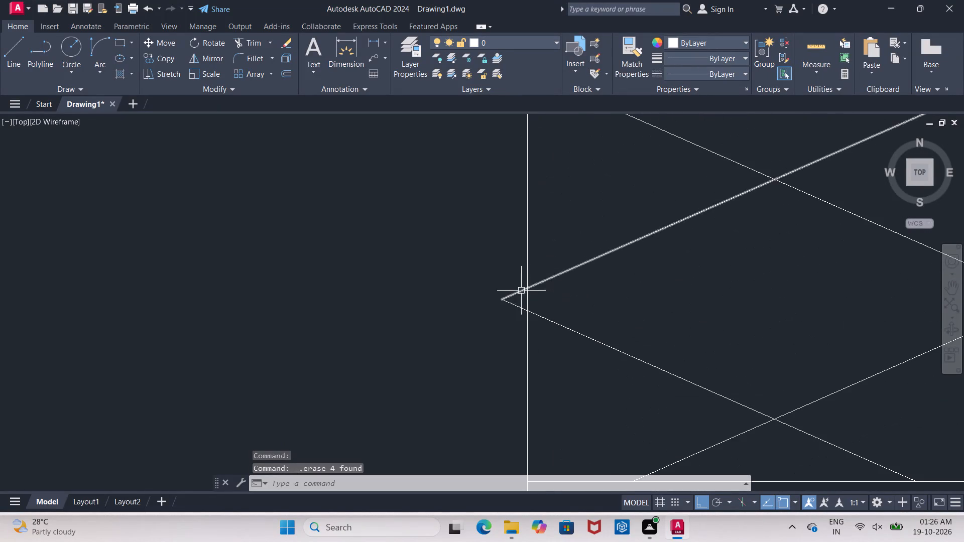
{"action": "left_click", "coordinate": [512, 293]}
{"action": "left_click", "coordinate": [521, 307]}
{"action": "middle_click_drag", "start_coordinate": [455, 215], "coordinate": [456, 393]}
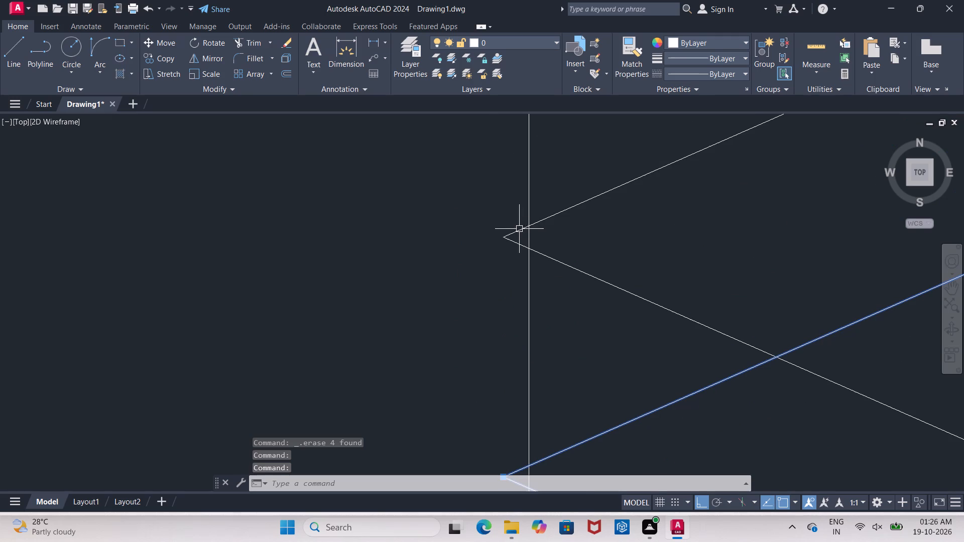
{"action": "left_click", "coordinate": [519, 231]}
{"action": "left_click", "coordinate": [515, 245]}
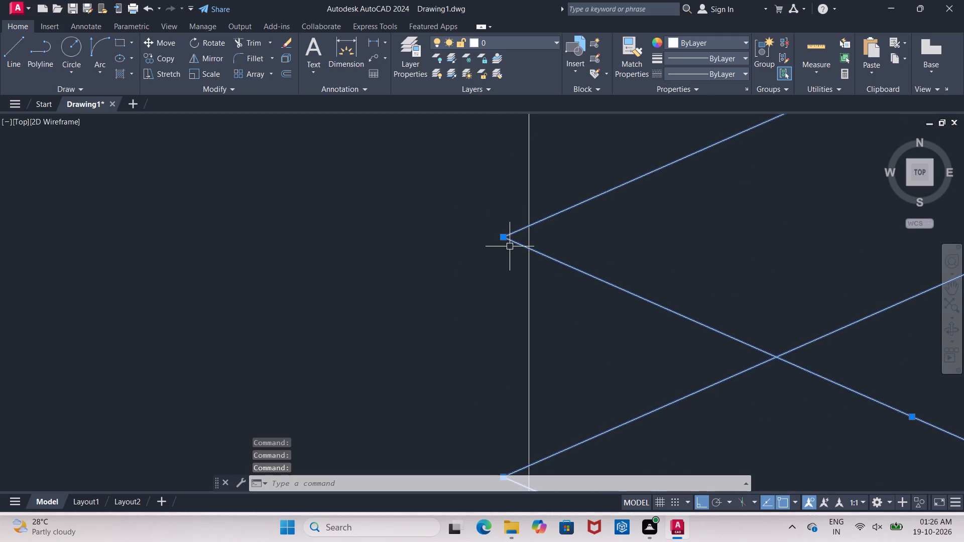
{"action": "key", "text": "Delete"}
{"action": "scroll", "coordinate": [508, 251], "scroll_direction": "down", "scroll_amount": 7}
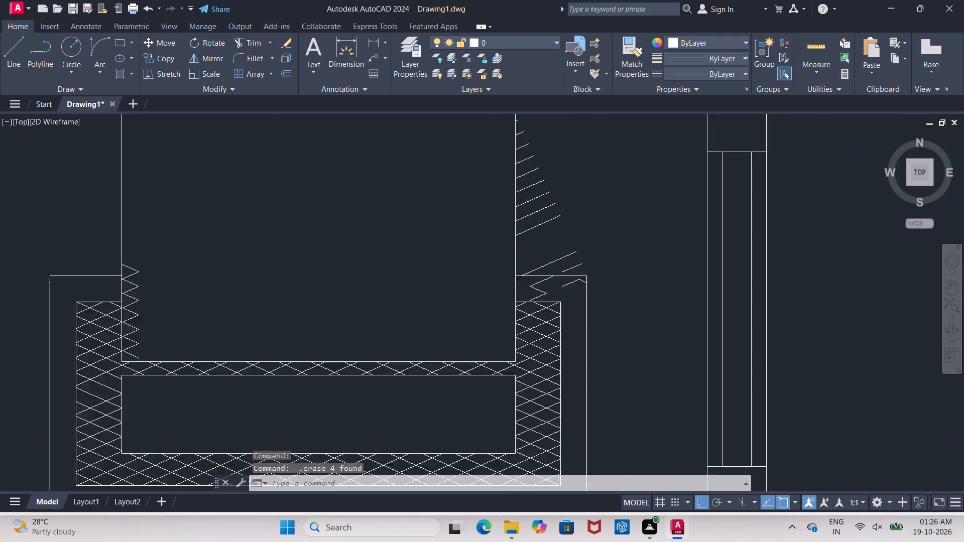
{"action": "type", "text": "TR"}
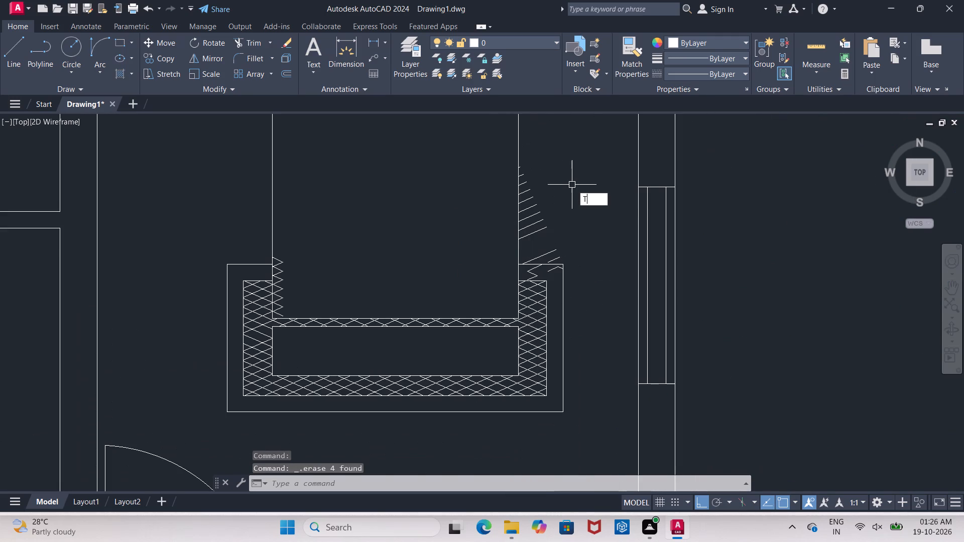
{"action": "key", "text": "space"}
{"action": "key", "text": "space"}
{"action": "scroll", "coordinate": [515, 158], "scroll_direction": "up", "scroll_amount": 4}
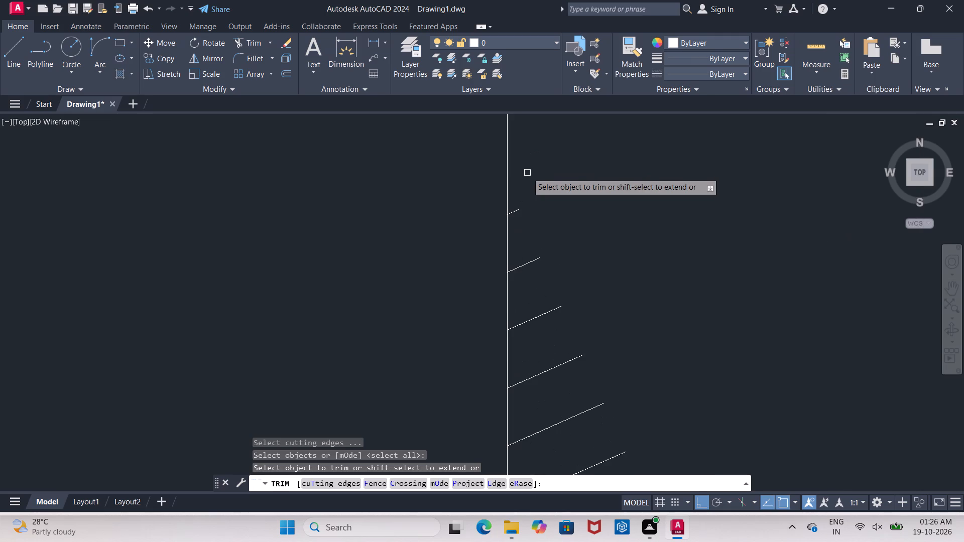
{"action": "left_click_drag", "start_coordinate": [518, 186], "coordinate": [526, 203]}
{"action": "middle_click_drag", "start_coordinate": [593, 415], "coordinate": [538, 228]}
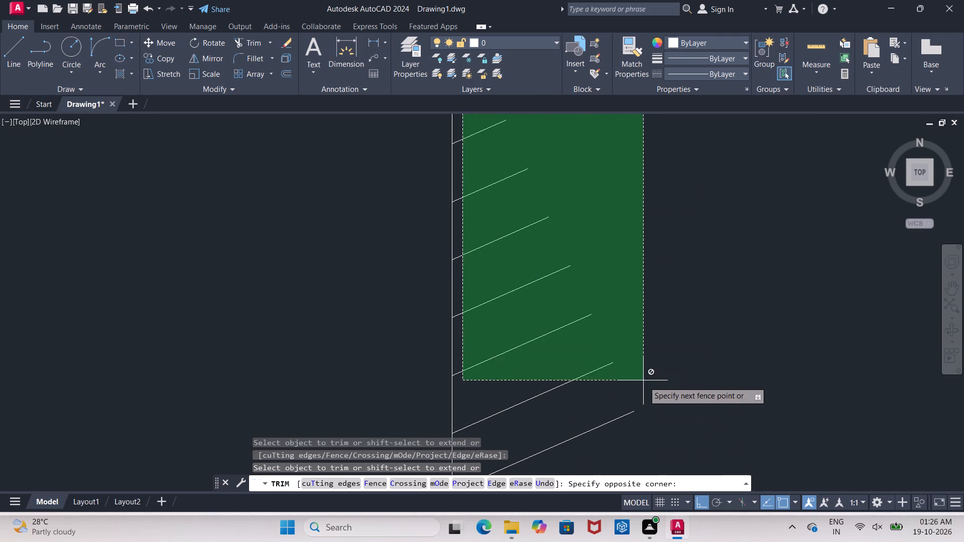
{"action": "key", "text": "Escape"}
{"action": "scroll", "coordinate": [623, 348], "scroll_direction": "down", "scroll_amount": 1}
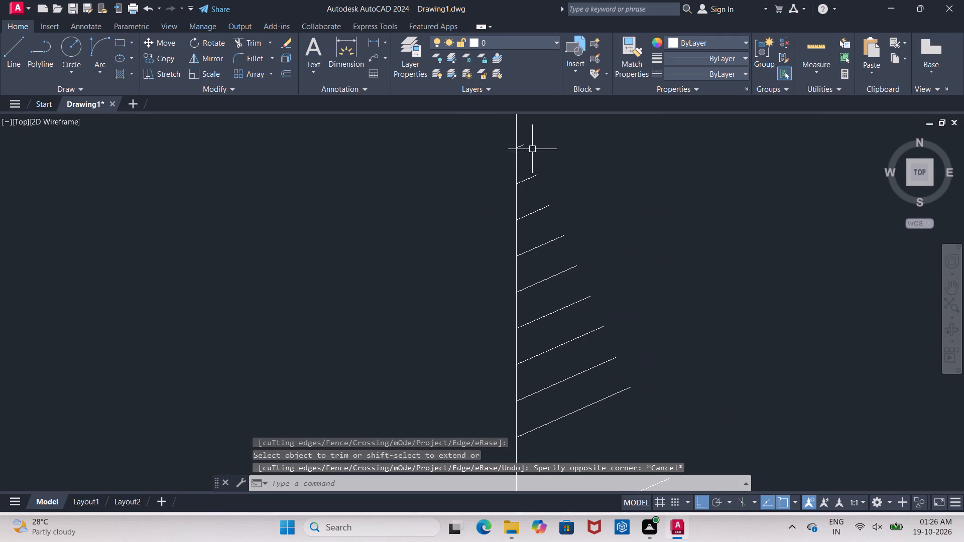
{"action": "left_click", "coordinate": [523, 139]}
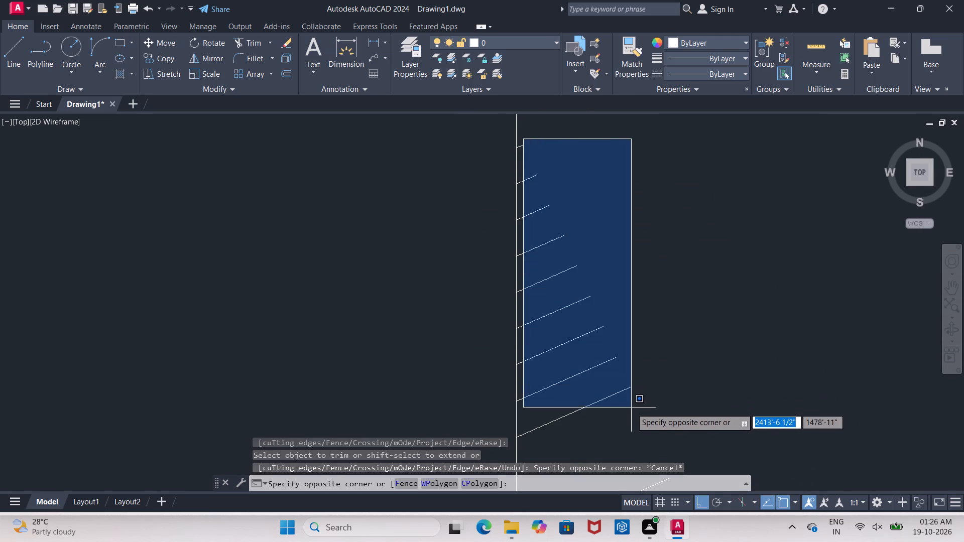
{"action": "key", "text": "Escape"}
Erase the column of nine parallel diagonals extending outward from the bed's right edge above the outer frame.
{"action": "left_click_drag", "start_coordinate": [485, 120], "coordinate": [495, 124]}
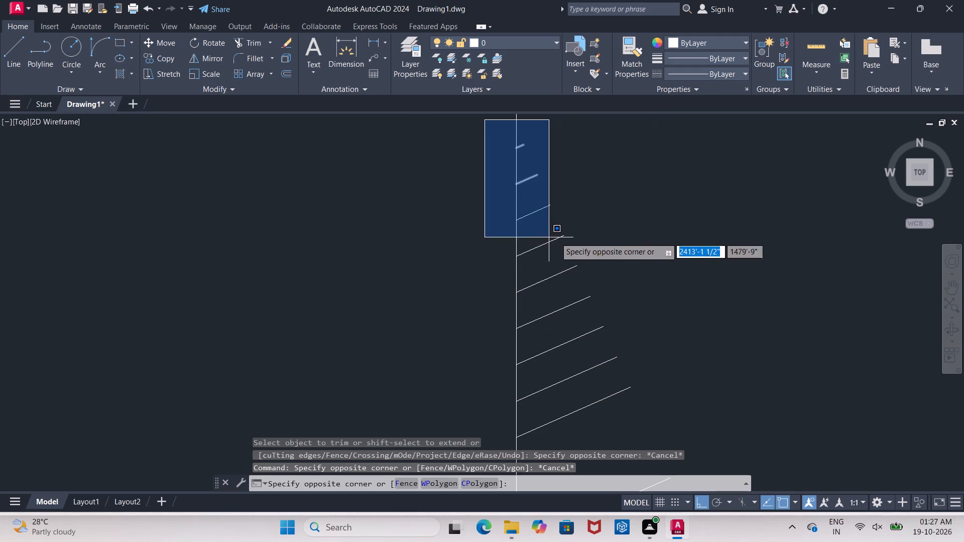
{"action": "left_click", "coordinate": [724, 438]}
{"action": "key", "text": "Delete"}
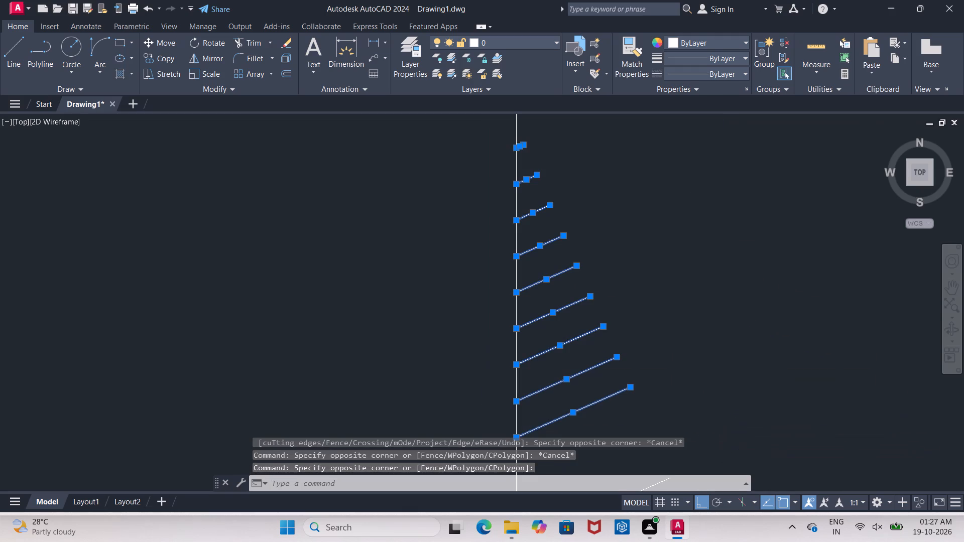
Erase the topmost zigzag diagonal and the tiny leftover stub along the inner side of the bed's left edge.
{"action": "scroll", "coordinate": [723, 435], "scroll_direction": "down", "scroll_amount": 6}
{"action": "middle_click_drag", "start_coordinate": [707, 430], "coordinate": [703, 316]}
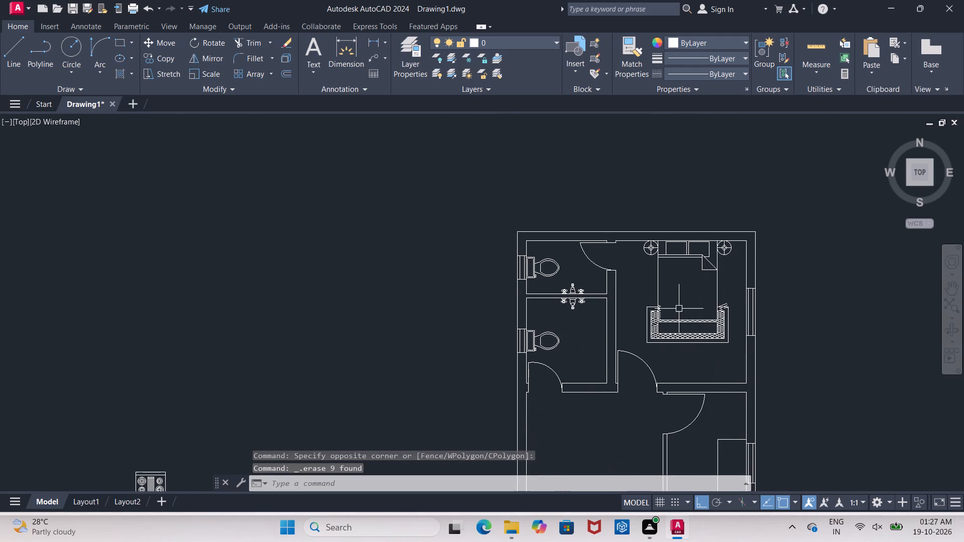
{"action": "scroll", "coordinate": [667, 319], "scroll_direction": "up", "scroll_amount": 6}
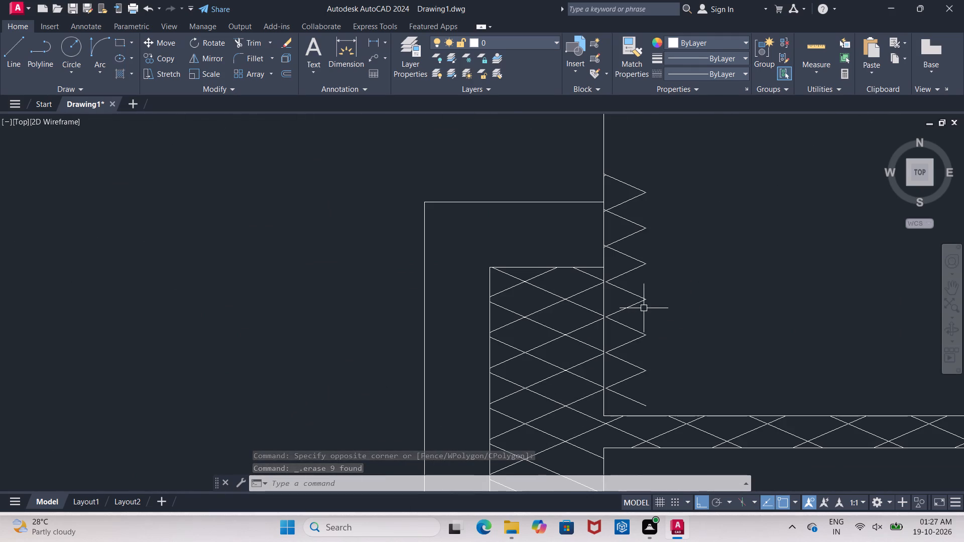
{"action": "left_click", "coordinate": [621, 179]}
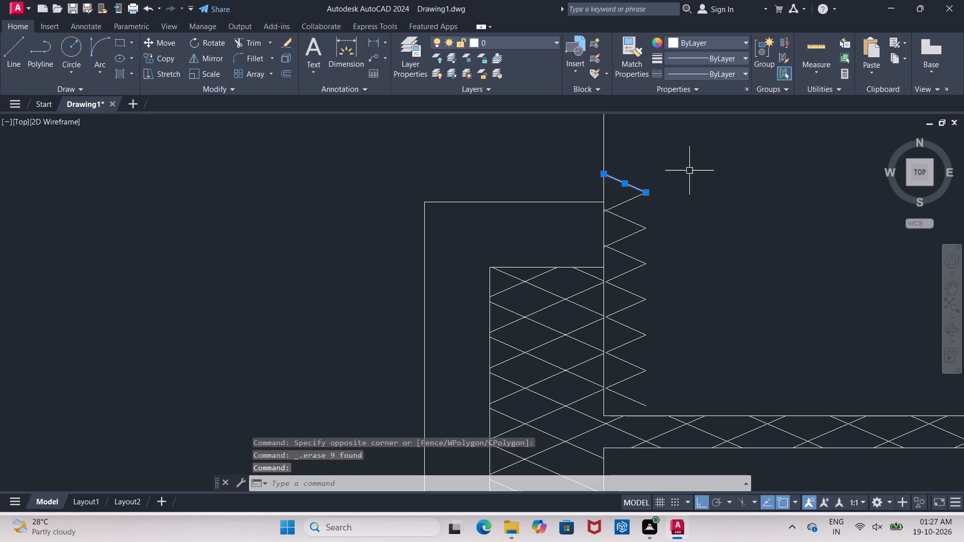
{"action": "key", "text": "Delete"}
{"action": "scroll", "coordinate": [605, 182], "scroll_direction": "up", "scroll_amount": 3}
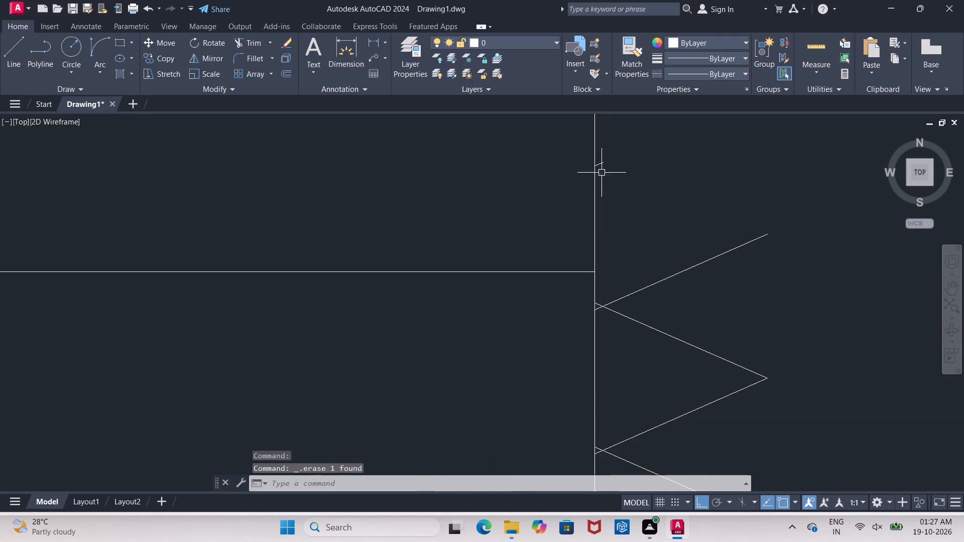
{"action": "left_click", "coordinate": [600, 166]}
{"action": "key", "text": "Delete"}
Erase the next four zigzag diagonals down the bed's left edge, to about the level of the left band's top.
{"action": "scroll", "coordinate": [615, 172], "scroll_direction": "down", "scroll_amount": 3}
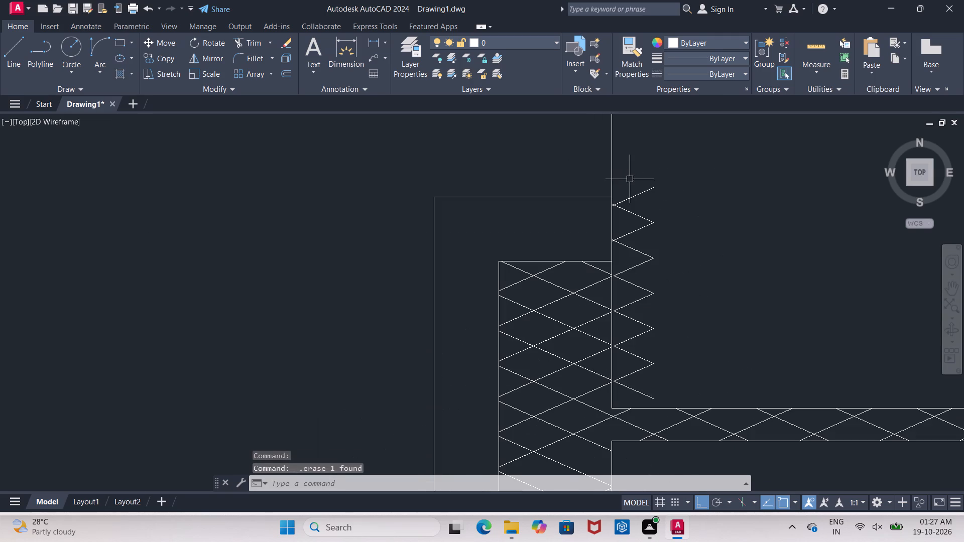
{"action": "left_click", "coordinate": [639, 188]}
{"action": "left_click", "coordinate": [639, 195]}
{"action": "key", "text": "Delete"}
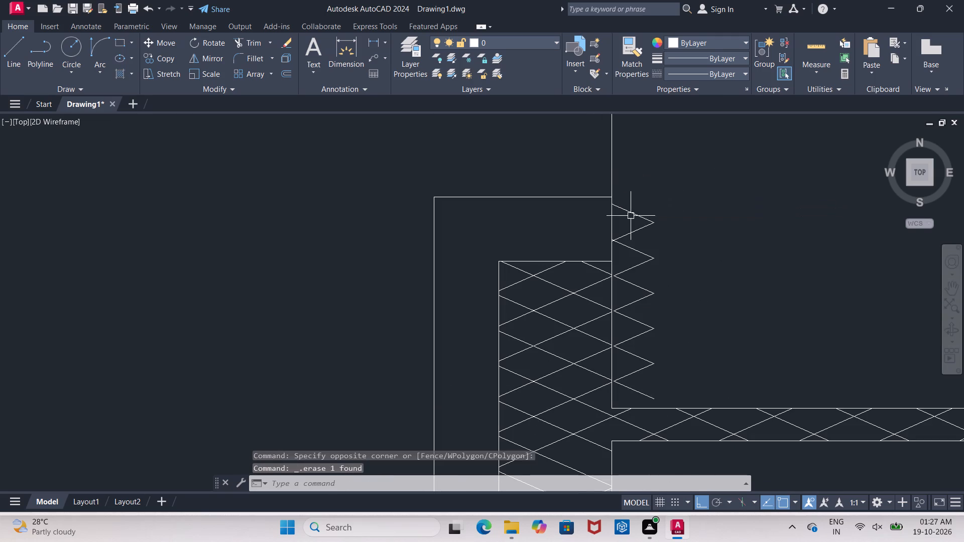
{"action": "left_click", "coordinate": [630, 213]}
{"action": "key", "text": "Delete"}
{"action": "left_click", "coordinate": [636, 230]}
{"action": "key", "text": "Delete"}
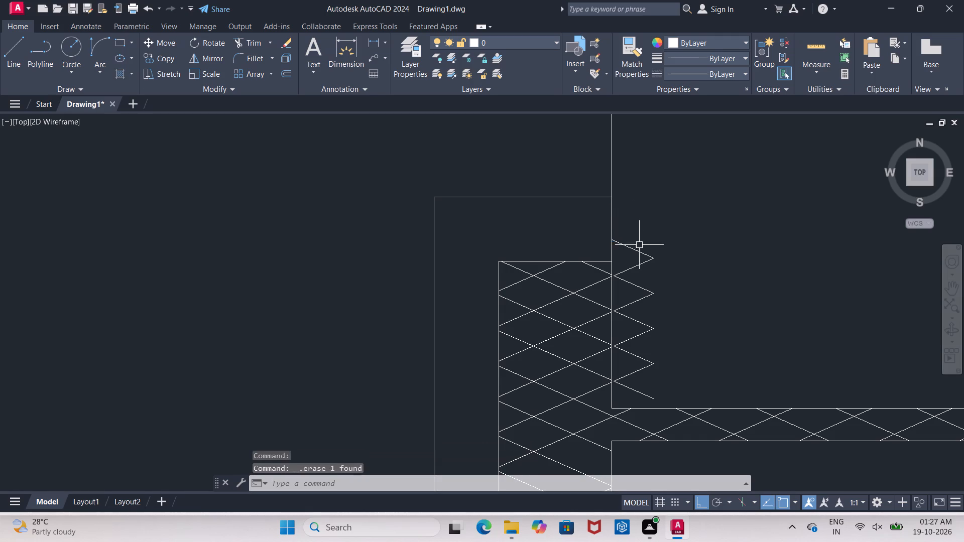
{"action": "left_click", "coordinate": [640, 247]}
{"action": "left_click", "coordinate": [639, 253]}
{"action": "key", "text": "Delete"}
Erase the next five zigzag diagonals along the bed's left edge, beside the upper part of the left lattice band.
{"action": "left_click", "coordinate": [640, 268]}
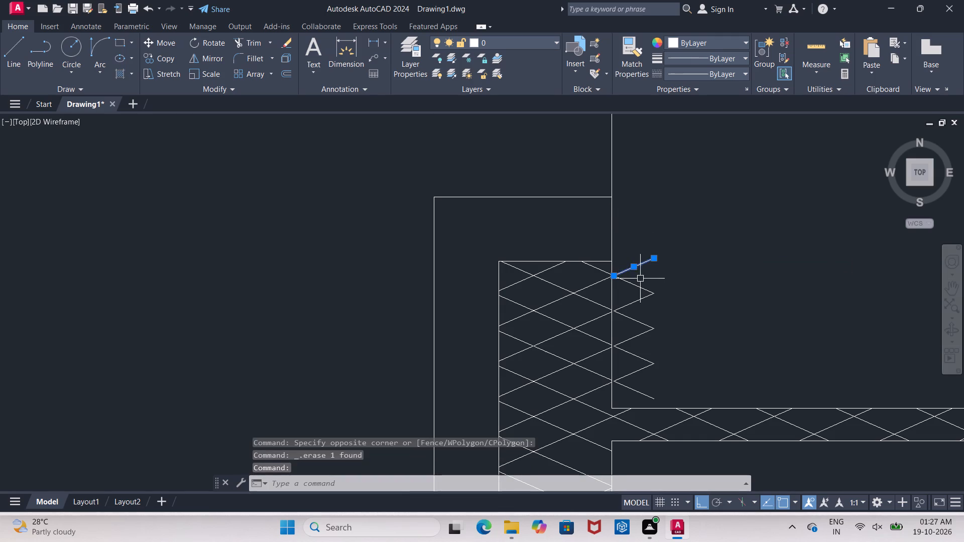
{"action": "key", "text": "Delete"}
{"action": "left_click", "coordinate": [640, 284]}
{"action": "key", "text": "Delete"}
{"action": "left_click", "coordinate": [637, 299]}
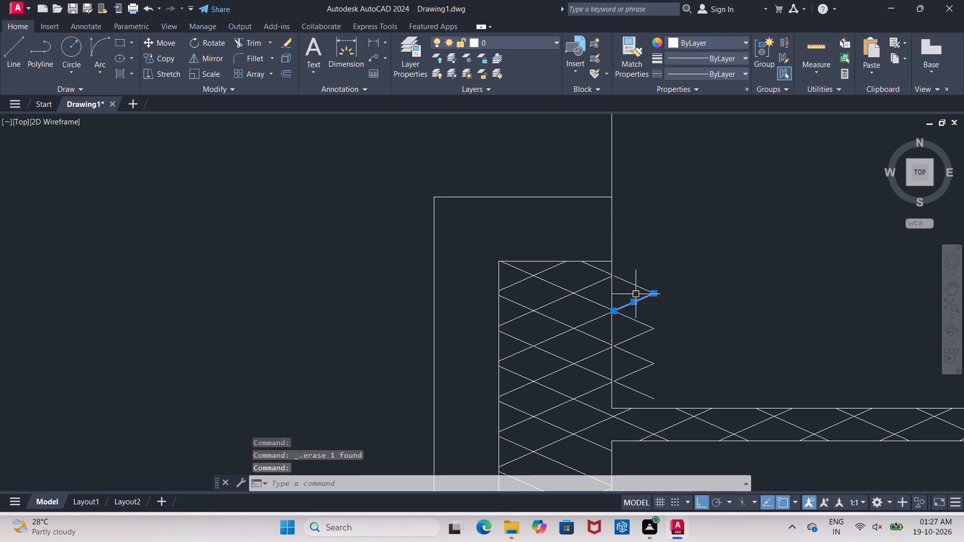
{"action": "key", "text": "Delete"}
{"action": "left_click", "coordinate": [632, 284]}
{"action": "key", "text": "Delete"}
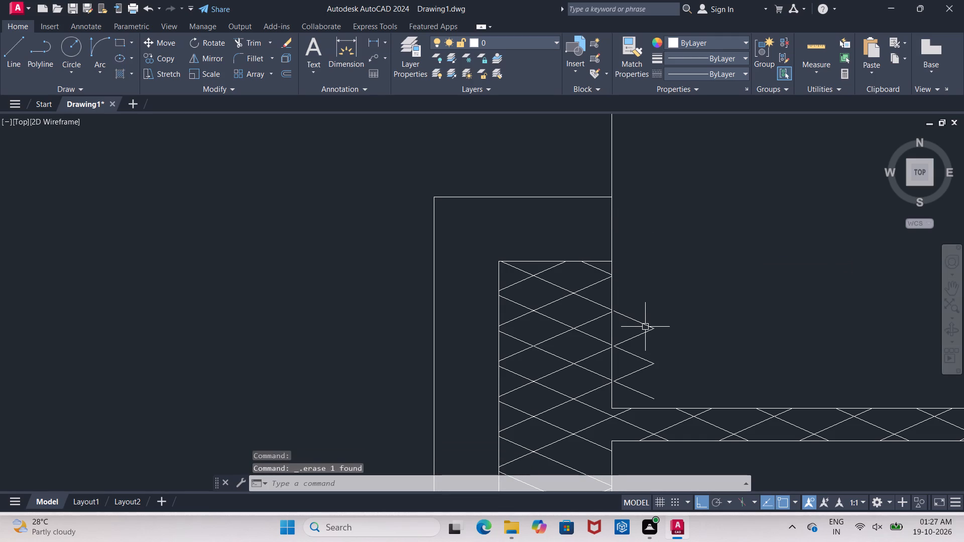
{"action": "left_click", "coordinate": [642, 325]}
{"action": "key", "text": "Delete"}
{"action": "left_click", "coordinate": [645, 334]}
{"action": "key", "text": "Delete"}
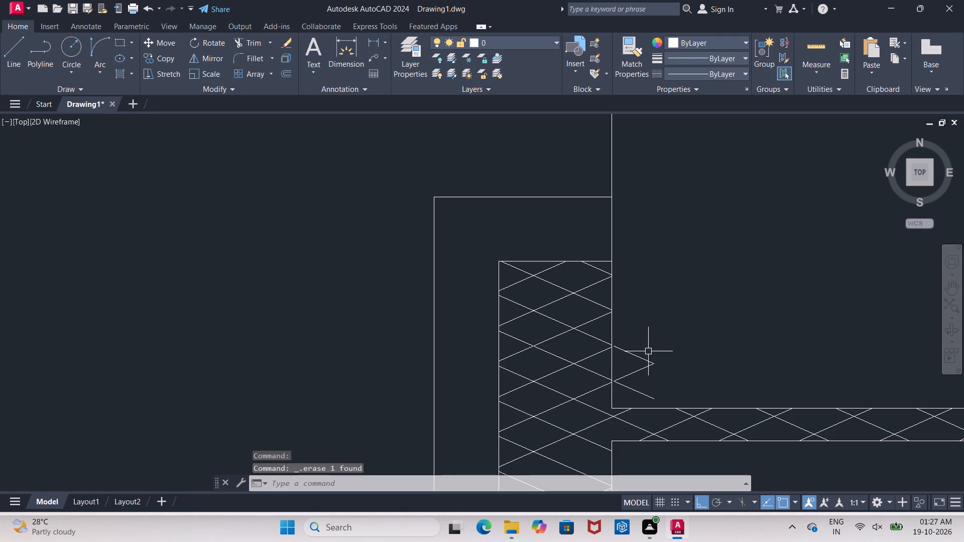
Erase the last three zigzag diagonals inside the bed's left edge, just above the horizontal lattice strip.
{"action": "left_click", "coordinate": [642, 353]}
{"action": "left_click", "coordinate": [640, 357]}
{"action": "left_click", "coordinate": [640, 357]}
{"action": "left_click", "coordinate": [640, 357]}
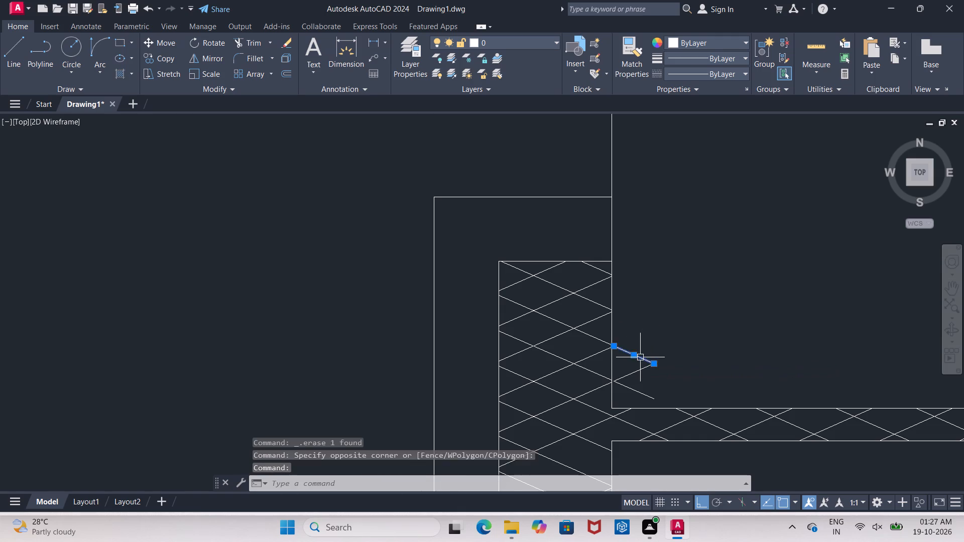
{"action": "key", "text": "Delete"}
{"action": "left_click", "coordinate": [644, 370]}
{"action": "key", "text": "Delete"}
{"action": "left_click", "coordinate": [642, 386]}
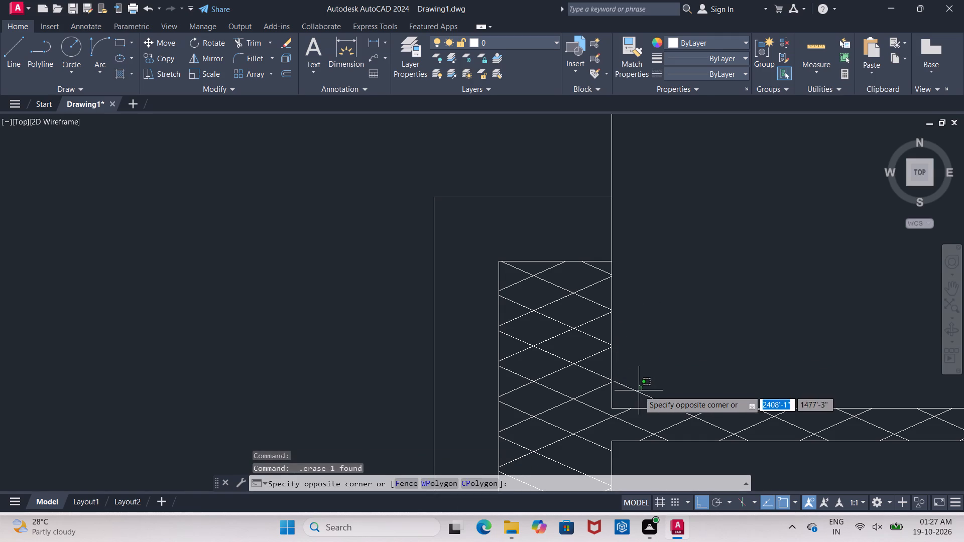
{"action": "left_click", "coordinate": [639, 390]}
{"action": "key", "text": "Delete"}
{"action": "left_click", "coordinate": [637, 393]}
{"action": "key", "text": "Delete"}
Offset a rising diagonal in the left lattice band upward by 2" to fill the gap in the pattern.
{"action": "scroll", "coordinate": [649, 376], "scroll_direction": "down", "scroll_amount": 2}
{"action": "middle_click_drag", "start_coordinate": [649, 377], "coordinate": [631, 218]}
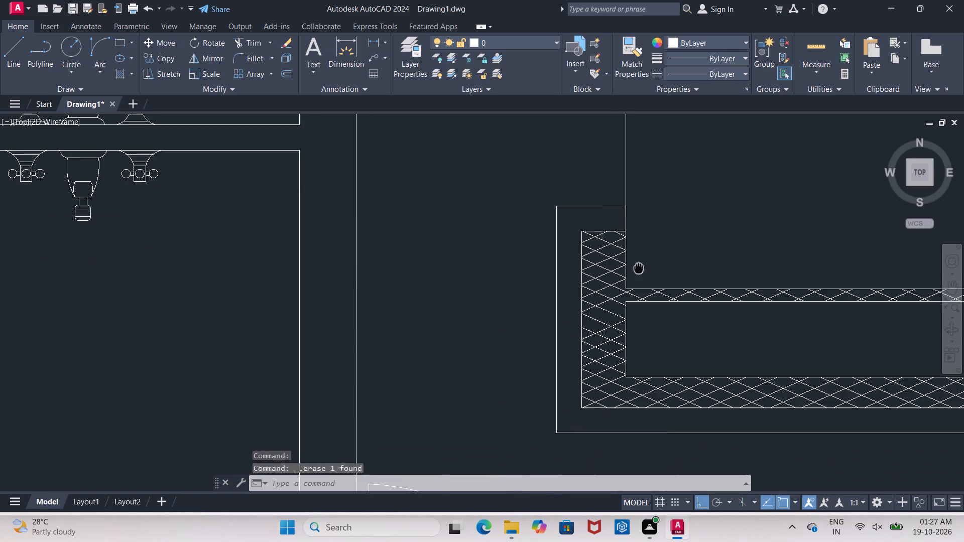
{"action": "middle_click_drag", "start_coordinate": [631, 218], "coordinate": [622, 168]}
{"action": "scroll", "coordinate": [656, 223], "scroll_direction": "up", "scroll_amount": 2}
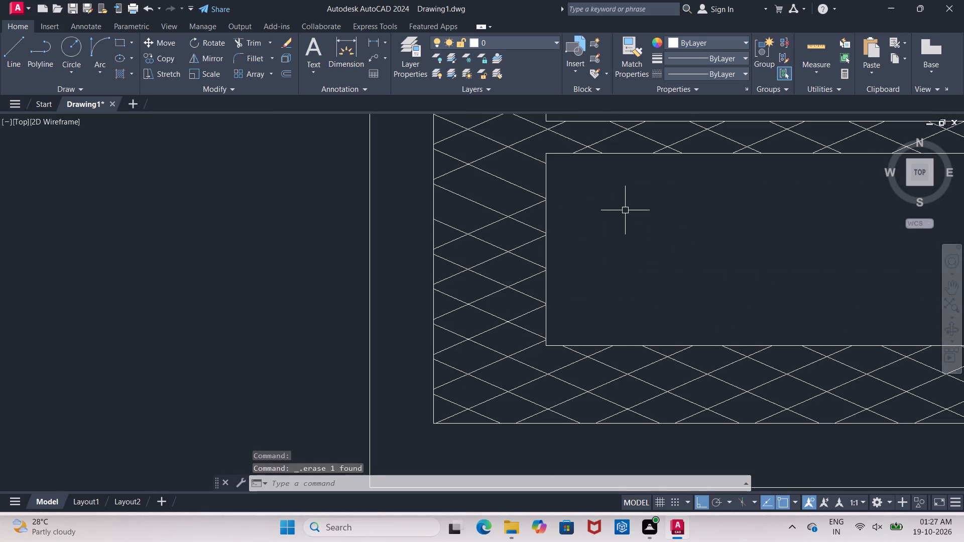
{"action": "key", "text": "Escape"}
{"action": "key", "text": "o"}
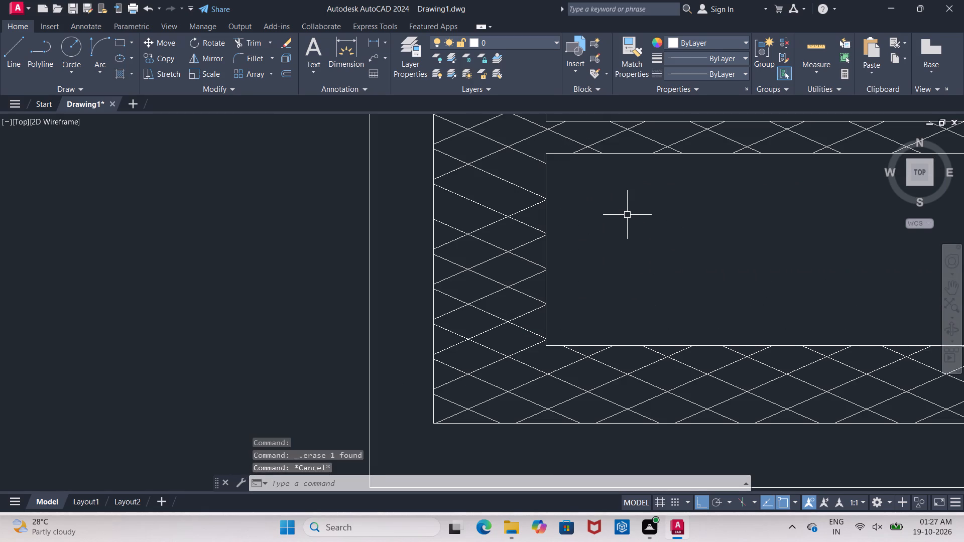
{"action": "key", "text": "Return"}
{"action": "type", "text": "2\""}
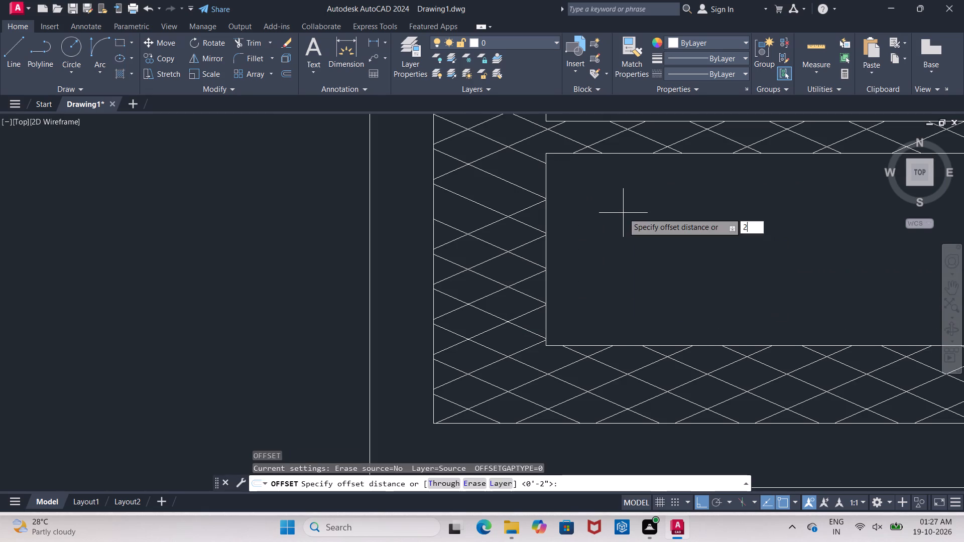
{"action": "key", "text": "Return"}
{"action": "left_click", "coordinate": [501, 220]}
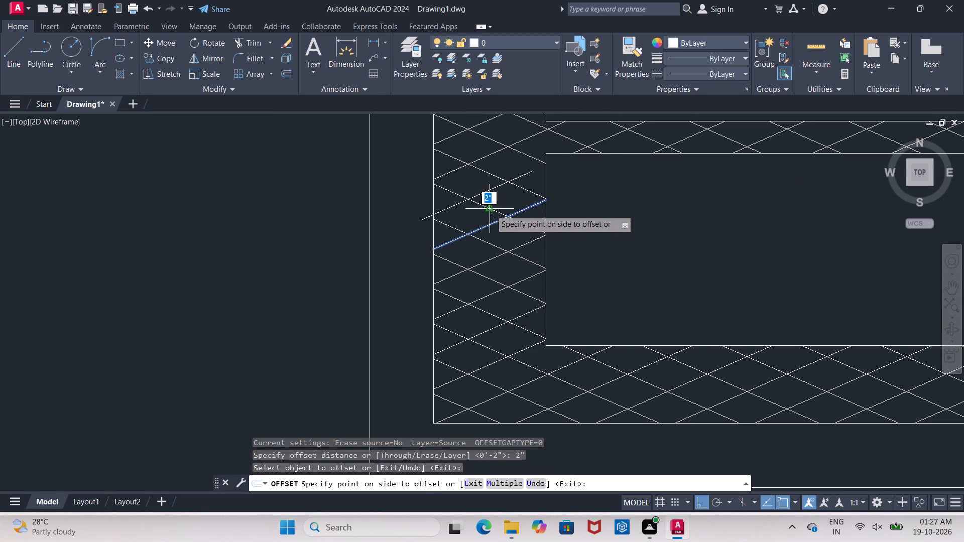
{"action": "left_click", "coordinate": [480, 186]}
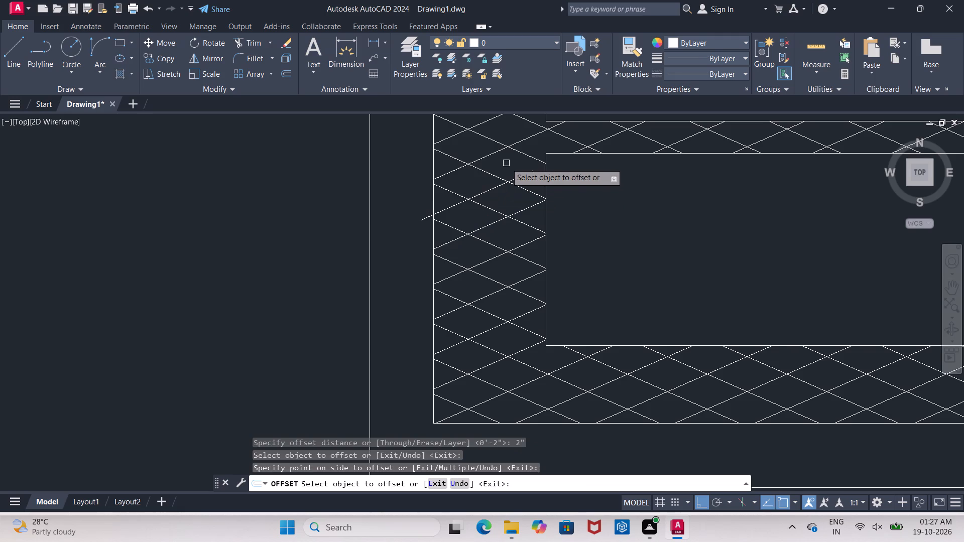
{"action": "middle_click_drag", "start_coordinate": [506, 163], "coordinate": [462, 221]}
{"action": "key", "text": "Escape"}
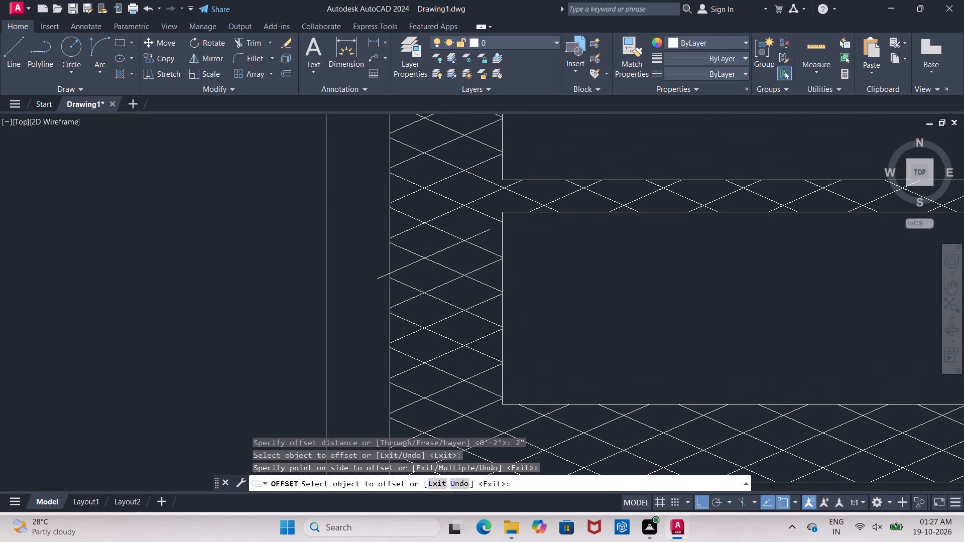
Fit the new rising diagonal to the left lattice band: extend it to the inner edge and trim its overhang at the outer edge.
{"action": "type", "text": "EX"}
{"action": "key", "text": "space"}
{"action": "key", "text": "space"}
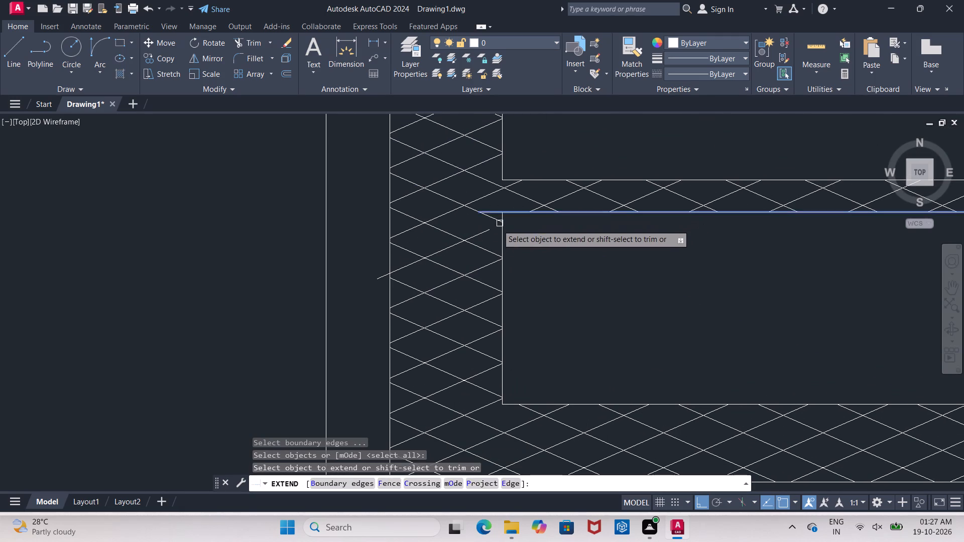
{"action": "left_click", "coordinate": [485, 231]}
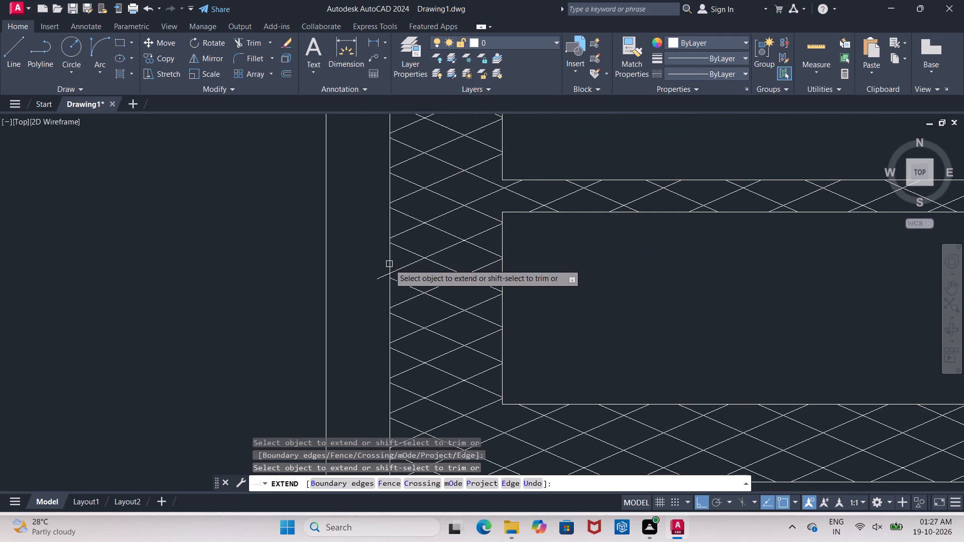
{"action": "key", "text": "Escape"}
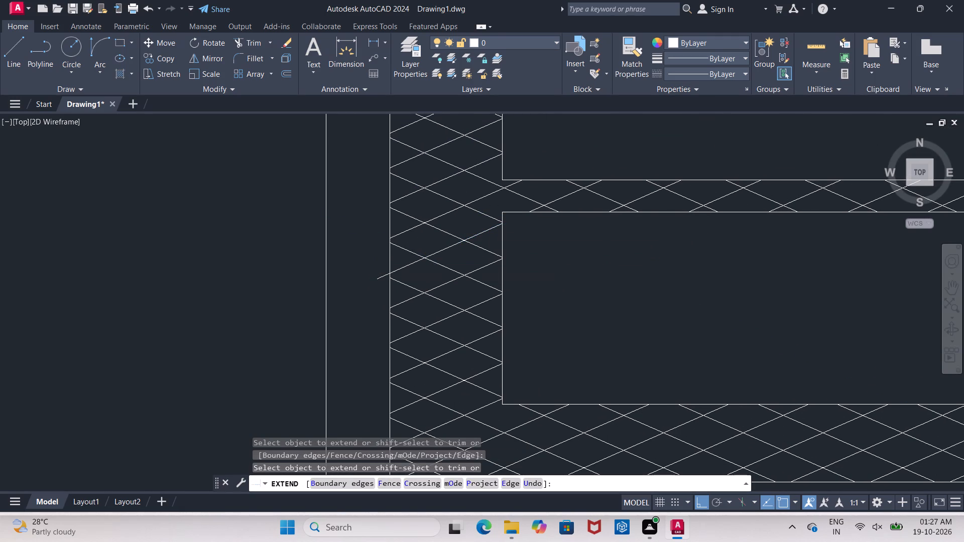
{"action": "type", "text": "TR"}
{"action": "key", "text": "space"}
{"action": "key", "text": "space"}
{"action": "left_click", "coordinate": [384, 275]}
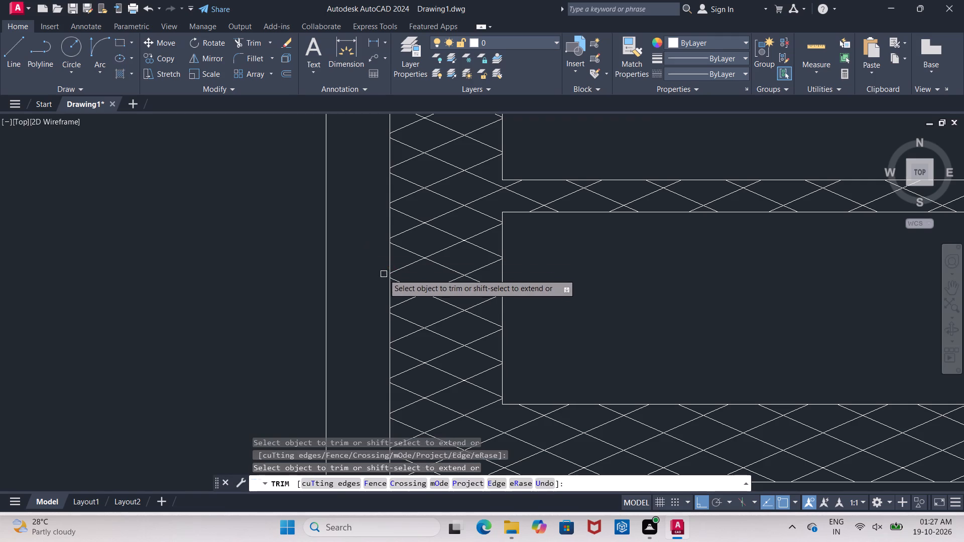
Erase the three stray zigzag diagonals just above the top of the right lattice band.
{"action": "scroll", "coordinate": [385, 265], "scroll_direction": "down", "scroll_amount": 3}
{"action": "scroll", "coordinate": [677, 195], "scroll_direction": "up", "scroll_amount": 3}
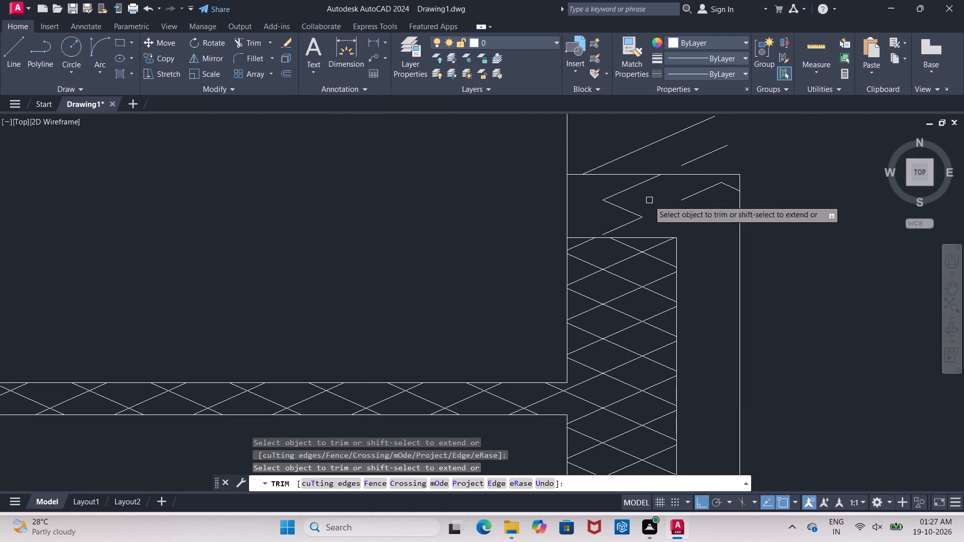
{"action": "left_click", "coordinate": [632, 189]}
{"action": "key", "text": "Escape"}
{"action": "left_click", "coordinate": [632, 189]}
{"action": "left_click", "coordinate": [619, 206]}
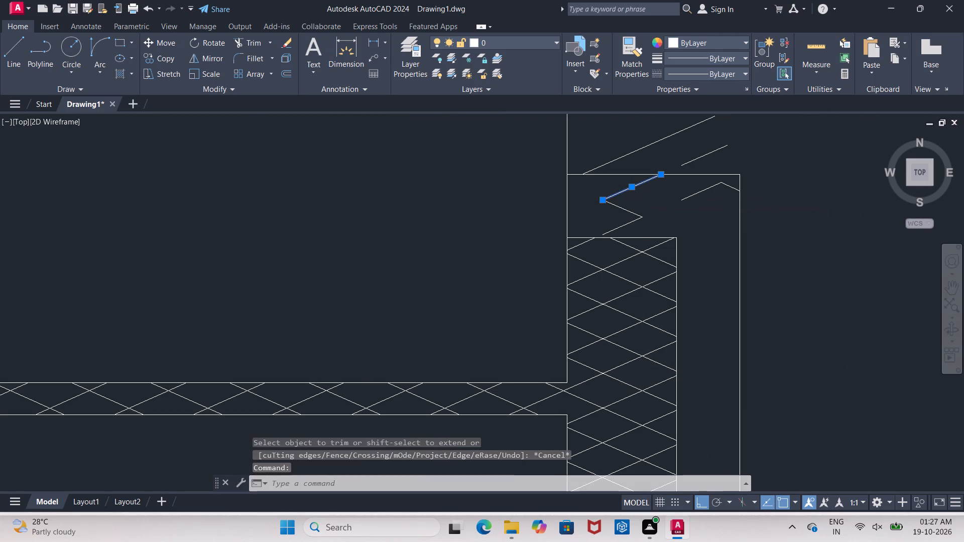
{"action": "left_click", "coordinate": [633, 219]}
{"action": "key", "text": "Delete"}
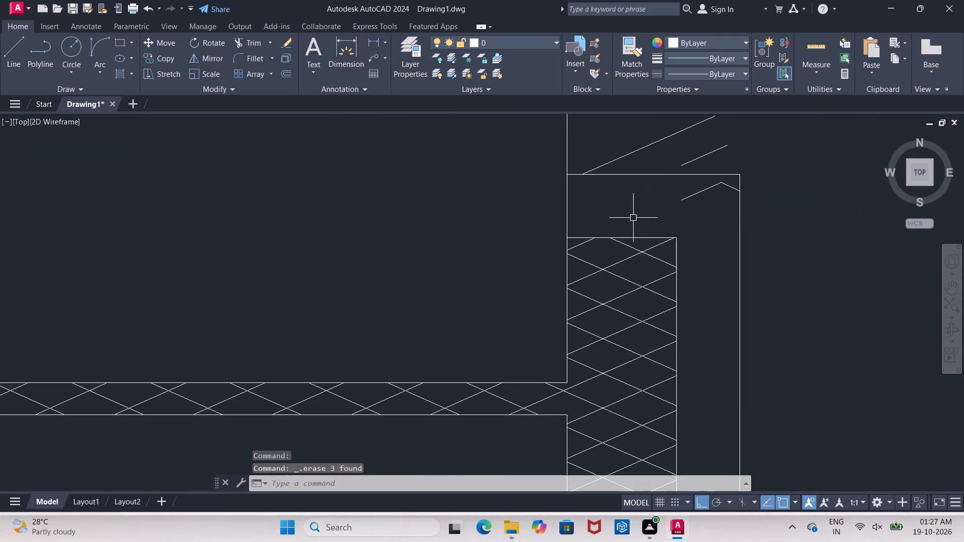
Erase the four remaining stray diagonals around the top right corner of the outer outline, two above its edge and two inside.
{"action": "left_click", "coordinate": [626, 151]}
{"action": "left_click", "coordinate": [703, 153]}
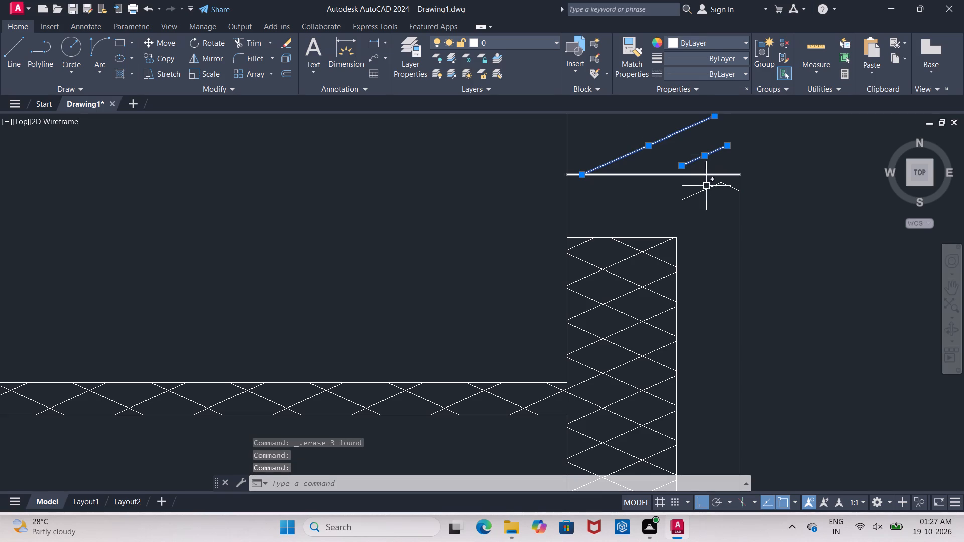
{"action": "left_click", "coordinate": [707, 195]}
{"action": "left_click", "coordinate": [707, 188]}
{"action": "left_click", "coordinate": [726, 186]}
{"action": "key", "text": "Delete"}
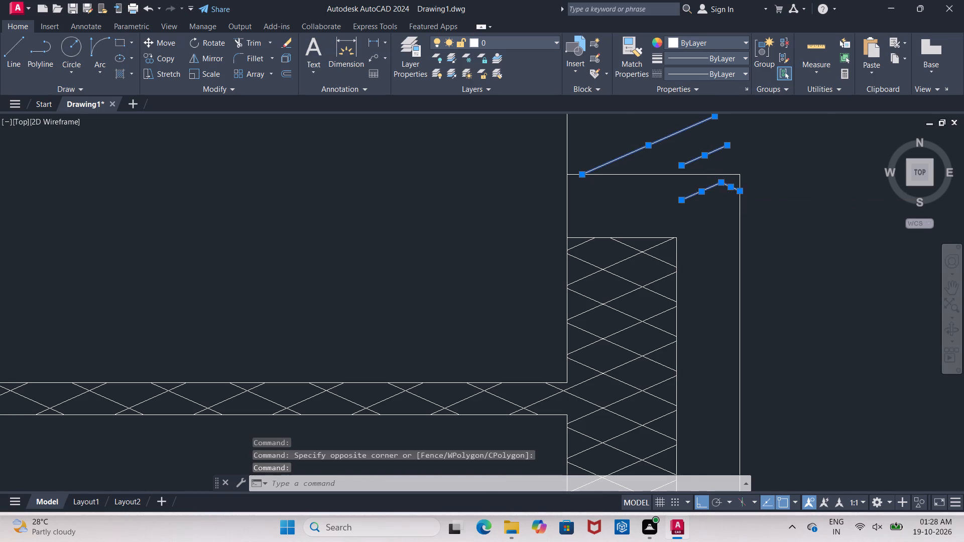
Move the whole lattice frame with its outer outline straight down slightly, leaving a gap below the bed's bottom edge.
{"action": "scroll", "coordinate": [726, 184], "scroll_direction": "down", "scroll_amount": 3}
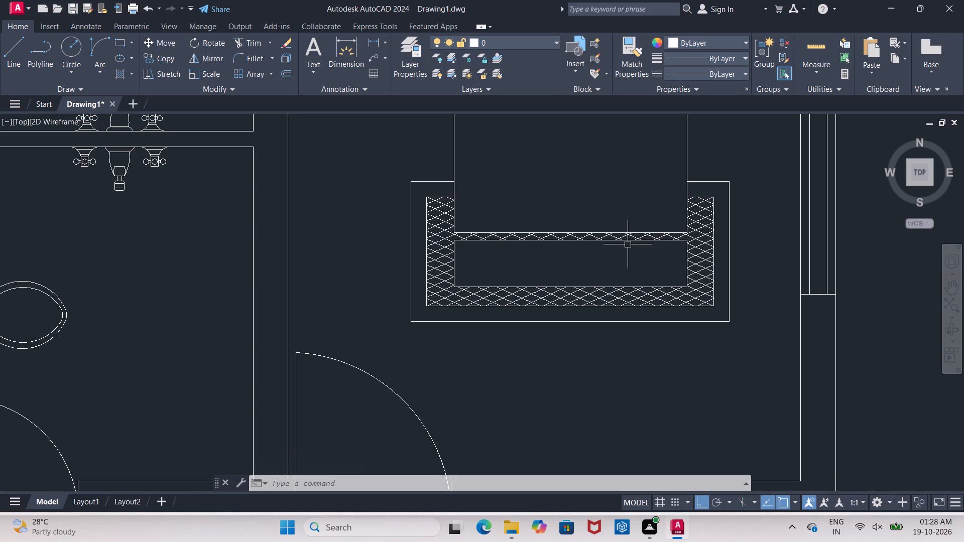
{"action": "scroll", "coordinate": [634, 244], "scroll_direction": "down", "scroll_amount": 3}
{"action": "middle_click_drag", "start_coordinate": [638, 288], "coordinate": [593, 232]}
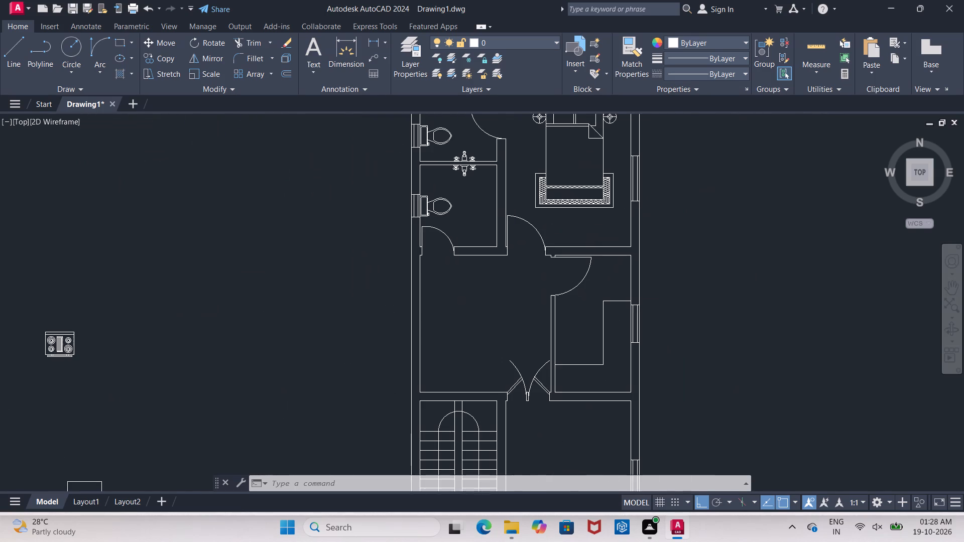
{"action": "scroll", "coordinate": [546, 179], "scroll_direction": "up", "scroll_amount": 3}
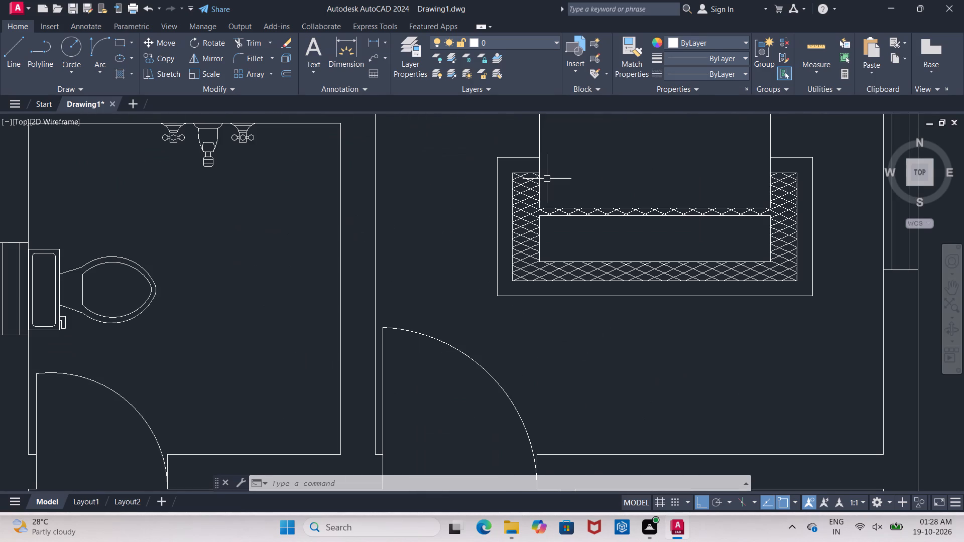
{"action": "left_click_drag", "start_coordinate": [479, 147], "coordinate": [484, 151]}
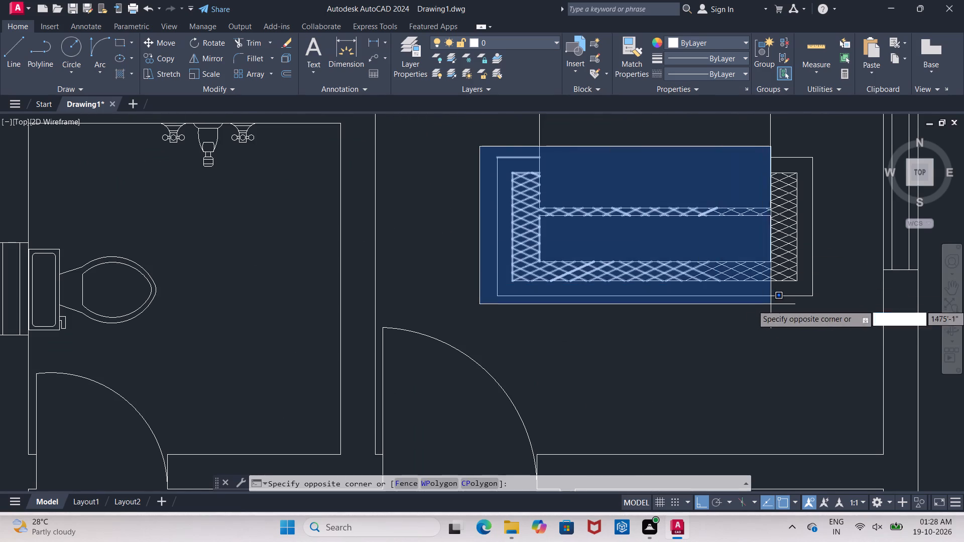
{"action": "left_click", "coordinate": [835, 319]}
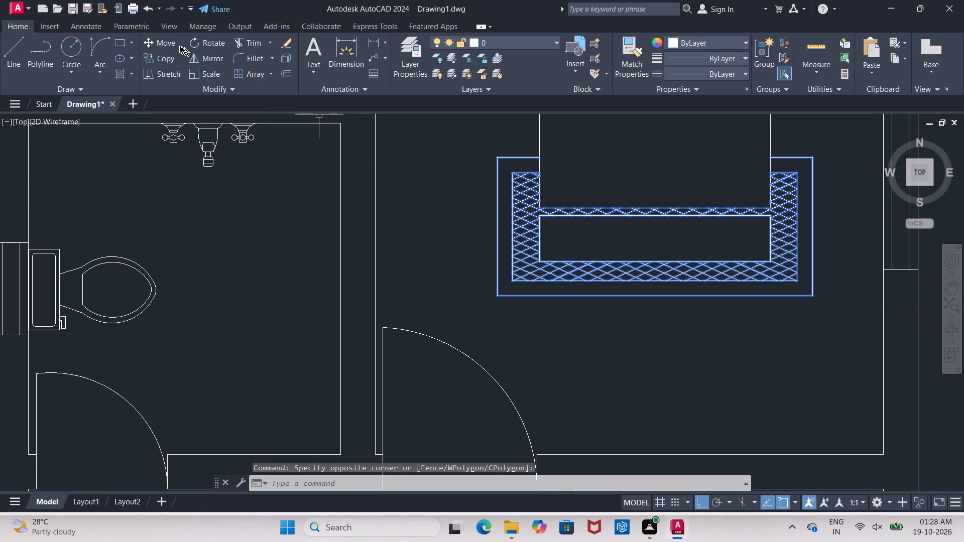
{"action": "left_click", "coordinate": [167, 42]}
{"action": "left_click", "coordinate": [655, 123]}
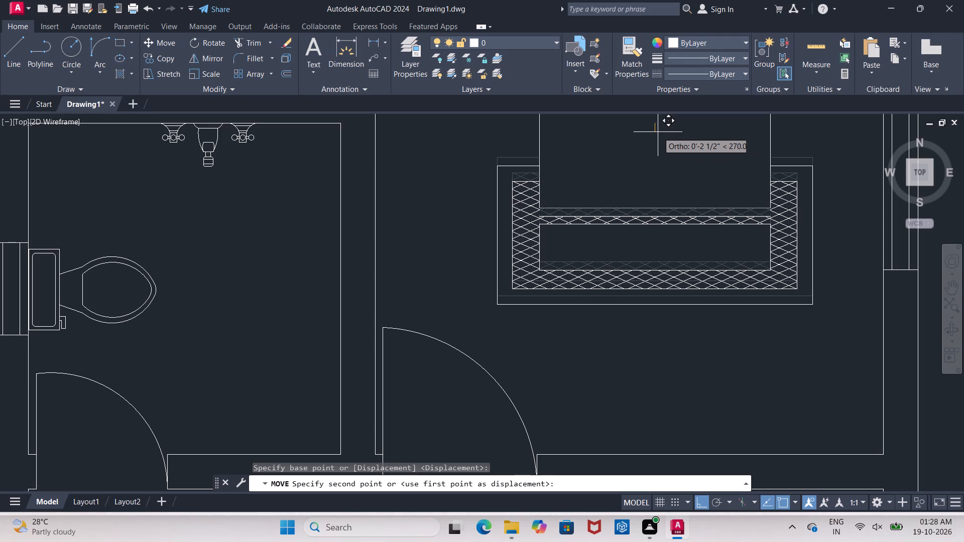
{"action": "left_click", "coordinate": [659, 139]}
Offset the leftmost rising diagonal of the horizontal strip upward by 2" three times in succession, across the gap below the bed.
{"action": "scroll", "coordinate": [576, 226], "scroll_direction": "up", "scroll_amount": 1}
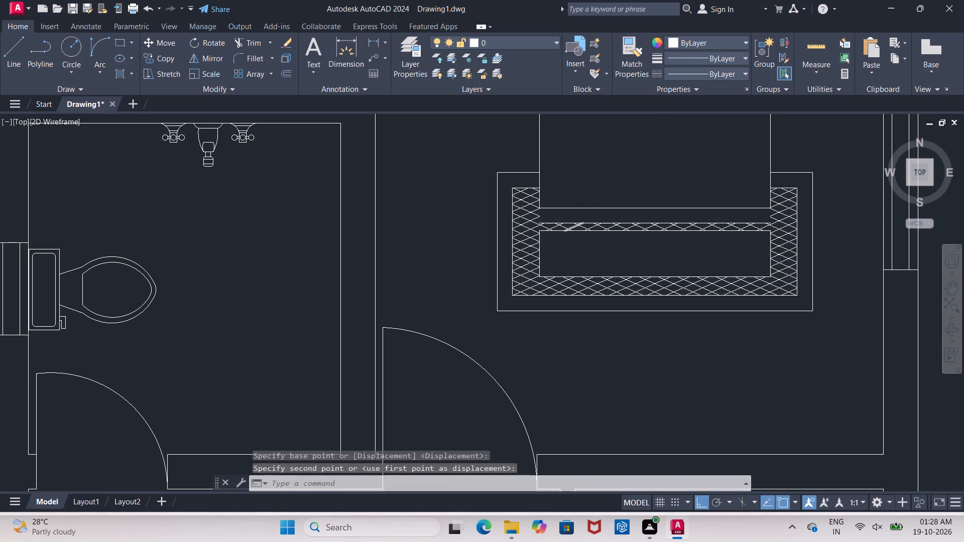
{"action": "scroll", "coordinate": [576, 226], "scroll_direction": "up", "scroll_amount": 2}
{"action": "left_click", "coordinate": [581, 213]}
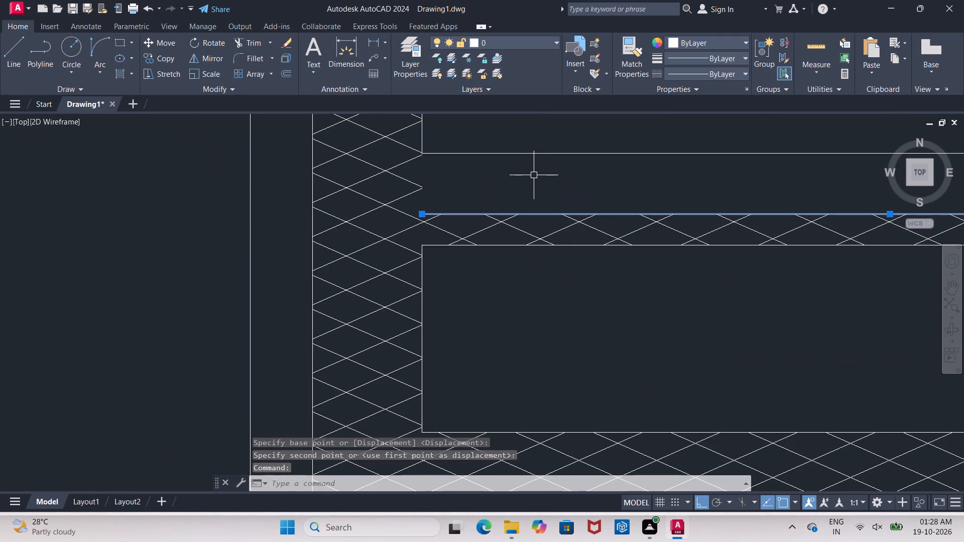
{"action": "key", "text": "Escape"}
{"action": "key", "text": "o"}
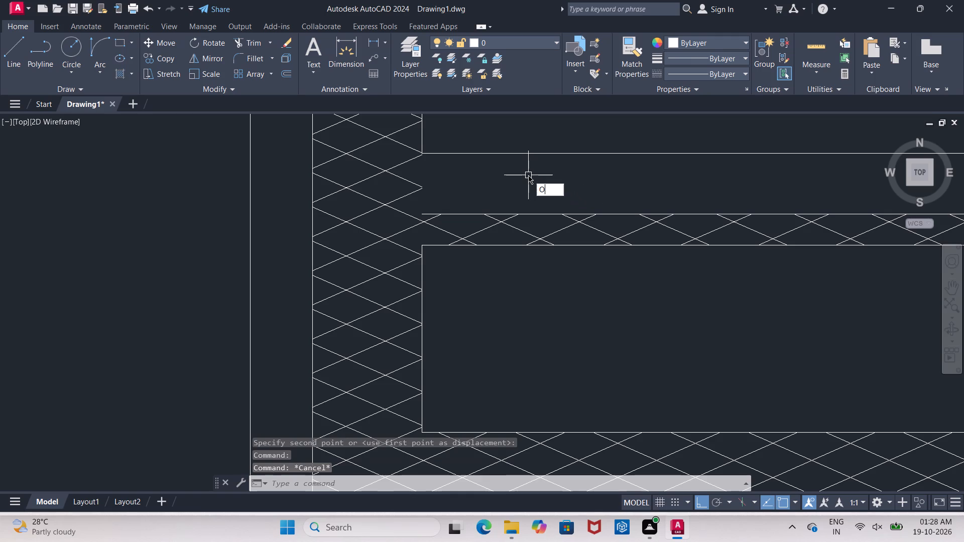
{"action": "key", "text": "Return"}
{"action": "type", "text": "2\""}
{"action": "key", "text": "Return"}
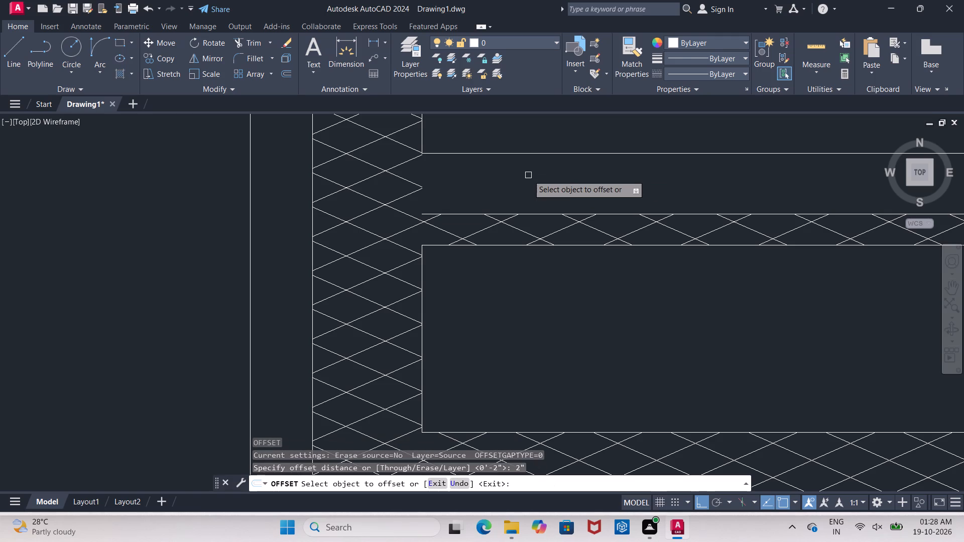
{"action": "left_click", "coordinate": [486, 226]}
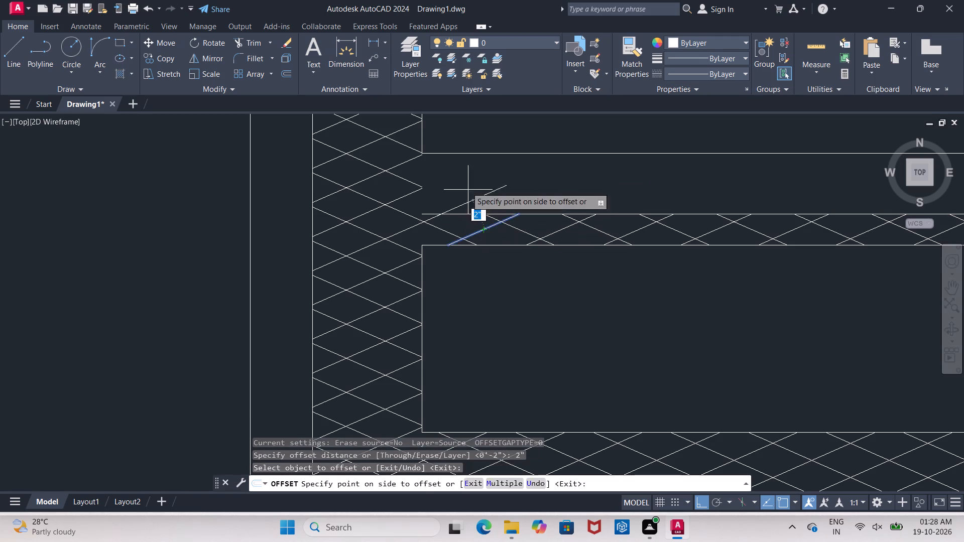
{"action": "left_click", "coordinate": [464, 180]}
{"action": "left_click", "coordinate": [475, 197]}
{"action": "left_click", "coordinate": [456, 158]}
{"action": "left_click", "coordinate": [463, 172]}
{"action": "left_click", "coordinate": [438, 142]}
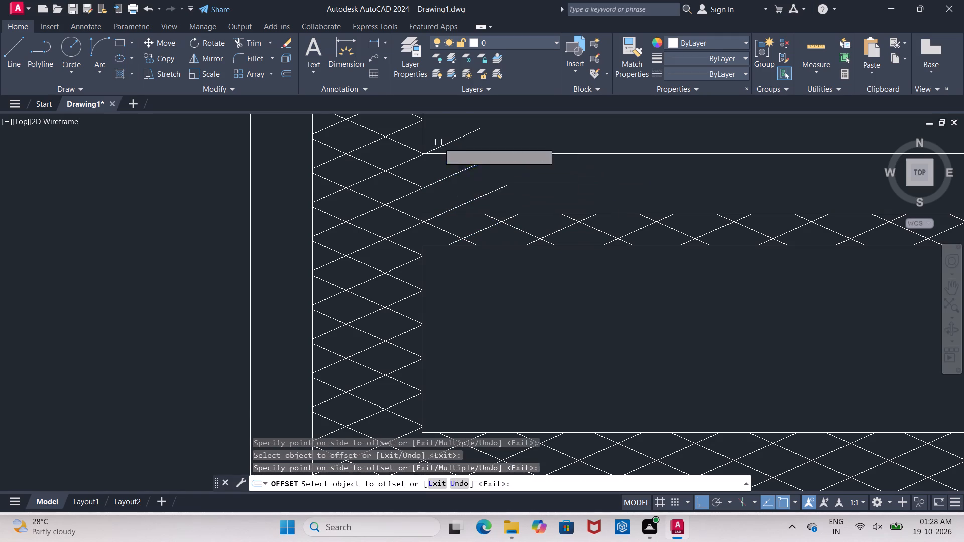
Offset the next rising diagonals of the horizontal strip upward by 2" into the gap, working towards the right.
{"action": "left_click", "coordinate": [514, 219]}
{"action": "left_click", "coordinate": [512, 199]}
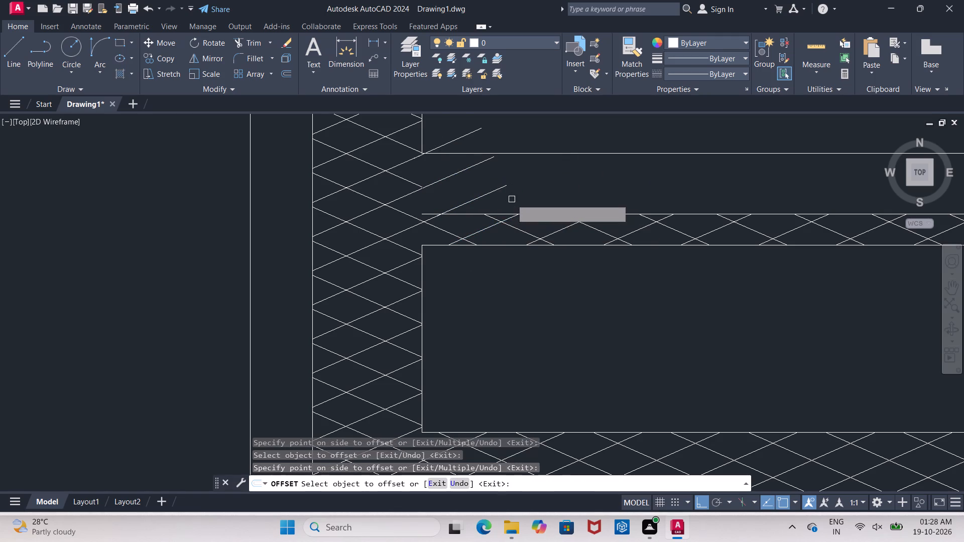
{"action": "left_click", "coordinate": [562, 232]}
{"action": "left_click", "coordinate": [555, 172]}
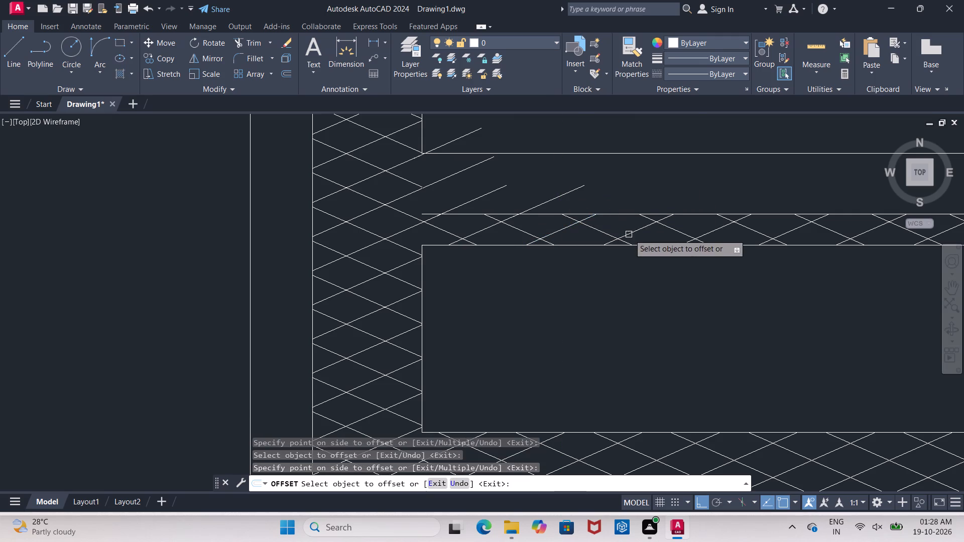
{"action": "left_click_drag", "start_coordinate": [630, 234], "coordinate": [632, 230]}
{"action": "left_click", "coordinate": [618, 152]}
{"action": "left_click", "coordinate": [709, 234]}
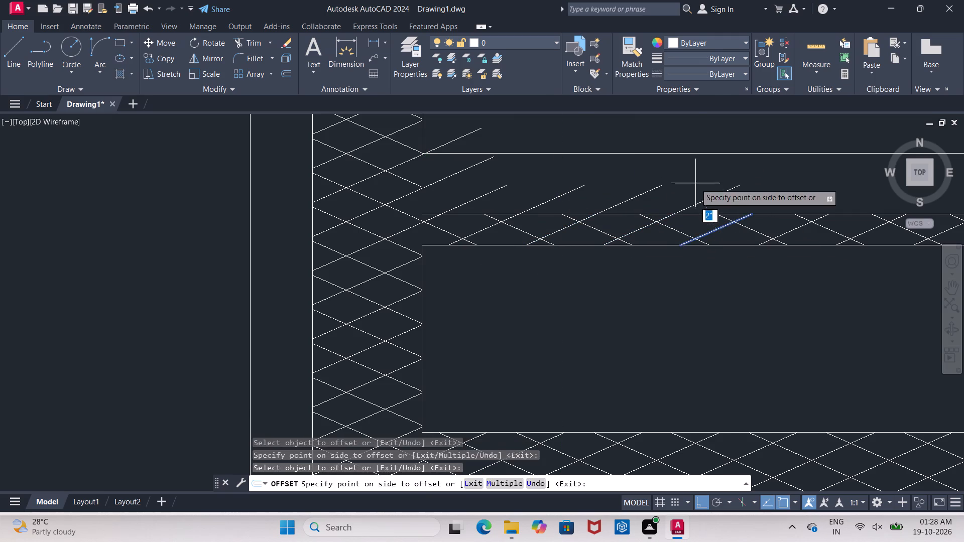
{"action": "left_click", "coordinate": [695, 183]}
{"action": "left_click", "coordinate": [721, 190]}
{"action": "left_click", "coordinate": [693, 148]}
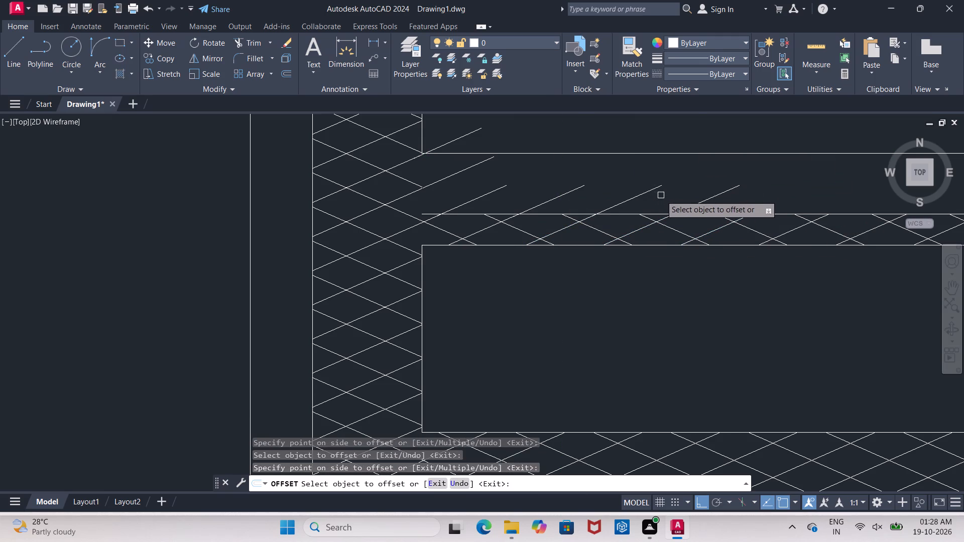
Offset the new diagonals in the left part of the gap upward again by 2", towards and past the bed's bottom edge.
{"action": "left_click", "coordinate": [651, 191]}
{"action": "left_click", "coordinate": [593, 153]}
{"action": "left_click", "coordinate": [638, 197]}
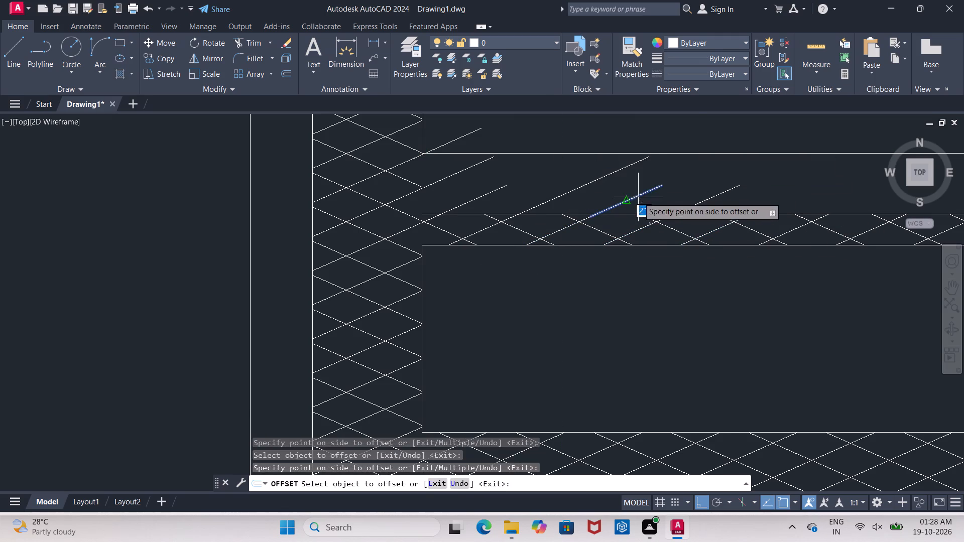
{"action": "left_click", "coordinate": [574, 164]}
{"action": "left_click", "coordinate": [492, 189]}
{"action": "left_click", "coordinate": [479, 153]}
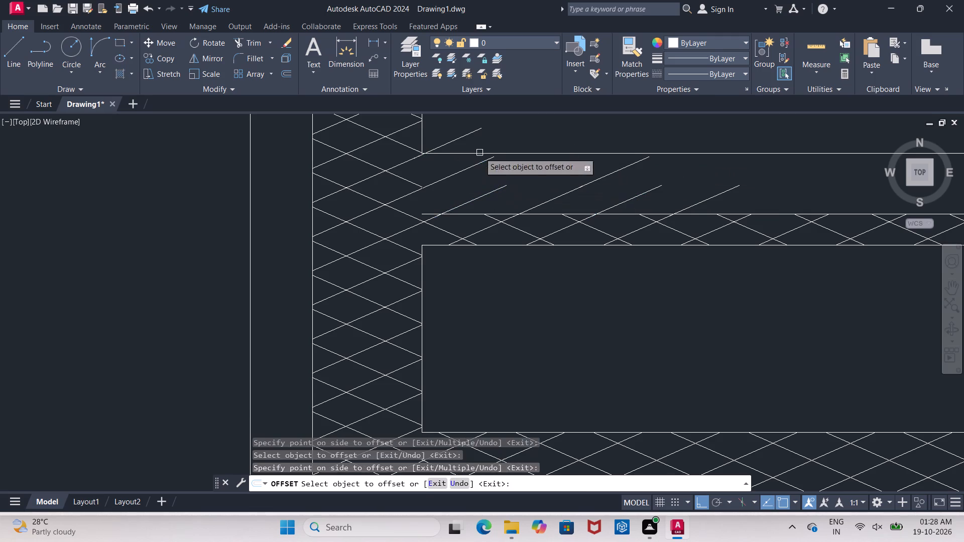
{"action": "left_click", "coordinate": [593, 184]}
{"action": "left_click", "coordinate": [547, 149]}
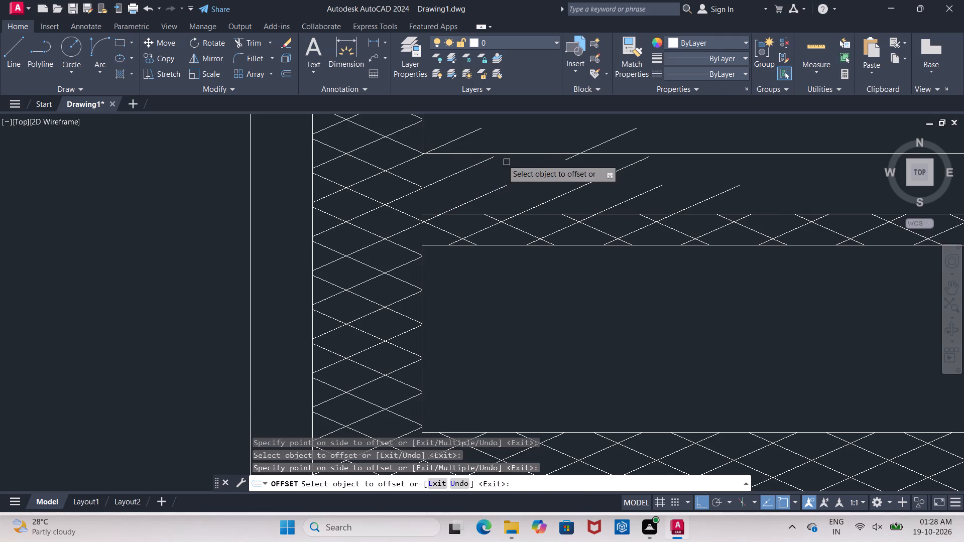
{"action": "left_click", "coordinate": [702, 204]}
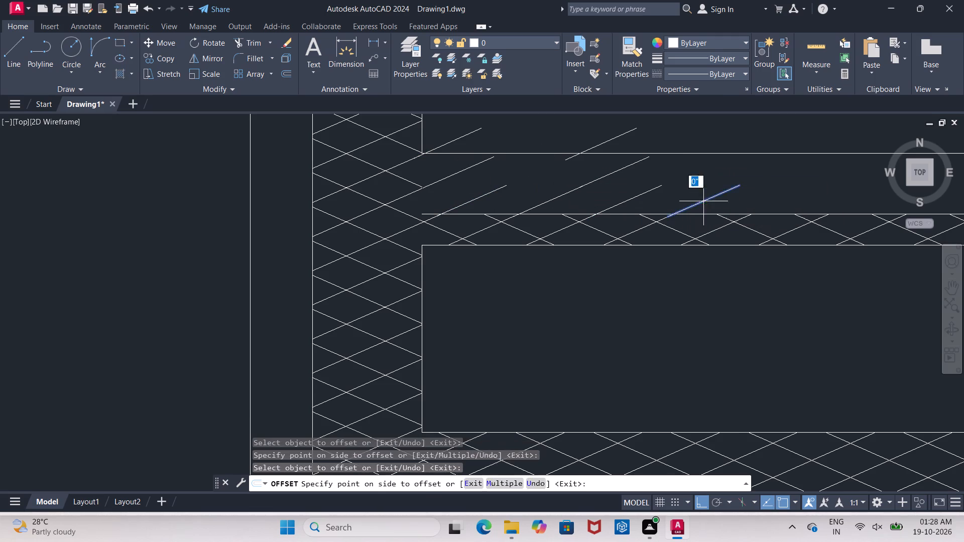
{"action": "left_click", "coordinate": [674, 158]}
Offset the next four rising diagonals in the middle of the horizontal strip upward by 2" into the gap.
{"action": "middle_click_drag", "start_coordinate": [805, 180], "coordinate": [495, 208]}
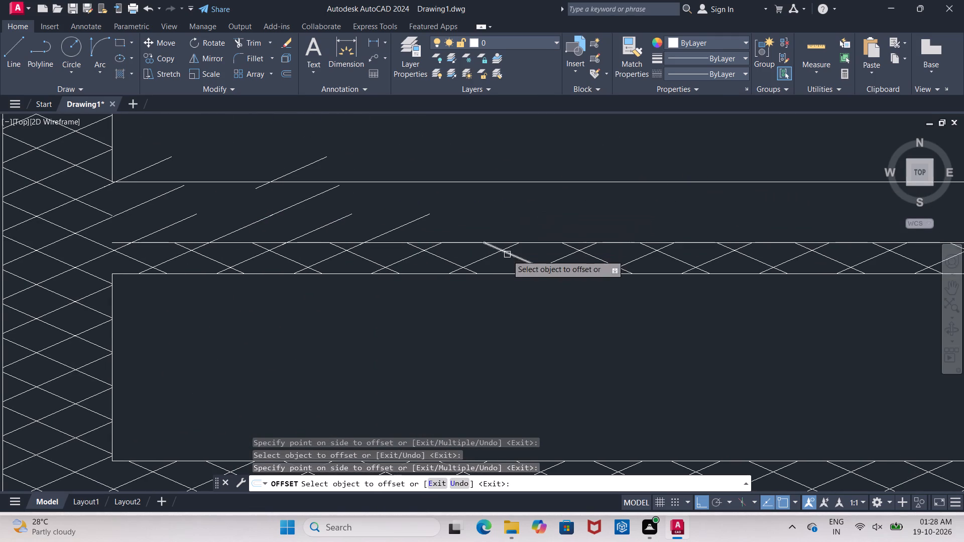
{"action": "left_click", "coordinate": [508, 249]}
{"action": "left_click_drag", "start_coordinate": [474, 200], "coordinate": [481, 204]}
{"action": "left_click", "coordinate": [592, 247]}
{"action": "left_click", "coordinate": [557, 190]}
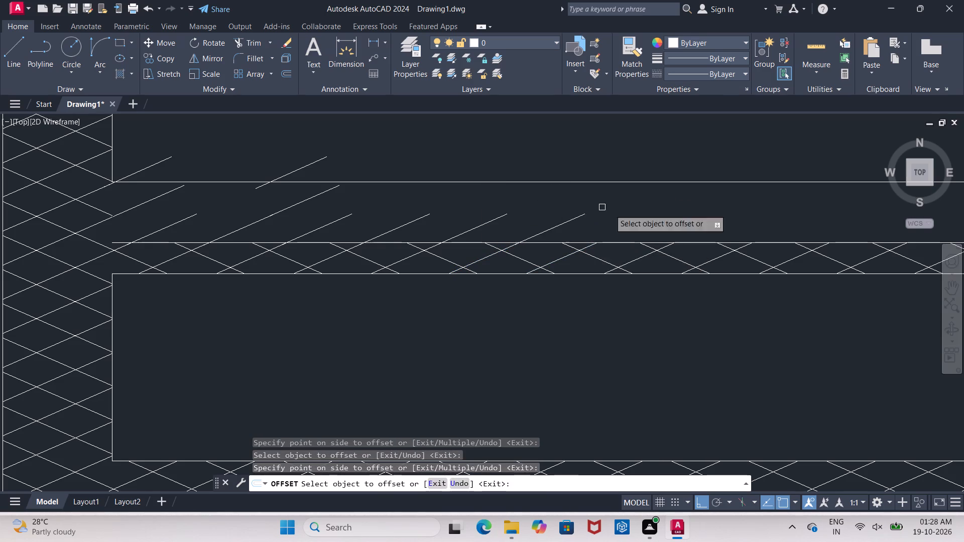
{"action": "left_click_drag", "start_coordinate": [668, 245], "coordinate": [667, 239]}
{"action": "left_click", "coordinate": [630, 199]}
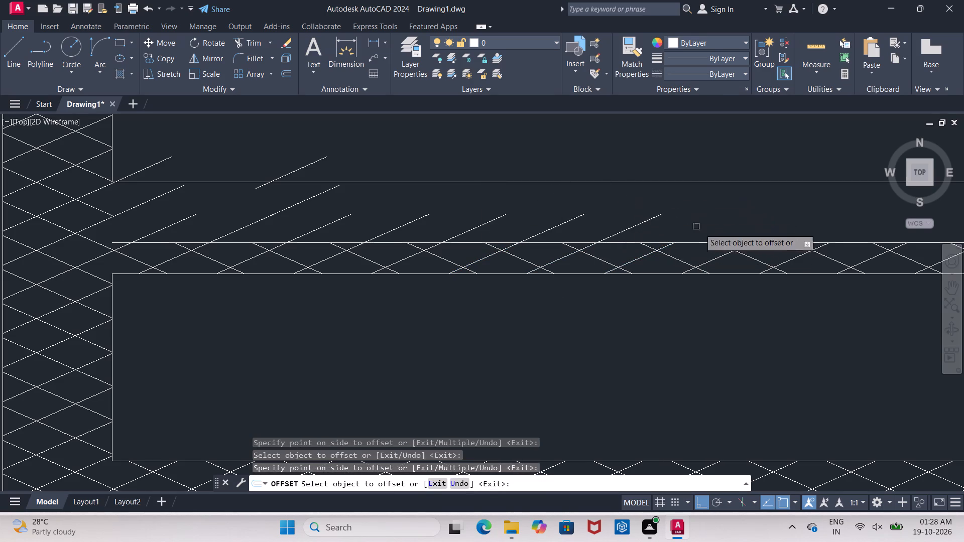
{"action": "left_click", "coordinate": [748, 245]}
{"action": "left_click", "coordinate": [693, 215]}
Offset the next three rising diagonals, towards the right end of the horizontal strip, upward by 2" into the gap.
{"action": "middle_click_drag", "start_coordinate": [744, 213], "coordinate": [519, 193]}
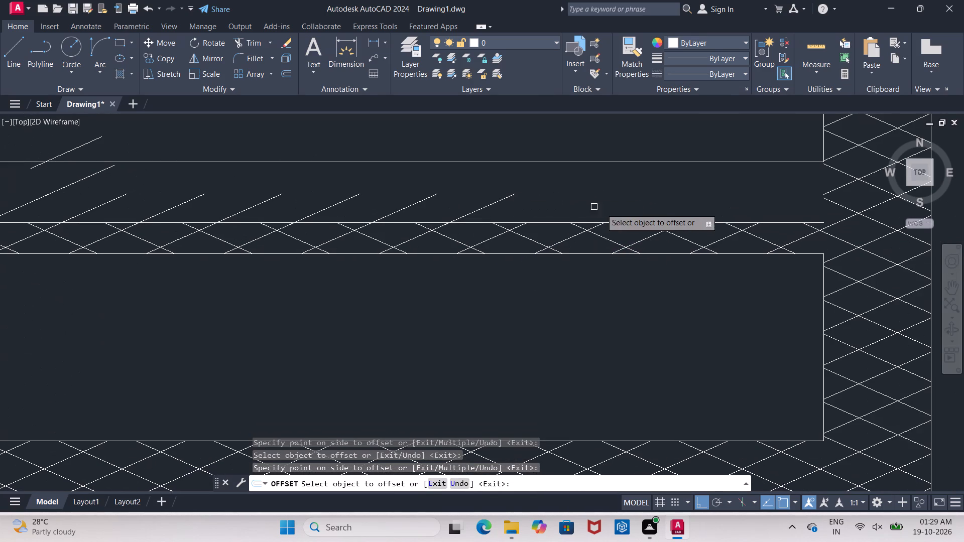
{"action": "left_click", "coordinate": [600, 223]}
{"action": "left_click_drag", "start_coordinate": [568, 171], "coordinate": [573, 176]}
{"action": "left_click", "coordinate": [680, 227]}
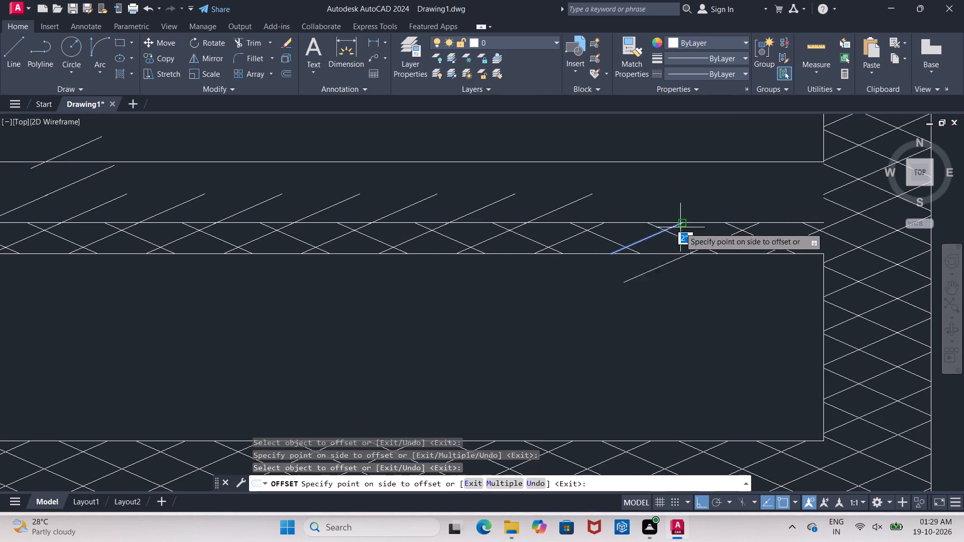
{"action": "left_click_drag", "start_coordinate": [609, 174], "coordinate": [618, 181]}
{"action": "left_click", "coordinate": [750, 224]}
{"action": "left_click", "coordinate": [693, 167]}
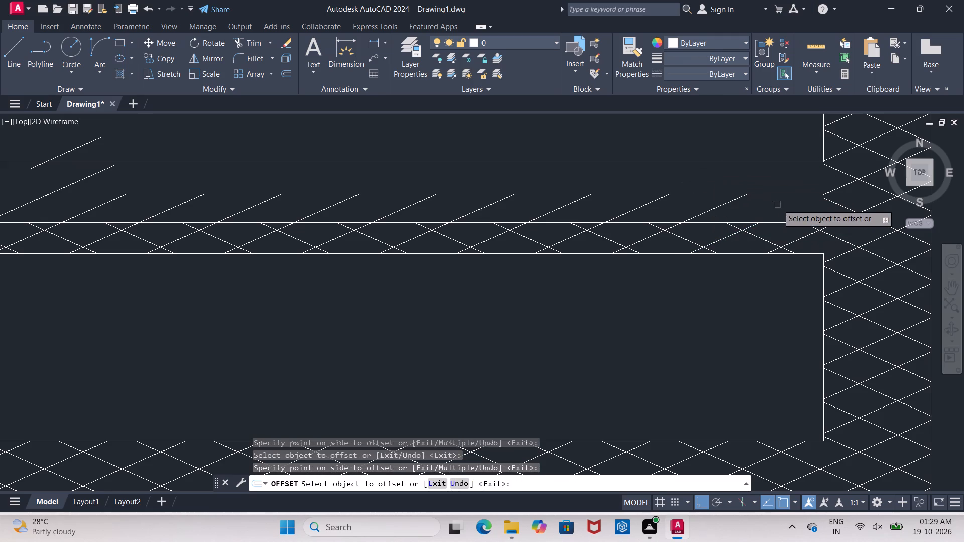
Offset a rising and a falling diagonal upward by 2" at the gap's right end, beside the right lattice band.
{"action": "left_click", "coordinate": [831, 238]}
{"action": "left_click", "coordinate": [827, 194]}
{"action": "left_click", "coordinate": [838, 205]}
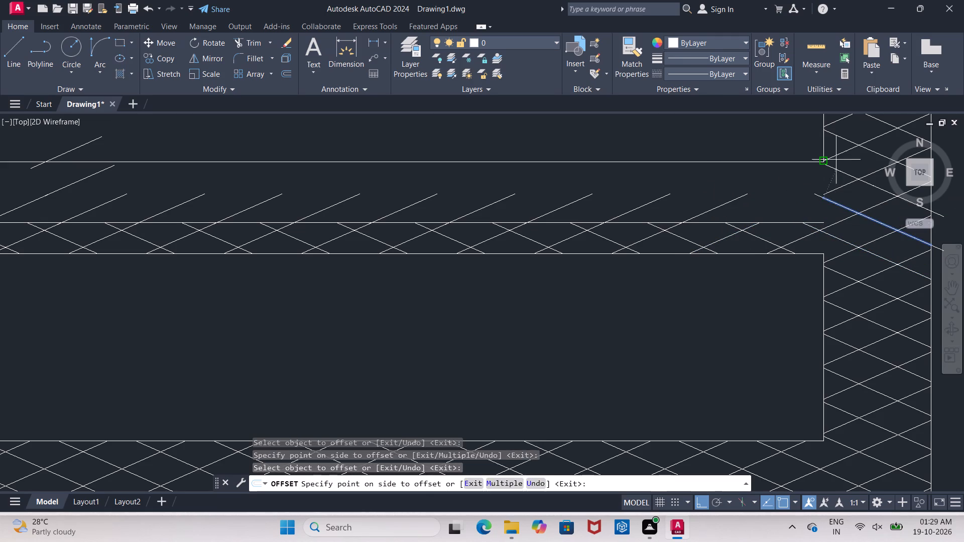
{"action": "left_click", "coordinate": [836, 160]}
Offset the diagonals at the left end of the horizontal strip upward by 2", taking the falling ones up to the bed's bottom-left corner.
{"action": "scroll", "coordinate": [737, 179], "scroll_direction": "down", "scroll_amount": 1}
{"action": "middle_click_drag", "start_coordinate": [739, 179], "coordinate": [781, 195]}
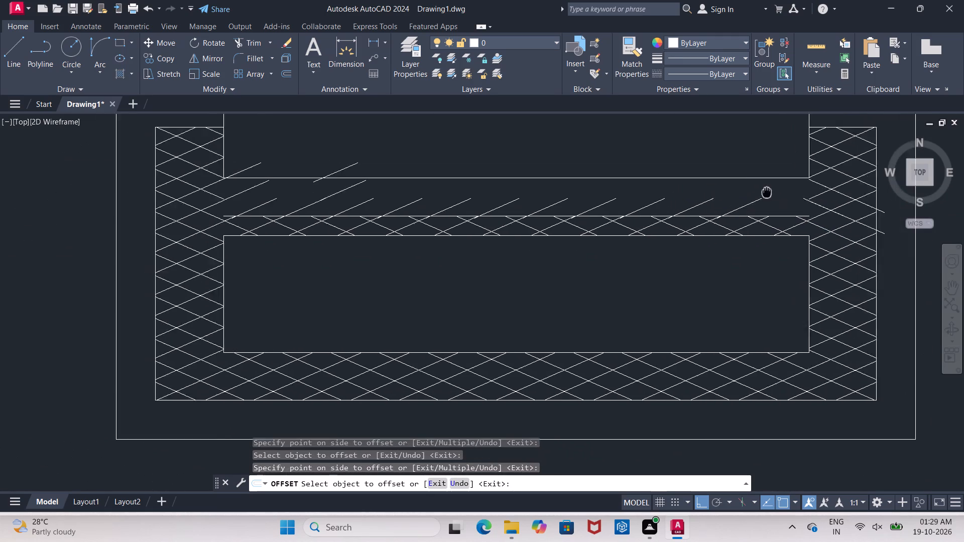
{"action": "middle_click_drag", "start_coordinate": [781, 195], "coordinate": [799, 196]}
{"action": "scroll", "coordinate": [272, 207], "scroll_direction": "up", "scroll_amount": 2}
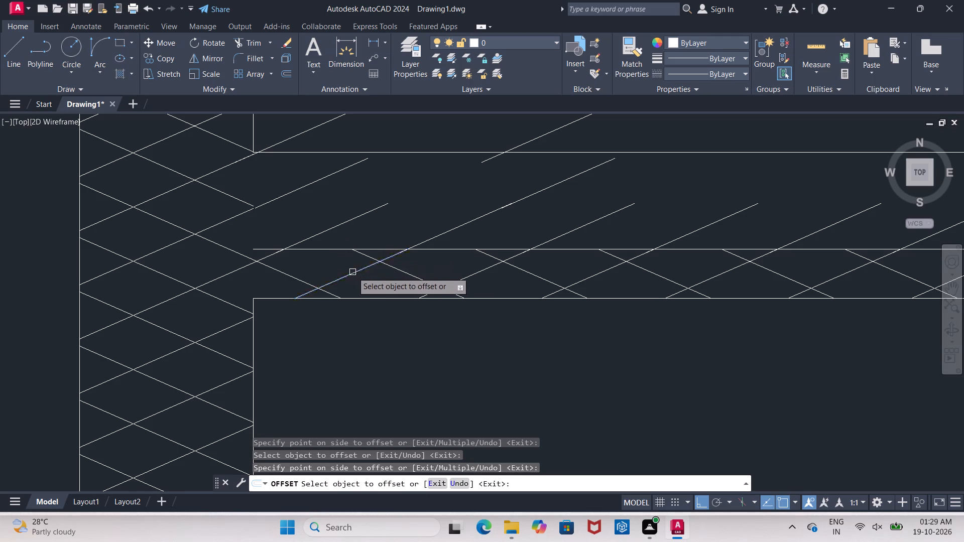
{"action": "left_click", "coordinate": [352, 272]}
{"action": "left_click", "coordinate": [327, 241]}
{"action": "left_click", "coordinate": [292, 274]}
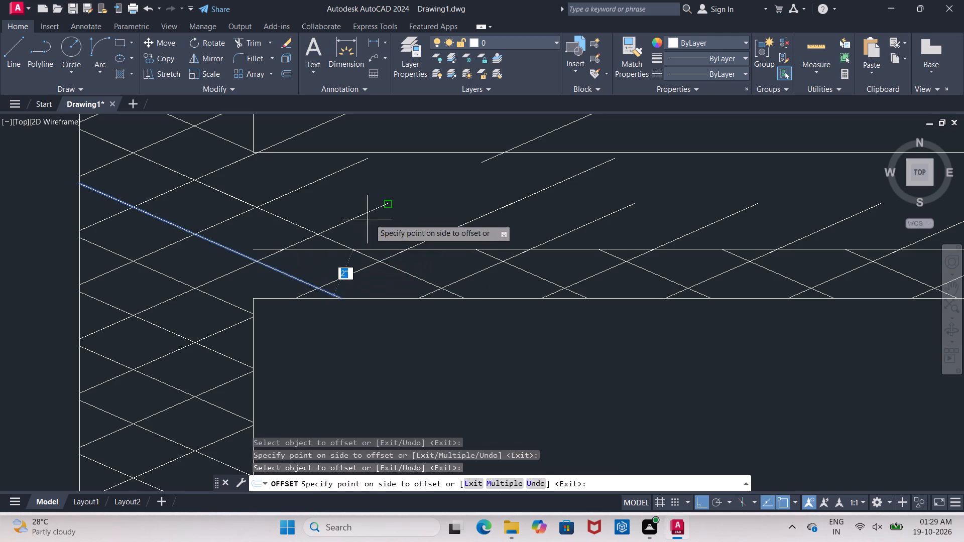
{"action": "left_click", "coordinate": [371, 219]}
{"action": "left_click", "coordinate": [337, 240]}
{"action": "left_click", "coordinate": [462, 185]}
{"action": "middle_click_drag", "start_coordinate": [452, 192], "coordinate": [359, 229]}
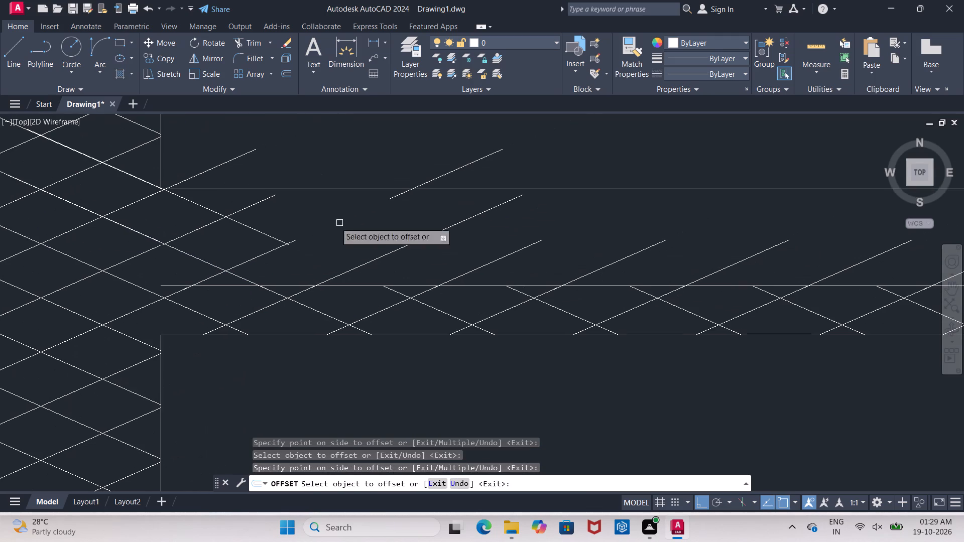
{"action": "left_click_drag", "start_coordinate": [253, 229], "coordinate": [270, 227]}
{"action": "left_click", "coordinate": [490, 155]}
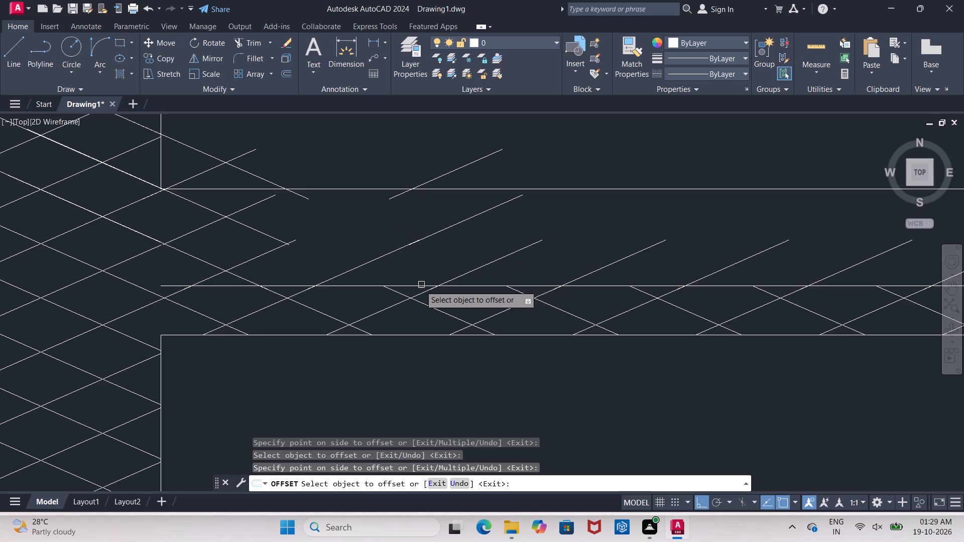
Offset the next falling diagonals in the left part of the horizontal strip upward by 2" into the gap.
{"action": "left_click", "coordinate": [406, 295]}
{"action": "left_click", "coordinate": [487, 235]}
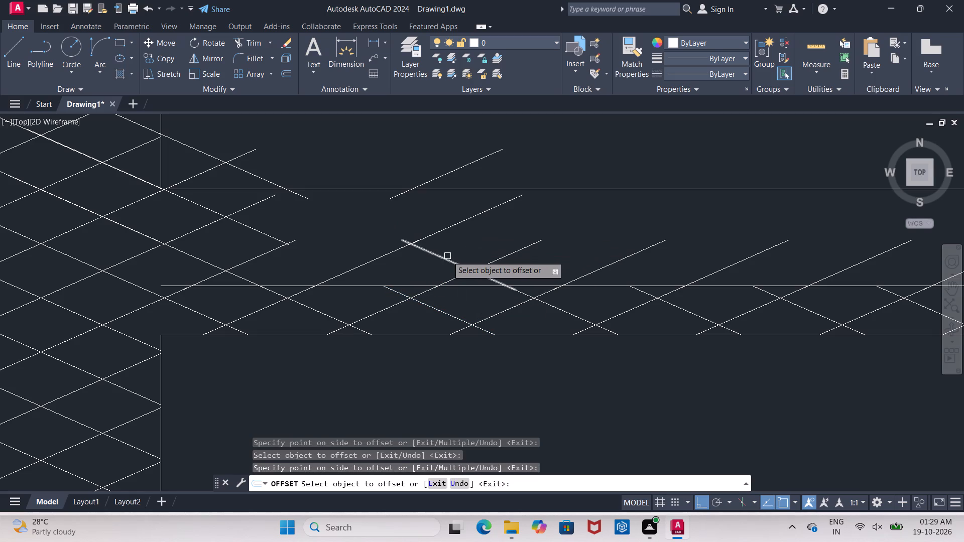
{"action": "left_click", "coordinate": [447, 256]}
{"action": "left_click", "coordinate": [578, 200]}
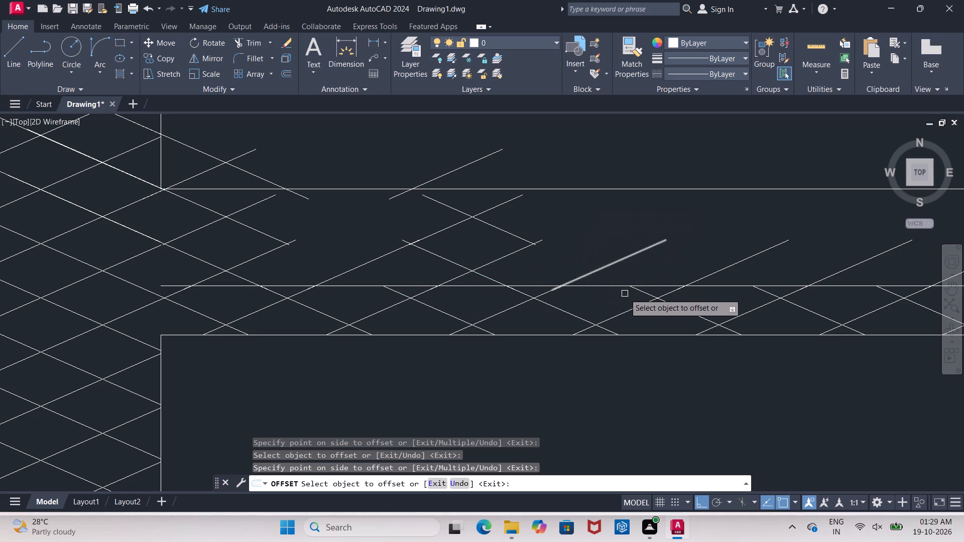
{"action": "left_click", "coordinate": [641, 293]}
{"action": "left_click", "coordinate": [678, 264]}
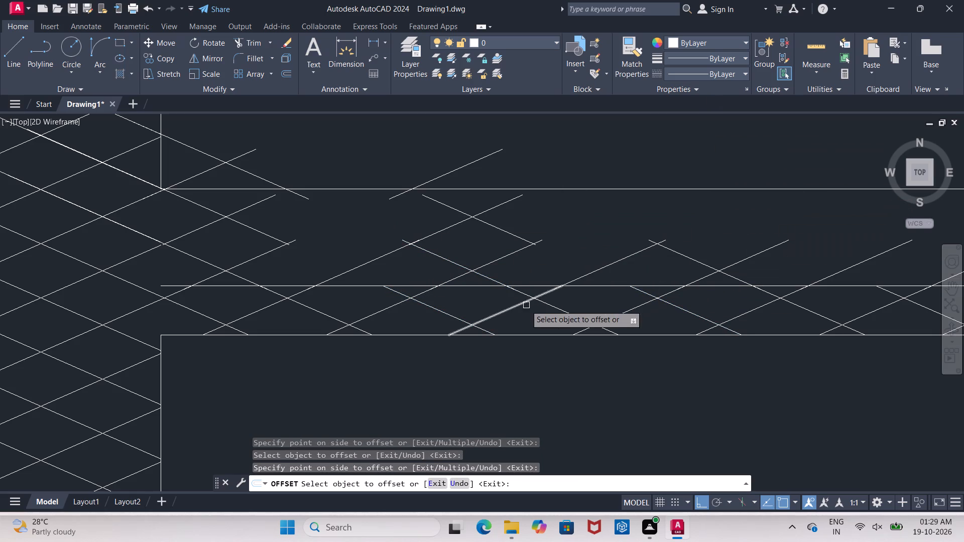
{"action": "left_click_drag", "start_coordinate": [537, 302], "coordinate": [544, 302]}
{"action": "left_click", "coordinate": [644, 300]}
Offset the falling diagonals left of the strip's middle upward by 2", repeating upward to and past the bed's bottom edge.
{"action": "middle_click_drag", "start_coordinate": [788, 295], "coordinate": [783, 295]}
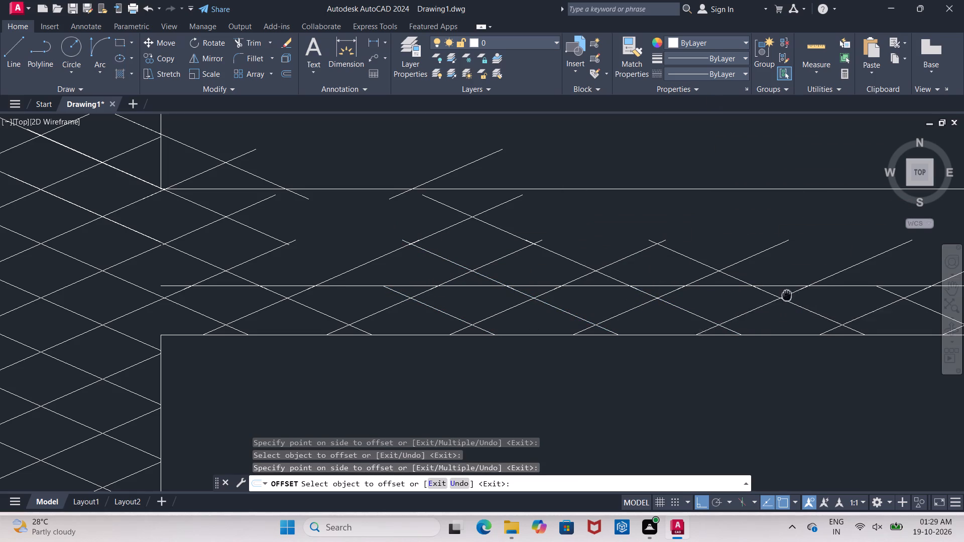
{"action": "middle_click_drag", "start_coordinate": [783, 295], "coordinate": [580, 291]}
{"action": "left_click_drag", "start_coordinate": [683, 292], "coordinate": [715, 285]}
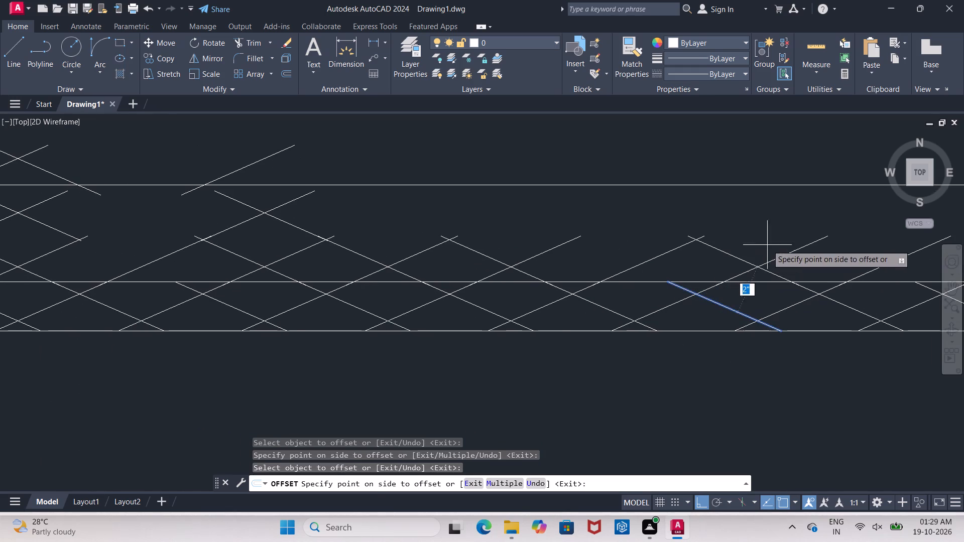
{"action": "left_click", "coordinate": [767, 245]}
{"action": "left_click_drag", "start_coordinate": [561, 292], "coordinate": [585, 283]}
{"action": "left_click", "coordinate": [737, 202]}
{"action": "left_click", "coordinate": [479, 251]}
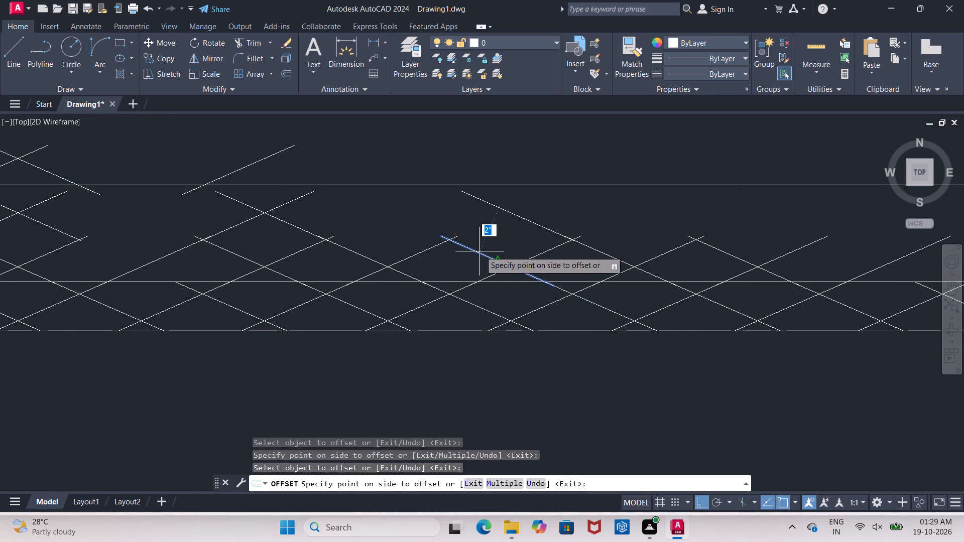
{"action": "left_click", "coordinate": [722, 178]}
{"action": "left_click", "coordinate": [359, 249]}
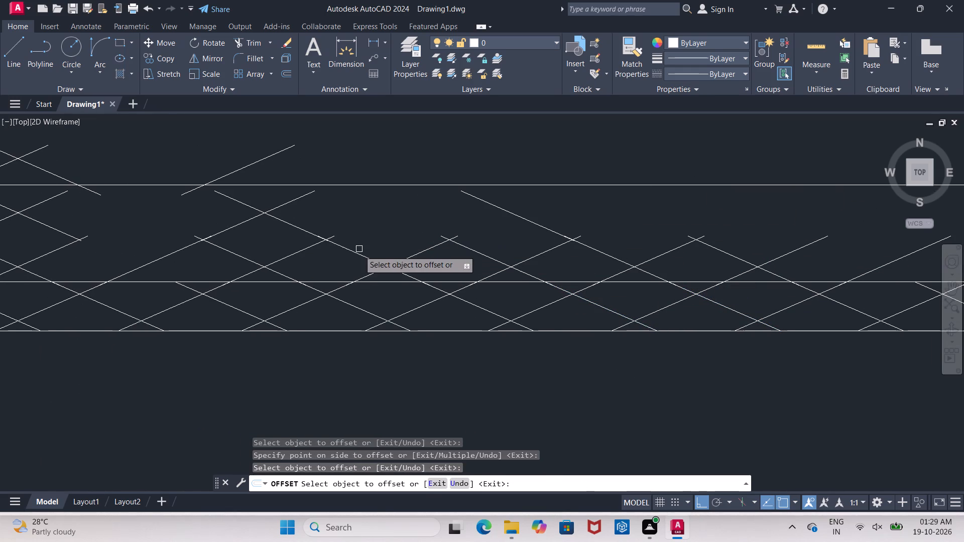
{"action": "left_click_drag", "start_coordinate": [357, 253], "coordinate": [376, 249]}
{"action": "left_click", "coordinate": [571, 179]}
{"action": "left_click_drag", "start_coordinate": [417, 228], "coordinate": [428, 221]}
{"action": "left_click", "coordinate": [605, 158]}
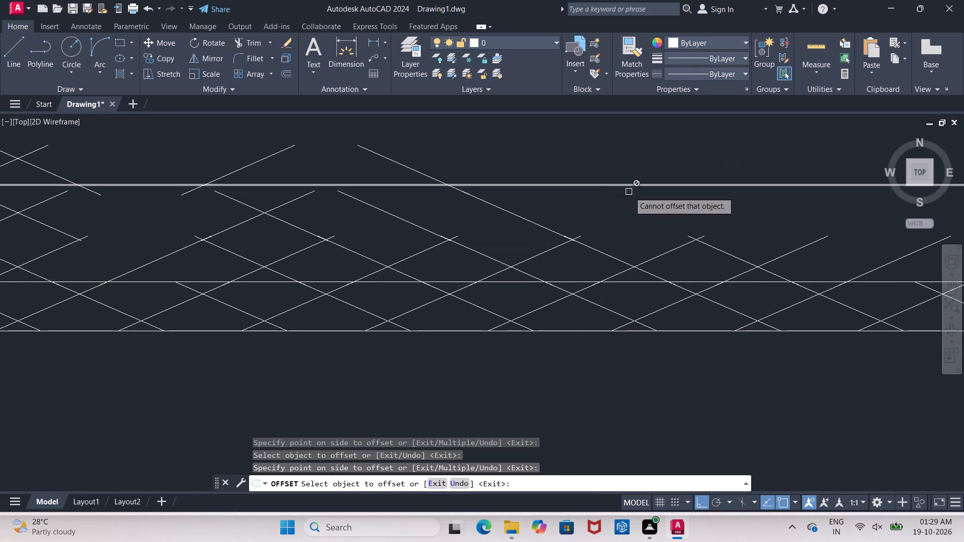
Offset the falling diagonals in the middle of the horizontal strip upward by 2" to fill the gap.
{"action": "middle_click_drag", "start_coordinate": [631, 193], "coordinate": [507, 163]}
{"action": "left_click_drag", "start_coordinate": [487, 225], "coordinate": [505, 217]}
{"action": "left_click", "coordinate": [649, 175]}
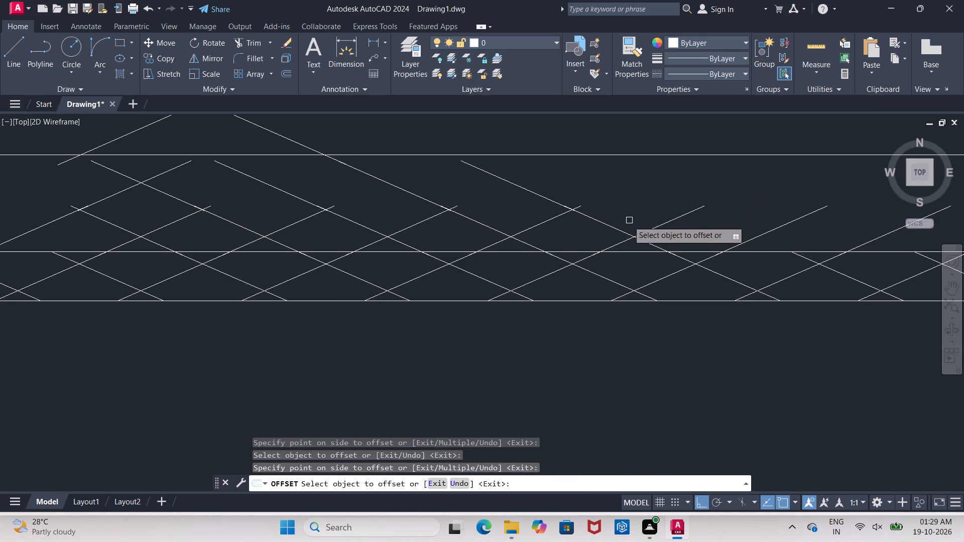
{"action": "left_click_drag", "start_coordinate": [603, 228], "coordinate": [643, 215]}
{"action": "left_click", "coordinate": [721, 199]}
{"action": "left_click", "coordinate": [620, 225]}
{"action": "left_click", "coordinate": [615, 226]}
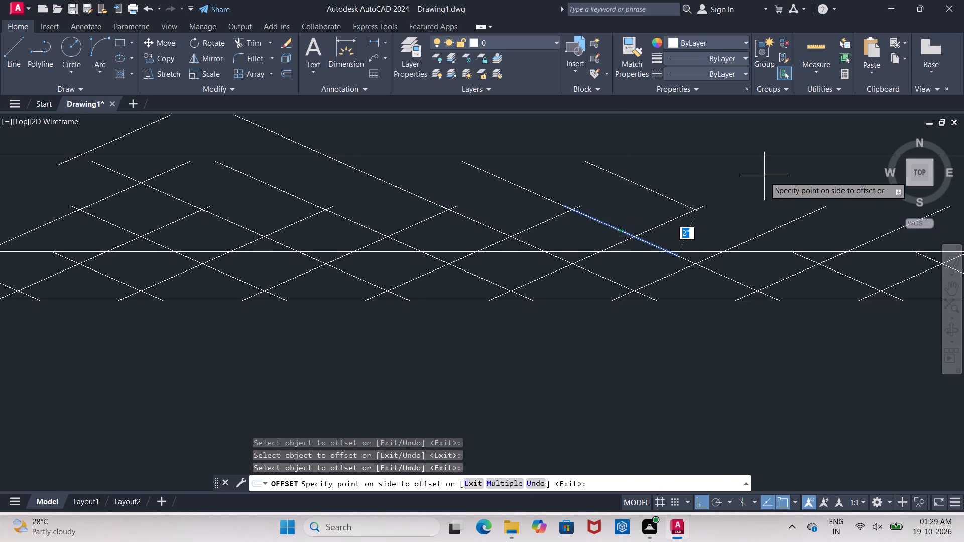
{"action": "left_click", "coordinate": [770, 175]}
{"action": "left_click_drag", "start_coordinate": [685, 261], "coordinate": [698, 257]}
{"action": "left_click", "coordinate": [783, 227]}
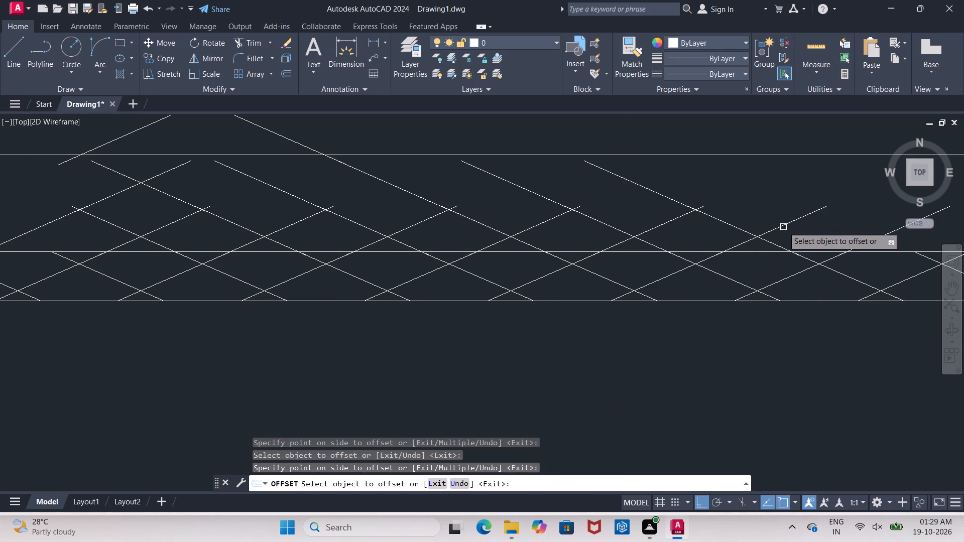
Offset the next falling diagonals right of the strip's middle upward by 2" into the gap.
{"action": "middle_click_drag", "start_coordinate": [811, 228], "coordinate": [627, 204]}
{"action": "left_click", "coordinate": [588, 221]}
{"action": "left_click", "coordinate": [768, 184]}
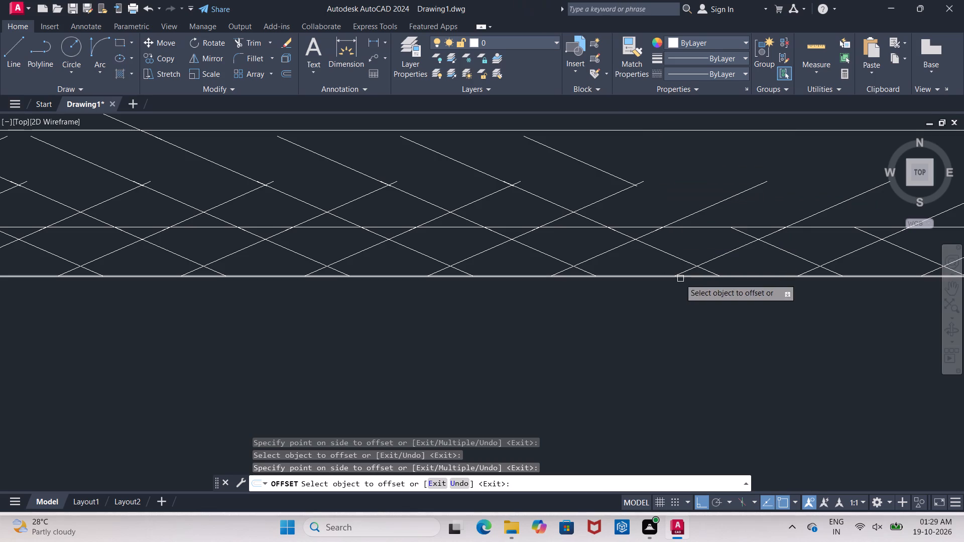
{"action": "left_click", "coordinate": [622, 237]}
{"action": "left_click", "coordinate": [682, 168]}
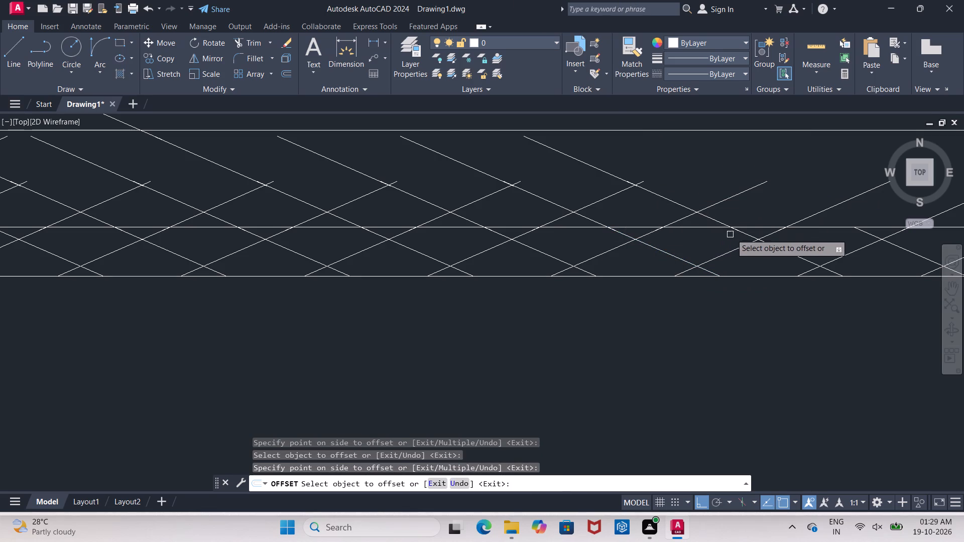
{"action": "left_click", "coordinate": [736, 232]}
{"action": "left_click", "coordinate": [759, 167]}
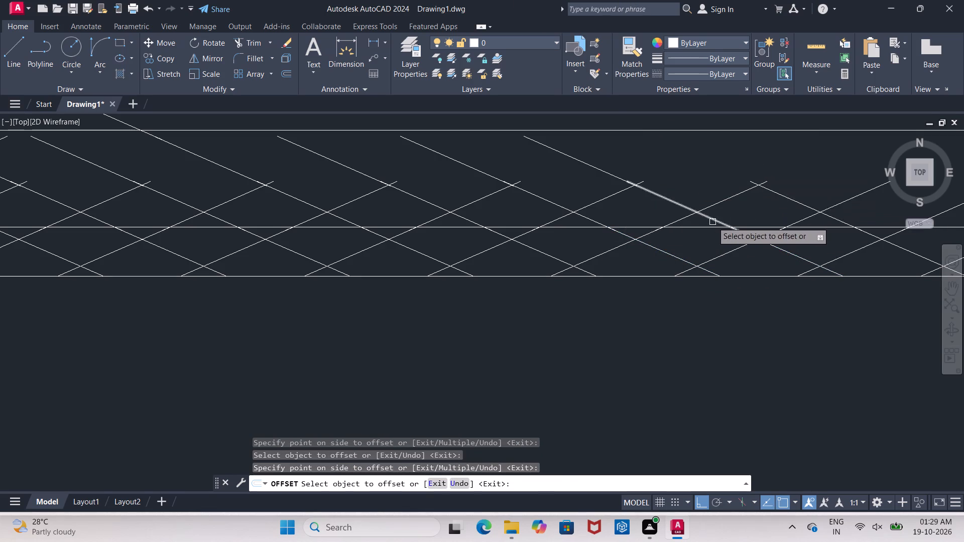
{"action": "left_click", "coordinate": [712, 222]}
{"action": "left_click", "coordinate": [767, 161]}
Offset the next falling diagonals towards the strip's right end upward by 2", repeating upward to just below the bed's bottom edge.
{"action": "middle_click_drag", "start_coordinate": [796, 211], "coordinate": [657, 224]}
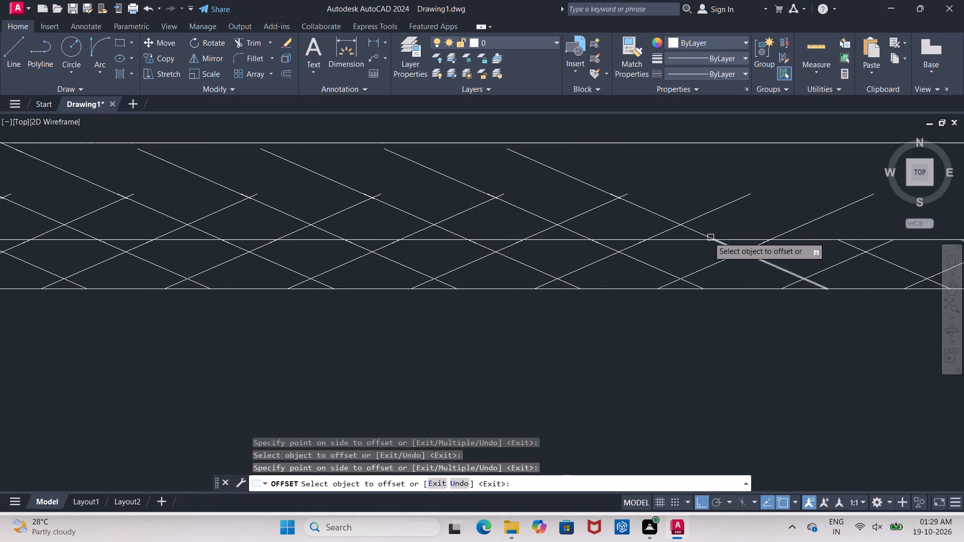
{"action": "left_click", "coordinate": [705, 234]}
{"action": "left_click", "coordinate": [828, 174]}
{"action": "left_click", "coordinate": [735, 248]}
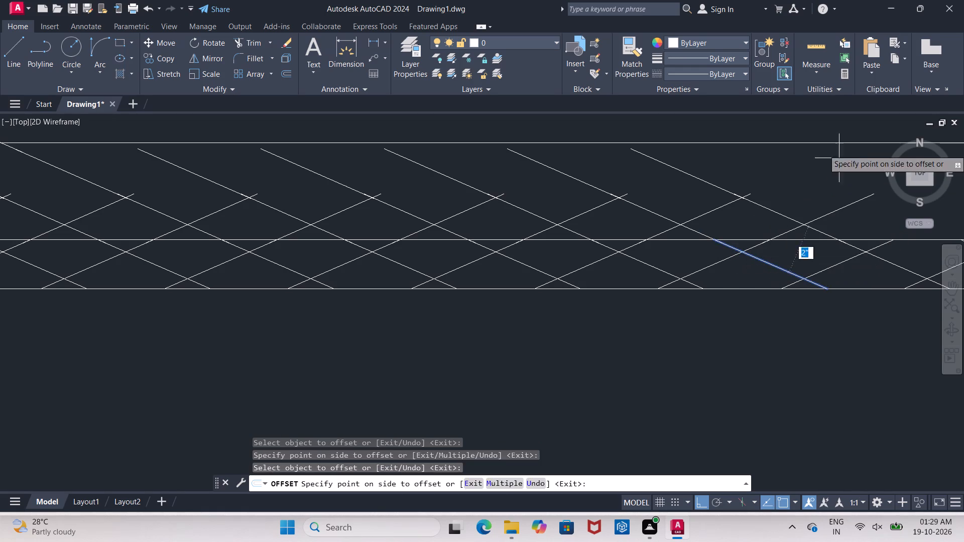
{"action": "left_click", "coordinate": [852, 150]}
{"action": "left_click", "coordinate": [818, 233]}
{"action": "left_click", "coordinate": [860, 205]}
{"action": "left_click", "coordinate": [859, 252]}
{"action": "left_click", "coordinate": [876, 215]}
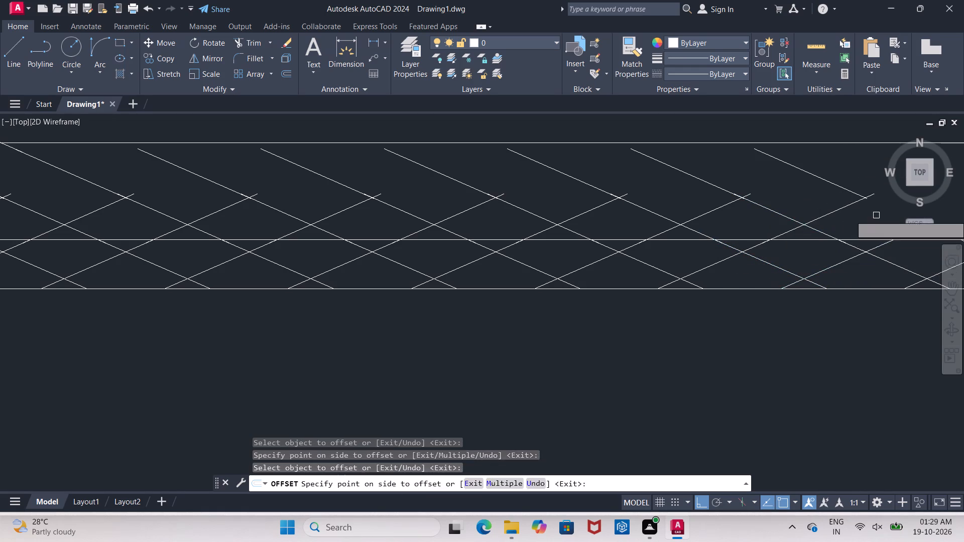
Offset the last falling diagonals at the right end of the horizontal strip upward by 2" and end the Offset command.
{"action": "middle_click_drag", "start_coordinate": [880, 220], "coordinate": [683, 240]}
{"action": "left_click", "coordinate": [660, 266]}
{"action": "left_click", "coordinate": [765, 177]}
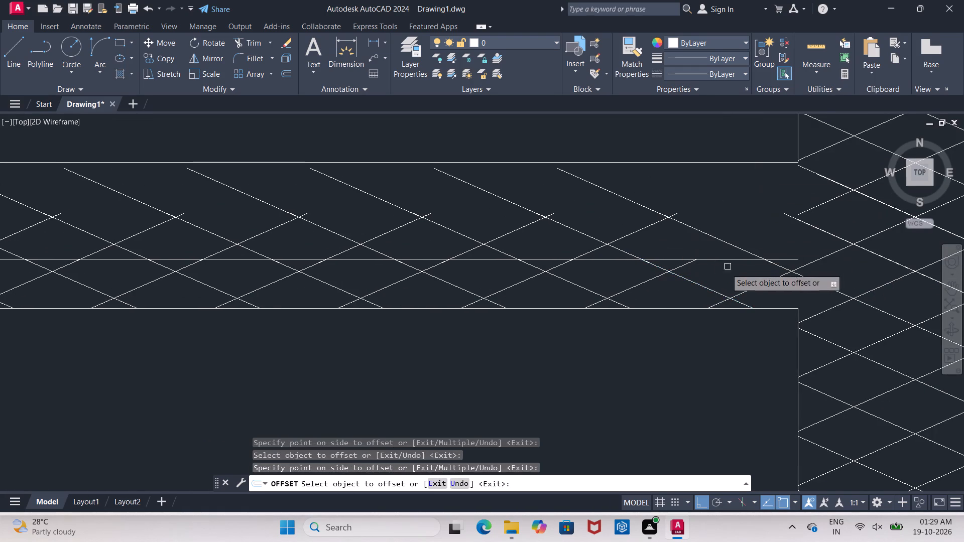
{"action": "left_click", "coordinate": [700, 287]}
{"action": "left_click", "coordinate": [788, 170]}
{"action": "left_click", "coordinate": [684, 267]}
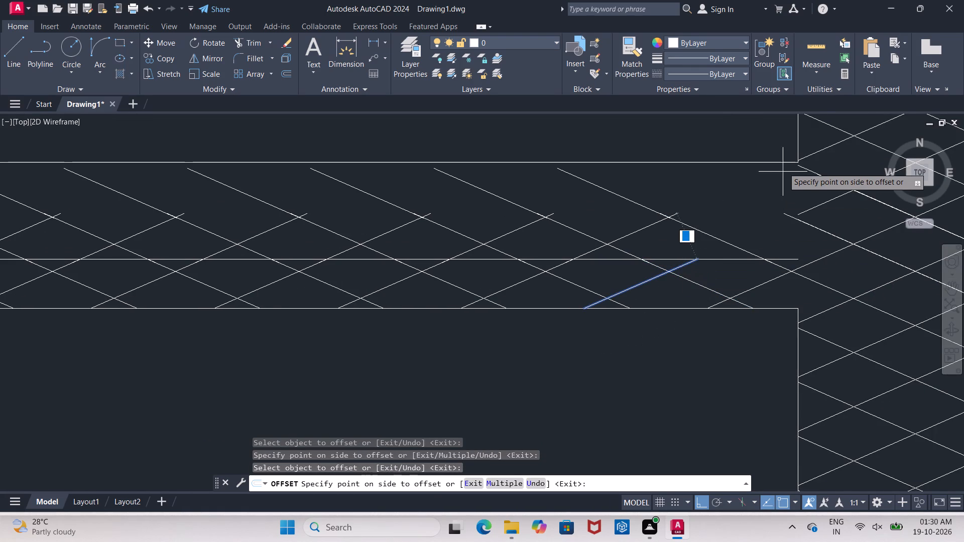
{"action": "key", "text": "Escape"}
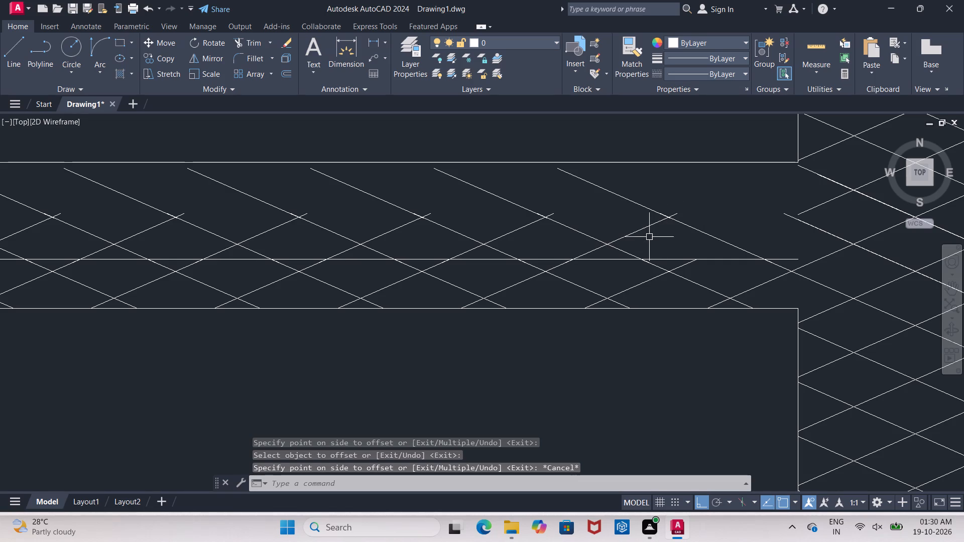
Restart Offset at 2" and copy the long rising diagonal at the strip's right end upward twice, towards the bed's bottom-right corner.
{"action": "key", "text": "space"}
{"action": "key", "text": "space"}
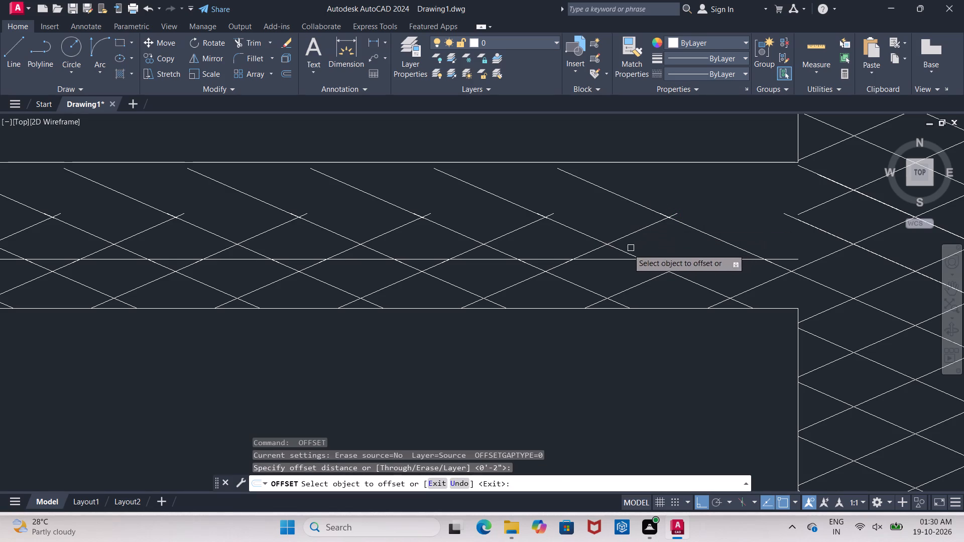
{"action": "left_click", "coordinate": [626, 249]}
{"action": "left_click", "coordinate": [673, 222]}
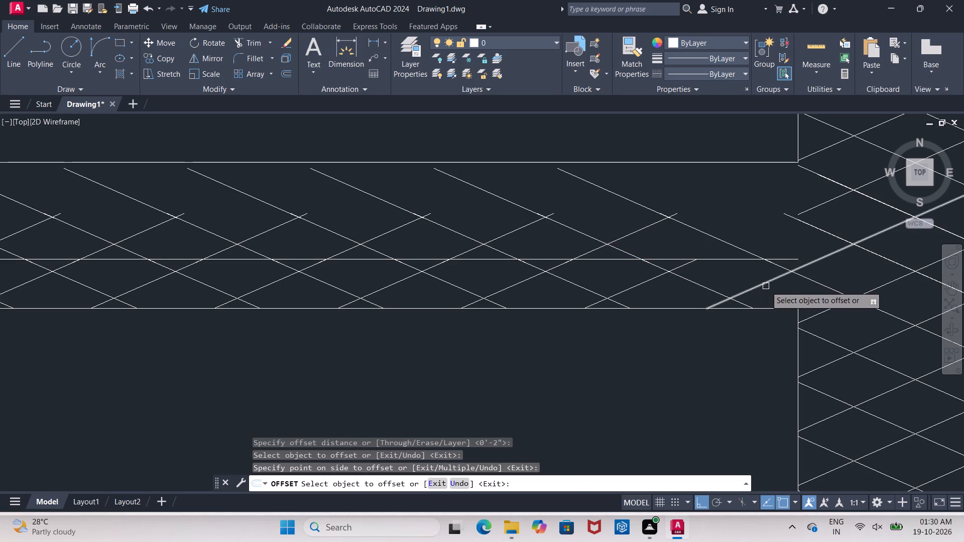
{"action": "left_click_drag", "start_coordinate": [766, 286], "coordinate": [766, 278]}
{"action": "left_click", "coordinate": [733, 214]}
{"action": "left_click_drag", "start_coordinate": [757, 231], "coordinate": [753, 220]}
{"action": "left_click", "coordinate": [724, 179]}
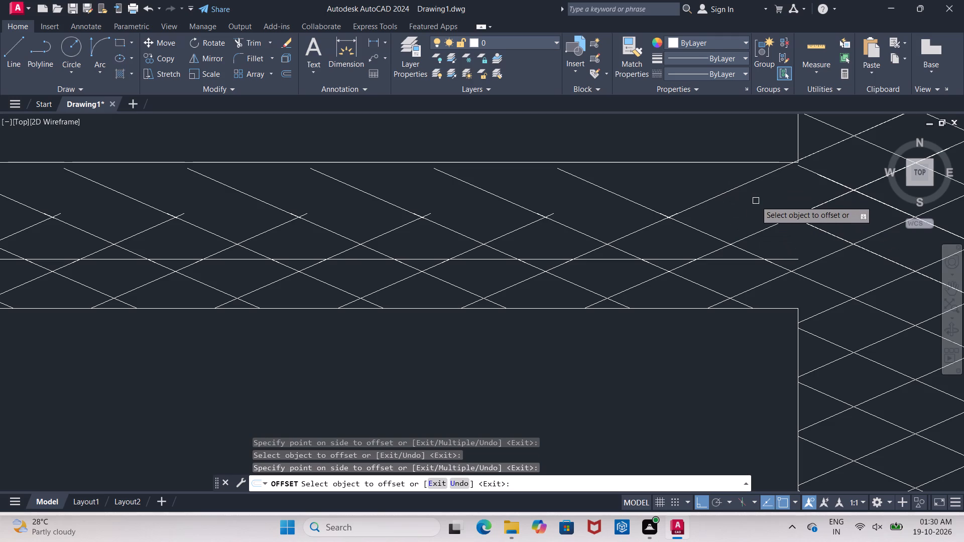
{"action": "left_click", "coordinate": [772, 217]}
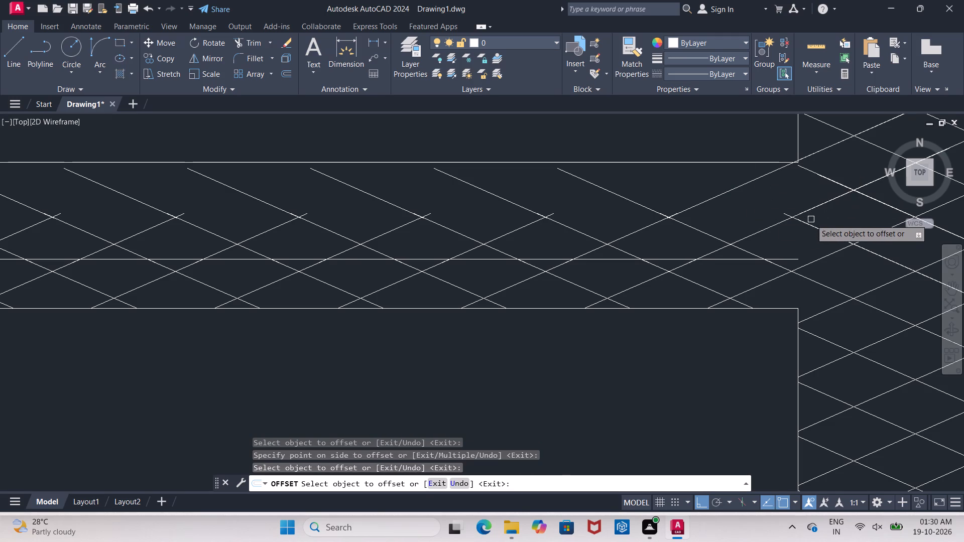
{"action": "left_click", "coordinate": [809, 222]}
{"action": "left_click", "coordinate": [806, 208]}
Offset the rightmost upper falling diagonal upward by 2" twice, past the bed's bottom edge.
{"action": "left_click_drag", "start_coordinate": [641, 207], "coordinate": [648, 205]}
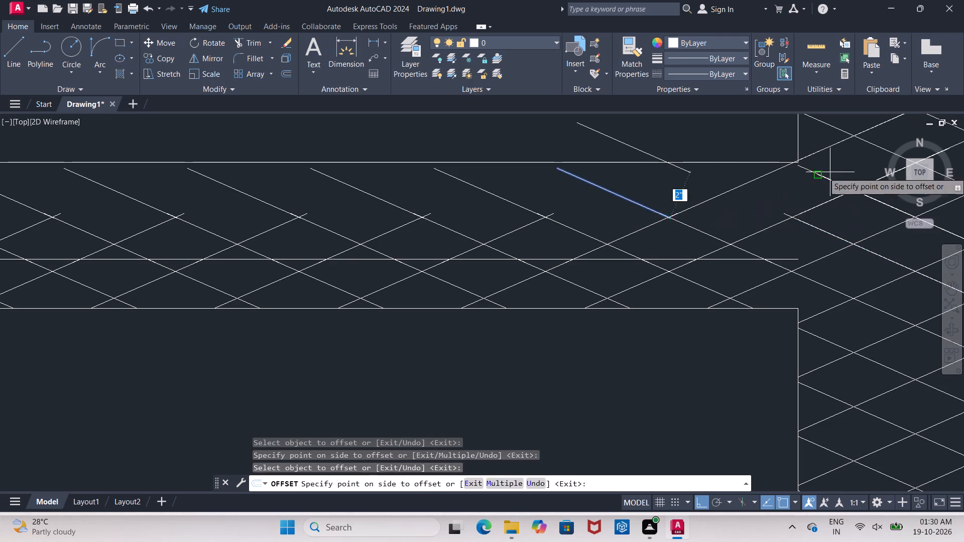
{"action": "left_click", "coordinate": [830, 172]}
{"action": "left_click_drag", "start_coordinate": [648, 153], "coordinate": [662, 147]}
{"action": "left_click", "coordinate": [762, 127]}
Offset the upper rising diagonals near the gap's right end upward by 2" to and past the bed's bottom edge, working leftward.
{"action": "scroll", "coordinate": [764, 157], "scroll_direction": "down", "scroll_amount": 3}
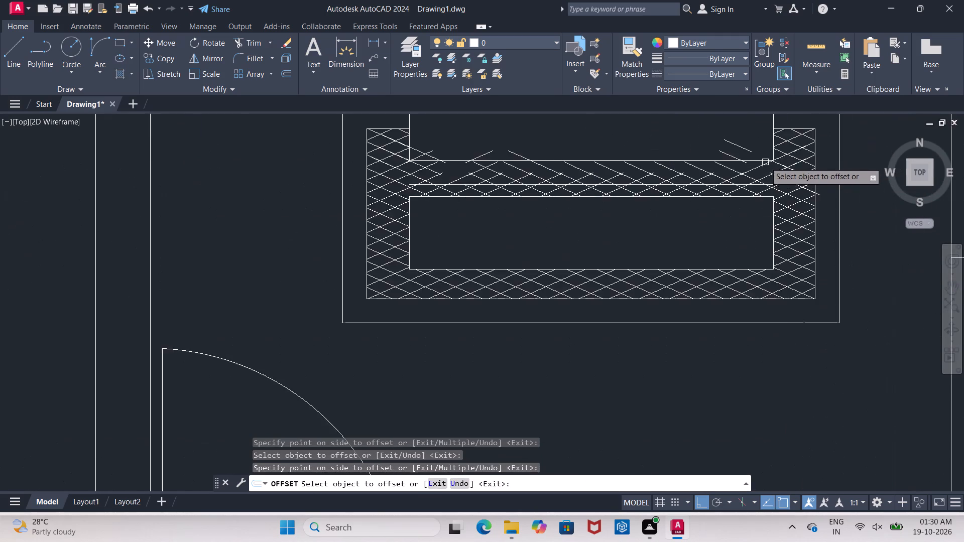
{"action": "scroll", "coordinate": [765, 166], "scroll_direction": "up", "scroll_amount": 3}
{"action": "middle_click_drag", "start_coordinate": [765, 166], "coordinate": [714, 225]}
{"action": "left_click", "coordinate": [703, 215]}
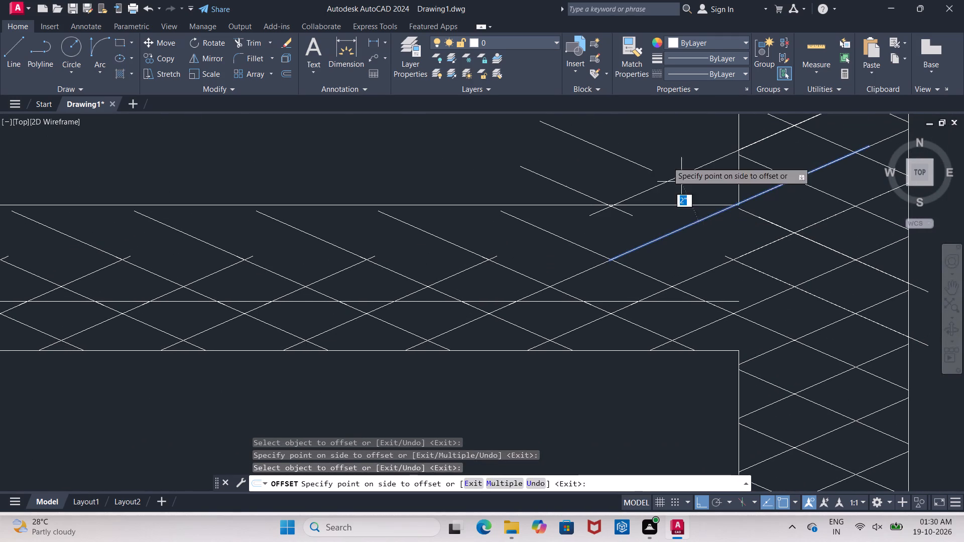
{"action": "left_click", "coordinate": [665, 157]}
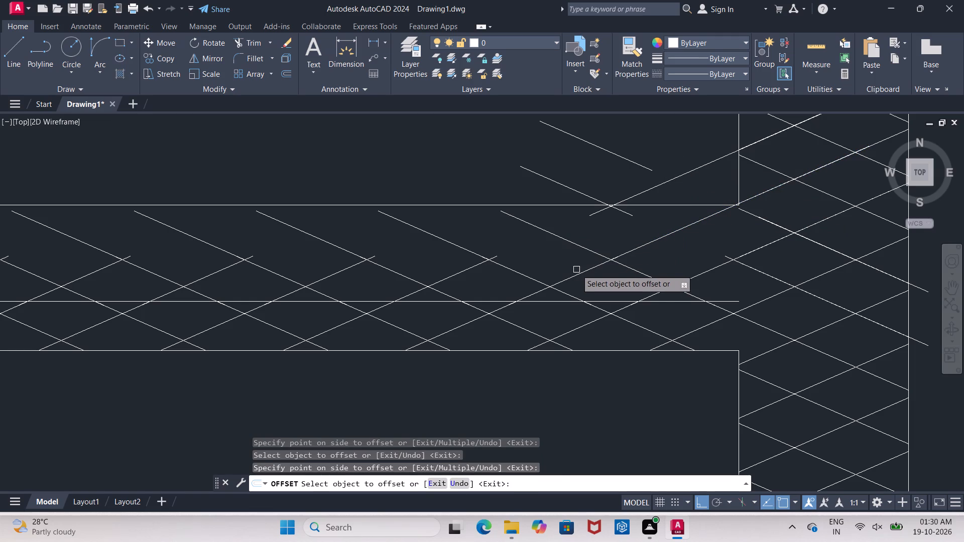
{"action": "left_click", "coordinate": [580, 274]}
{"action": "left_click_drag", "start_coordinate": [514, 208], "coordinate": [518, 209]}
{"action": "left_click", "coordinate": [542, 236]}
{"action": "left_click", "coordinate": [481, 176]}
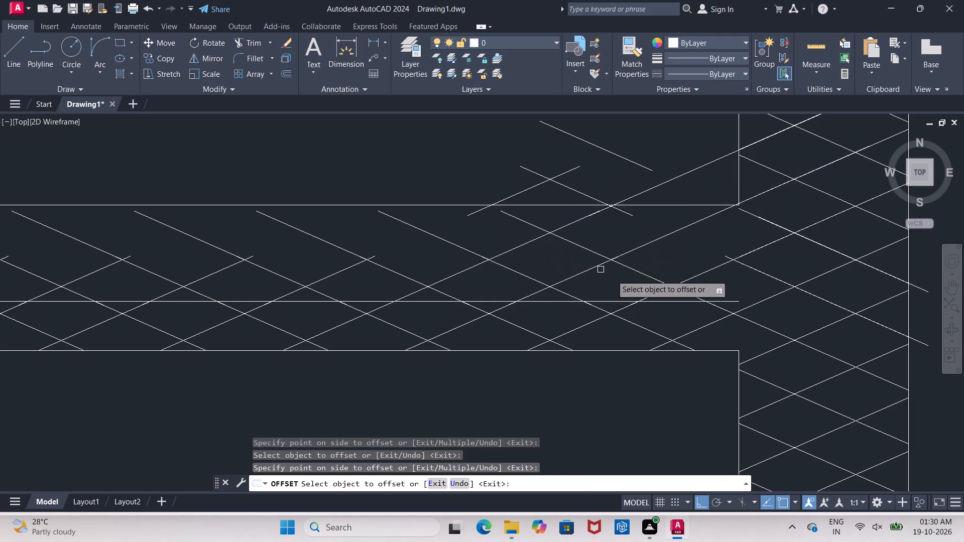
{"action": "left_click", "coordinate": [712, 270]}
{"action": "left_click", "coordinate": [679, 217]}
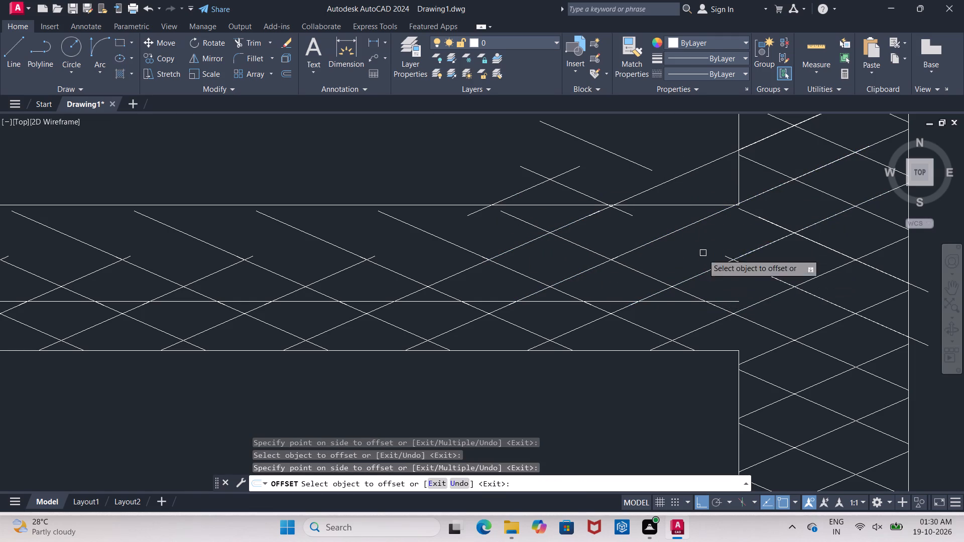
{"action": "left_click", "coordinate": [461, 266]}
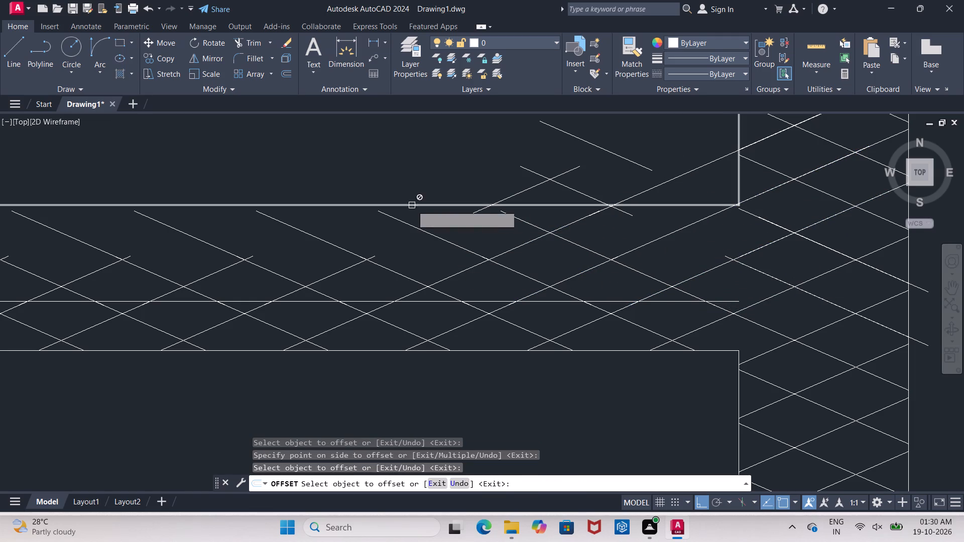
{"action": "left_click", "coordinate": [454, 273]}
{"action": "left_click", "coordinate": [427, 226]}
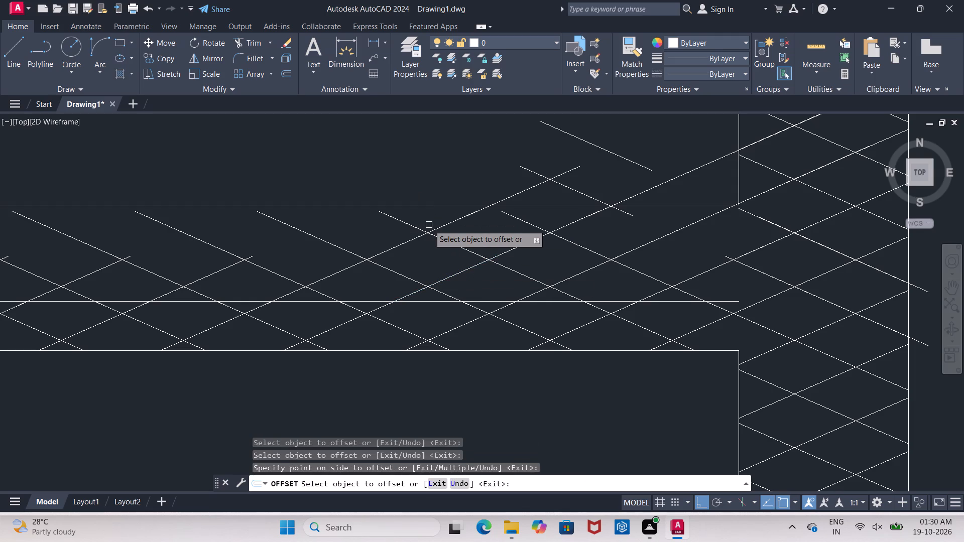
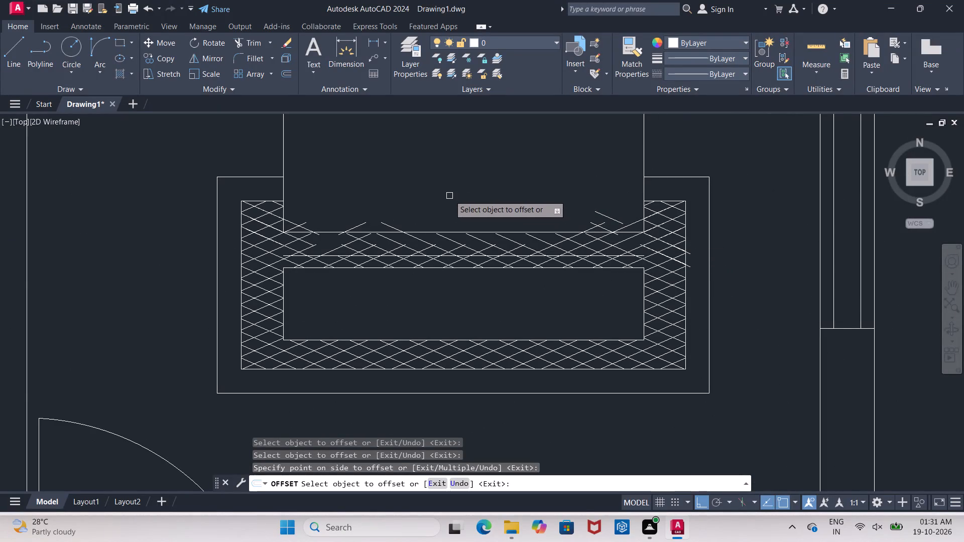
Using Extend with all edges as boundaries, lengthen the broken rising and falling diagonals at the strip's left end up to the bed's bottom edge.
{"action": "key", "text": "Escape"}
{"action": "key", "text": "e"}
{"action": "type", "text": "X"}
{"action": "key", "text": "space"}
{"action": "key", "text": "space"}
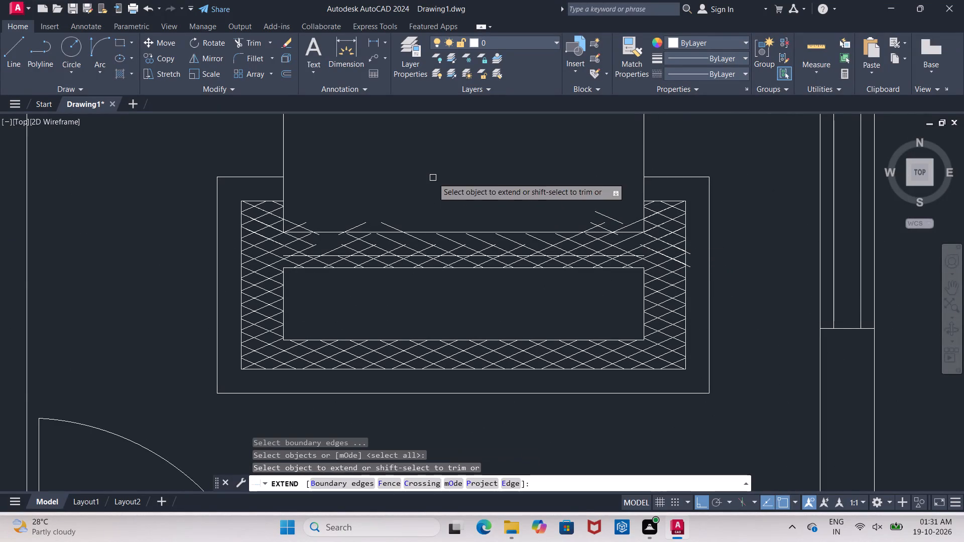
{"action": "scroll", "coordinate": [302, 251], "scroll_direction": "up", "scroll_amount": 3}
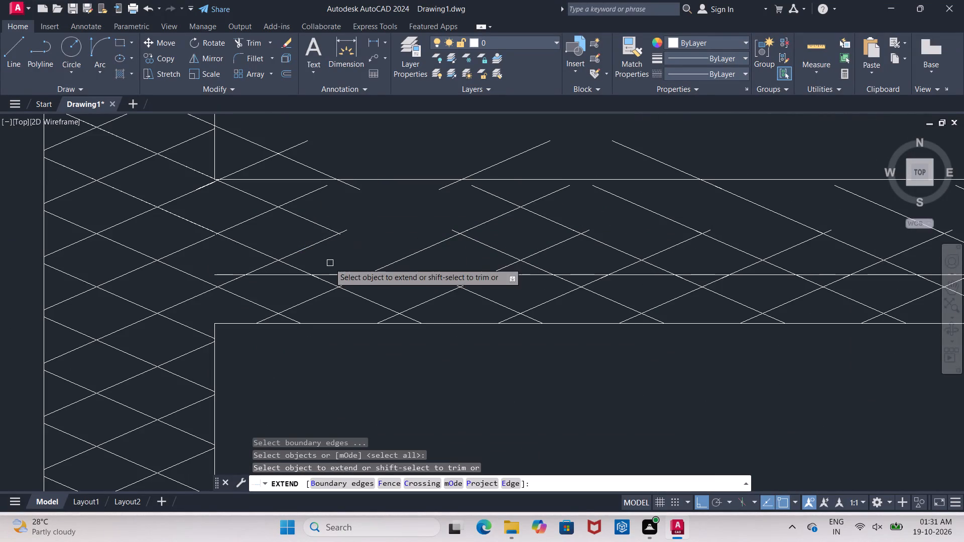
{"action": "left_click", "coordinate": [319, 245]}
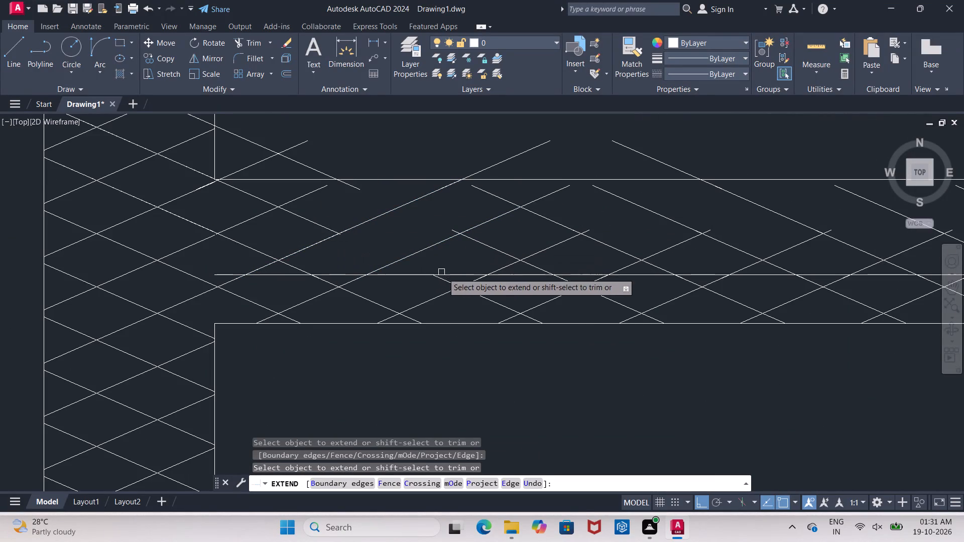
{"action": "left_click", "coordinate": [478, 299]}
{"action": "left_click", "coordinate": [477, 295]}
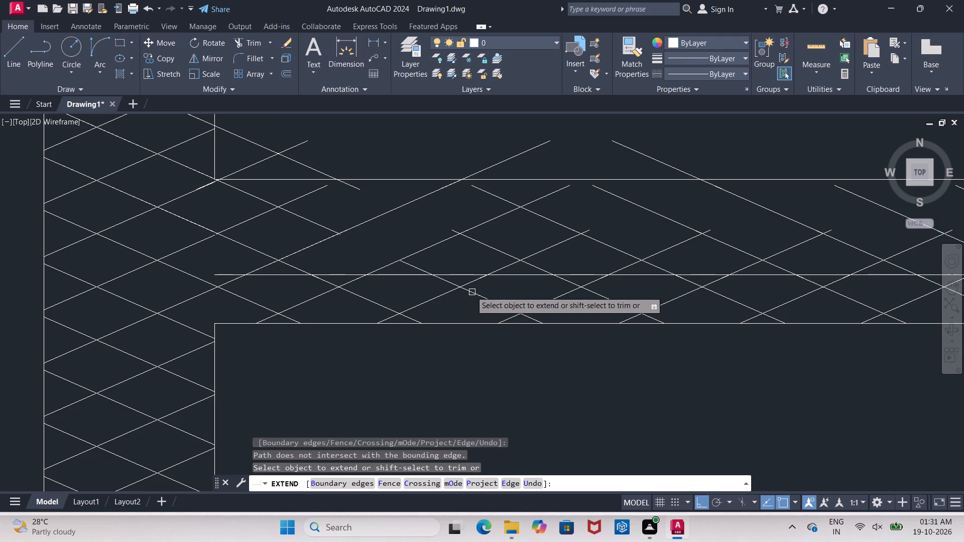
{"action": "left_click", "coordinate": [449, 284]}
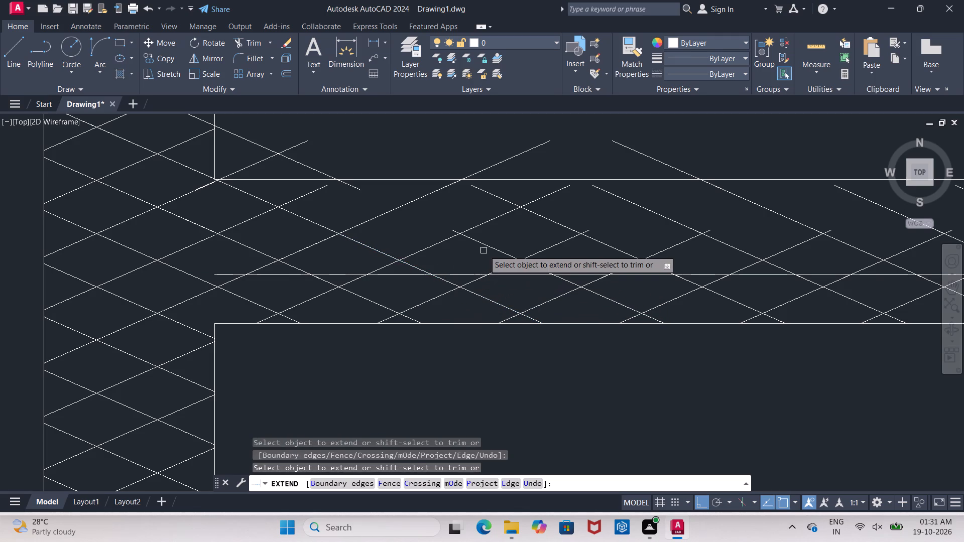
{"action": "left_click", "coordinate": [485, 247]}
{"action": "left_click", "coordinate": [484, 242]}
{"action": "left_click", "coordinate": [476, 242]}
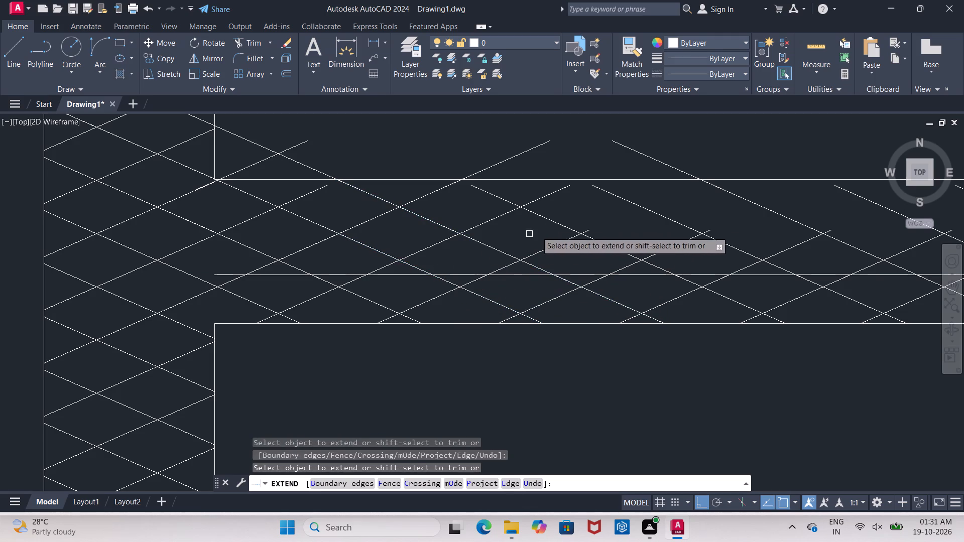
{"action": "double_click", "coordinate": [556, 220]}
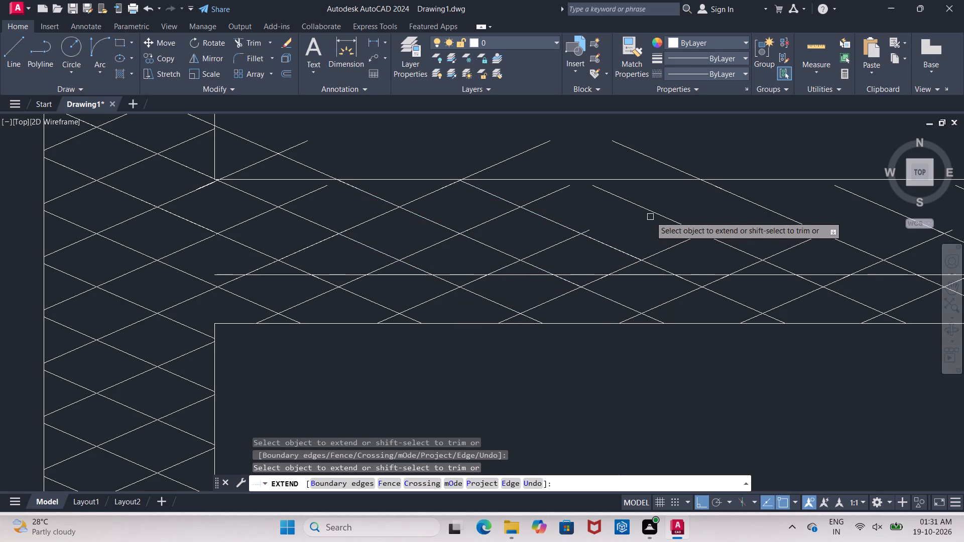
Extend the next short rising and falling diagonals, just past the strip's left end, up to the bed's bottom edge.
{"action": "left_click", "coordinate": [650, 216]}
{"action": "left_click", "coordinate": [609, 227]}
{"action": "left_click", "coordinate": [564, 241]}
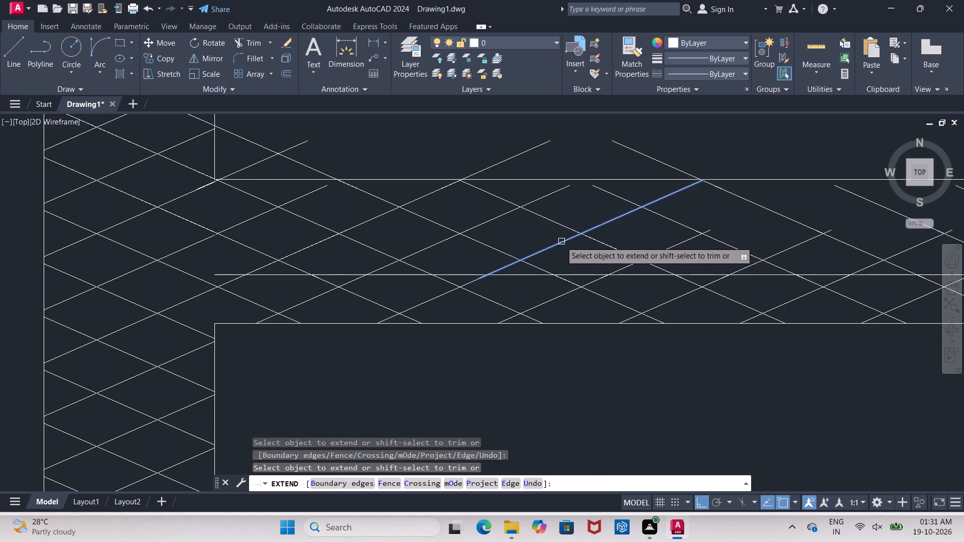
{"action": "left_click", "coordinate": [622, 202]}
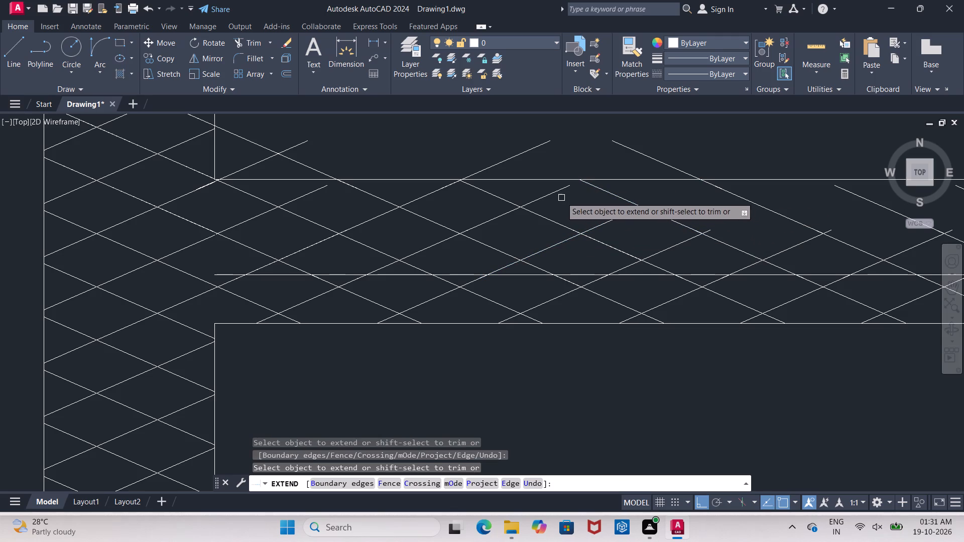
{"action": "left_click", "coordinate": [560, 195]}
{"action": "left_click", "coordinate": [555, 194]}
{"action": "left_click", "coordinate": [555, 194]}
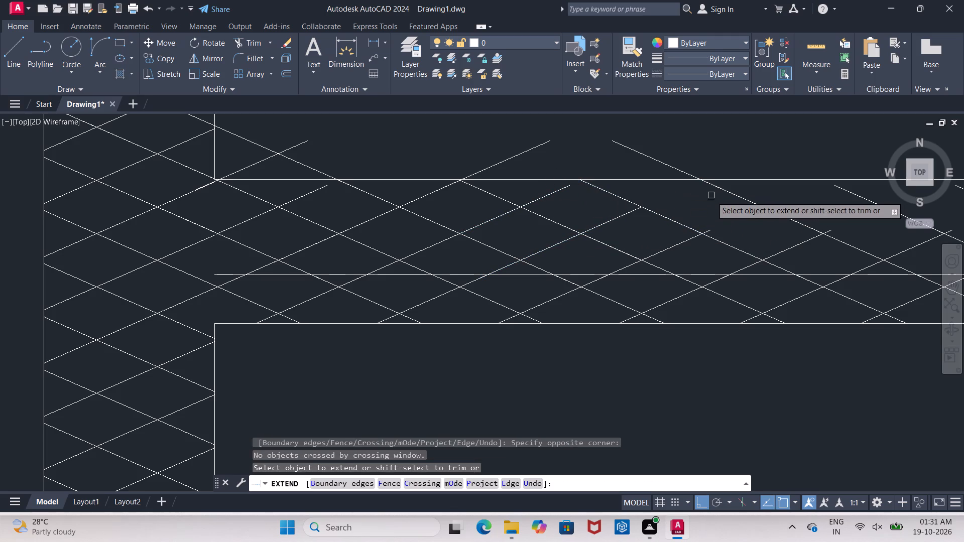
{"action": "left_click", "coordinate": [687, 238]}
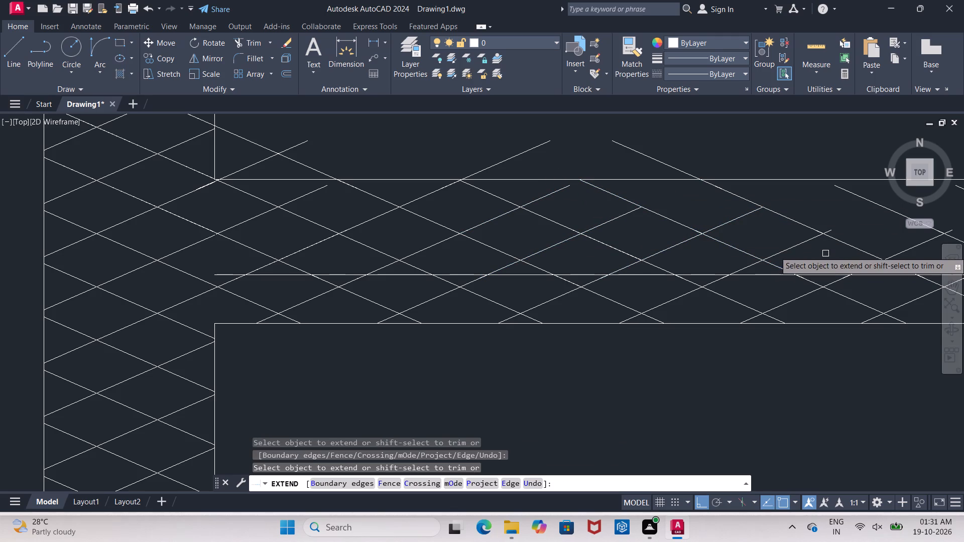
{"action": "left_click", "coordinate": [616, 217]}
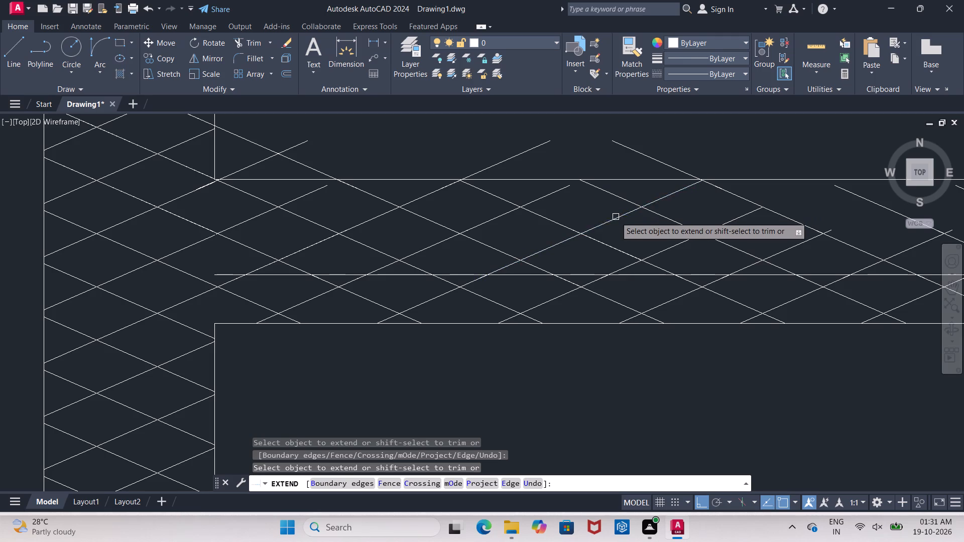
{"action": "left_click", "coordinate": [552, 194]}
Extend the short rising and falling diagonals through the middle of the strip up to the bed's bottom edge.
{"action": "middle_click_drag", "start_coordinate": [717, 195], "coordinate": [621, 212]}
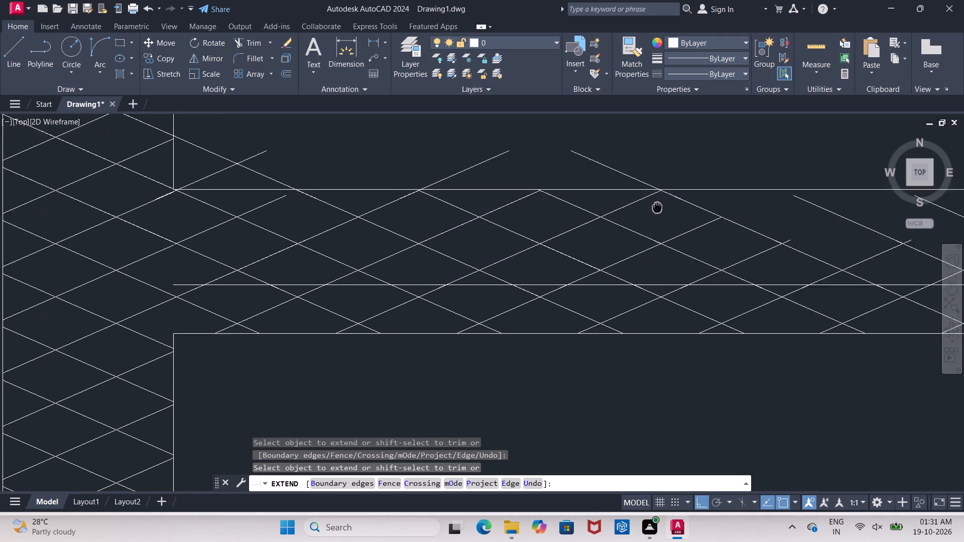
{"action": "middle_click_drag", "start_coordinate": [621, 212], "coordinate": [549, 212]}
{"action": "left_click", "coordinate": [575, 232]}
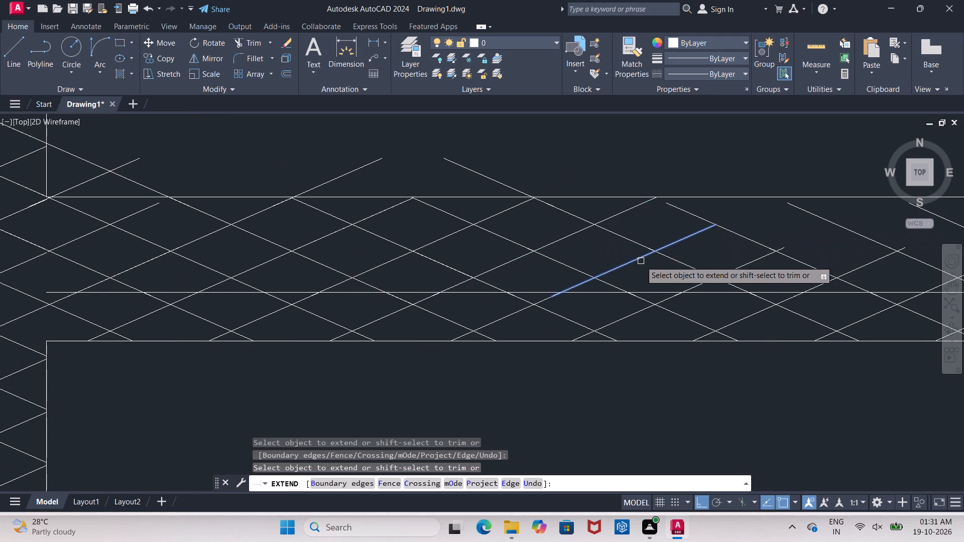
{"action": "left_click", "coordinate": [641, 261]}
{"action": "left_click", "coordinate": [762, 240]}
{"action": "left_click_drag", "start_coordinate": [713, 219], "coordinate": [705, 219]}
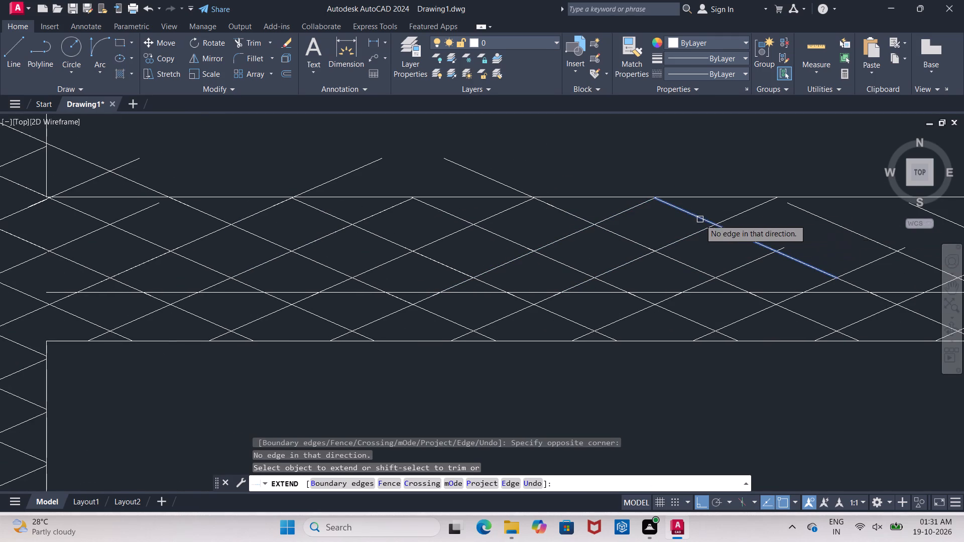
{"action": "left_click", "coordinate": [696, 218]}
{"action": "left_click", "coordinate": [806, 218]}
{"action": "middle_click_drag", "start_coordinate": [833, 231], "coordinate": [771, 235]}
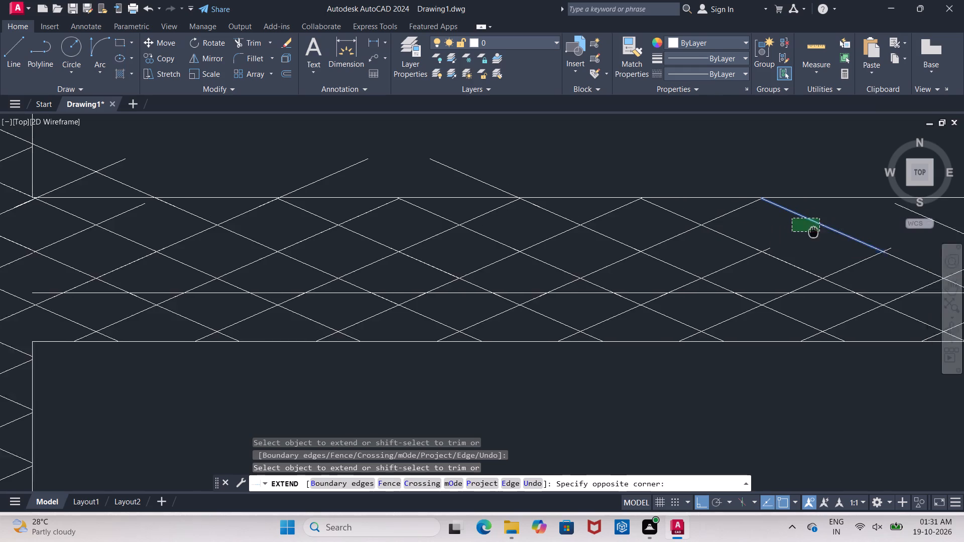
{"action": "middle_click_drag", "start_coordinate": [771, 235], "coordinate": [715, 235]}
{"action": "left_click", "coordinate": [710, 241]}
{"action": "left_click", "coordinate": [641, 262]}
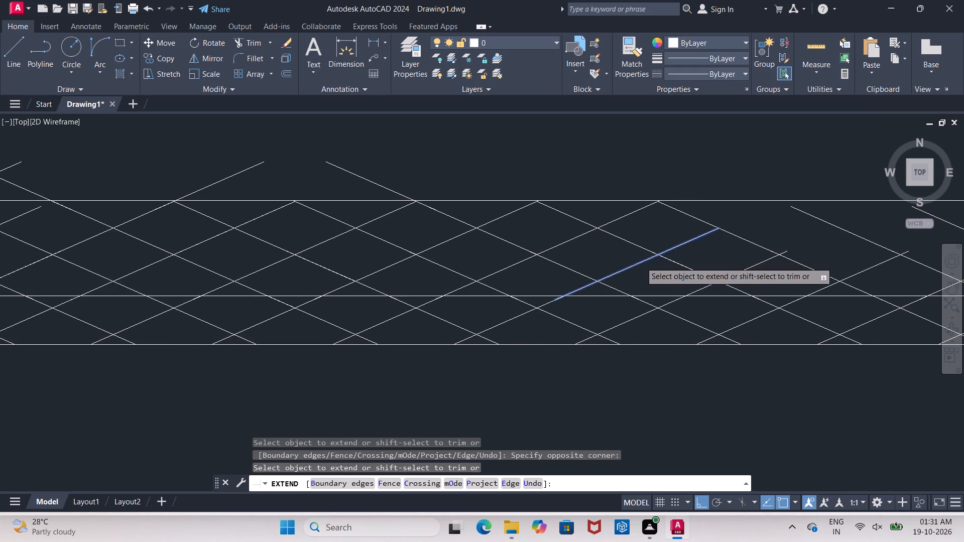
{"action": "left_click", "coordinate": [680, 246]}
{"action": "left_click", "coordinate": [780, 254]}
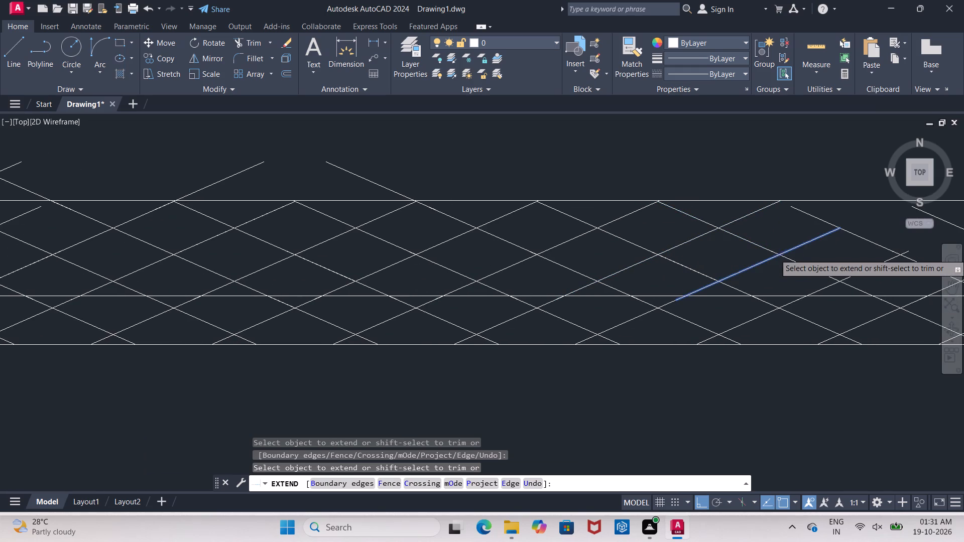
Extend the remaining short diagonals in the right half of the strip up to the bed's bottom edge.
{"action": "middle_click_drag", "start_coordinate": [872, 257], "coordinate": [758, 271]}
{"action": "left_click", "coordinate": [756, 253]}
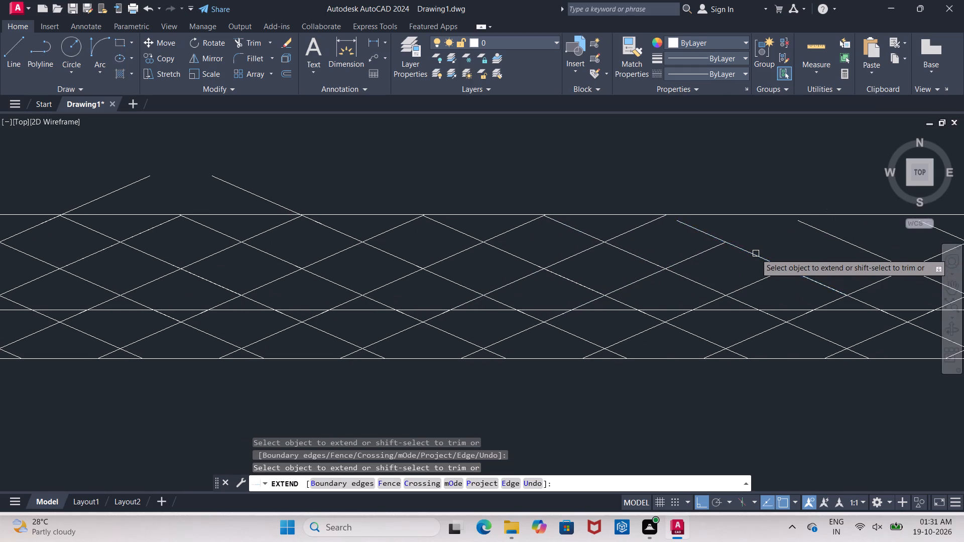
{"action": "left_click", "coordinate": [709, 235]}
{"action": "left_click", "coordinate": [700, 251]}
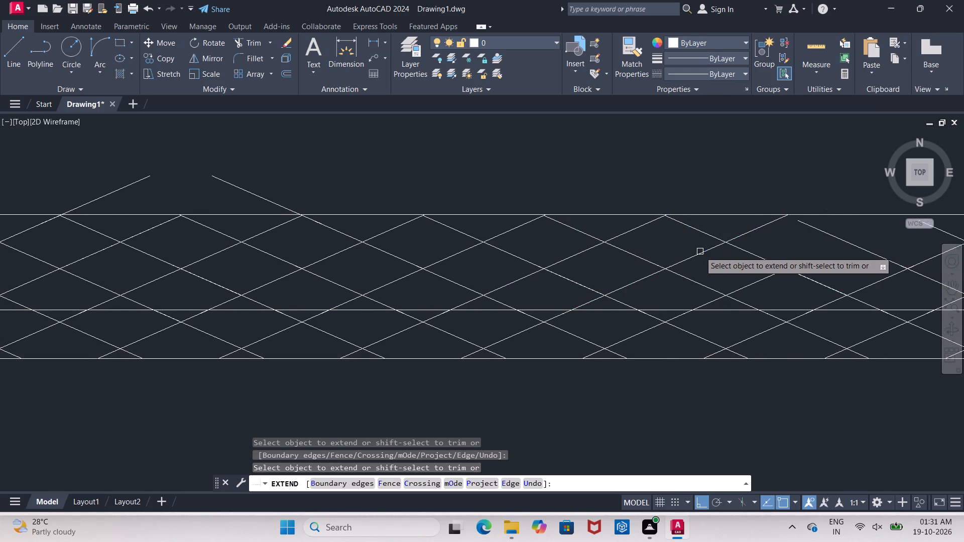
{"action": "left_click", "coordinate": [830, 234]}
{"action": "middle_click_drag", "start_coordinate": [836, 264], "coordinate": [674, 263]}
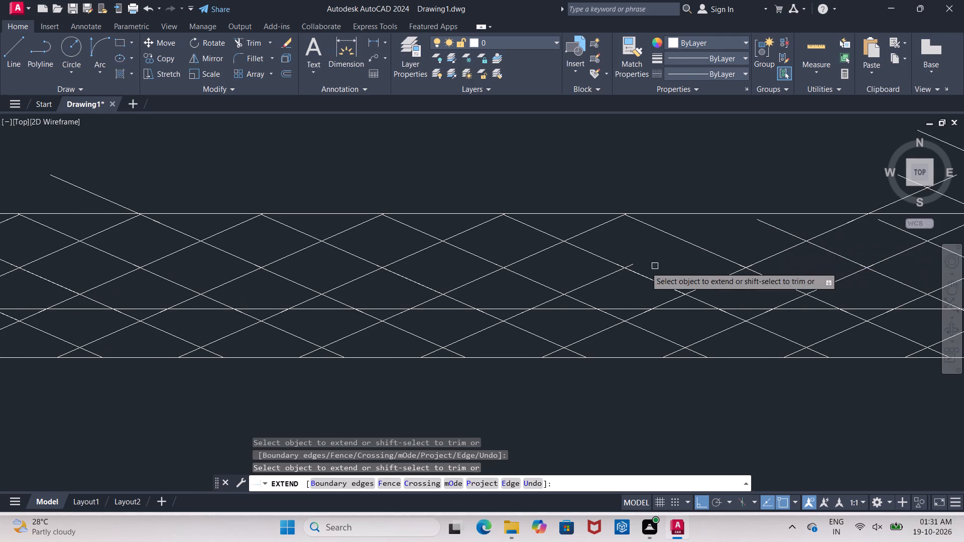
{"action": "left_click", "coordinate": [612, 275]}
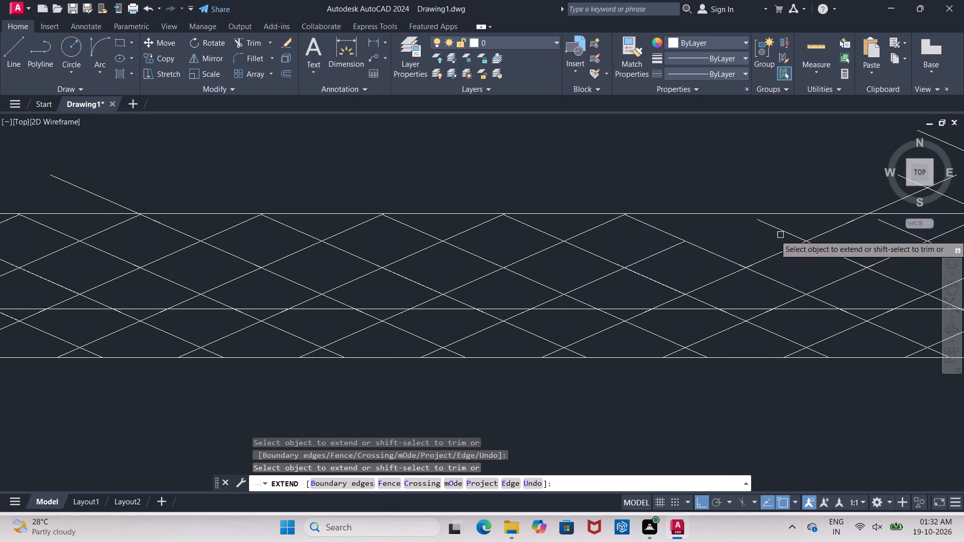
{"action": "left_click", "coordinate": [775, 227]}
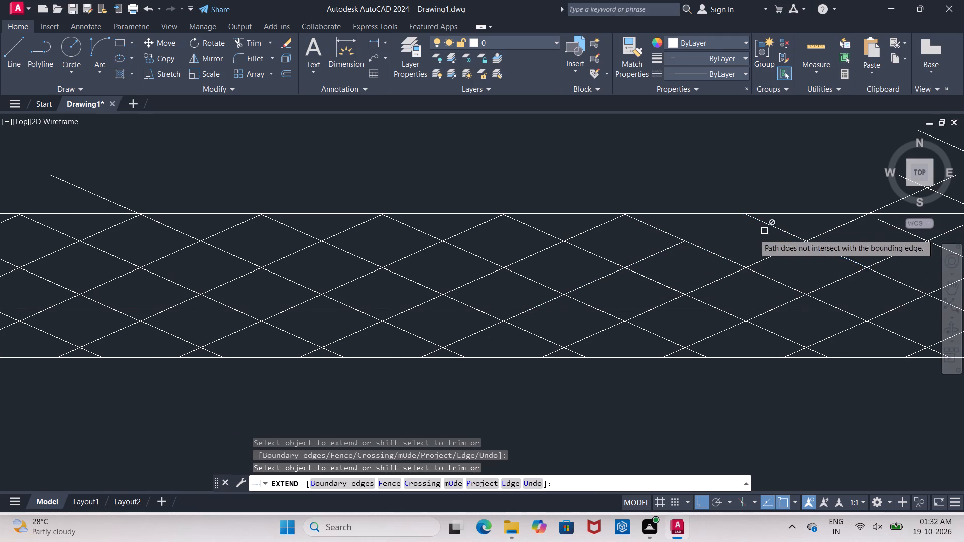
{"action": "left_click", "coordinate": [667, 251]}
{"action": "middle_click_drag", "start_coordinate": [836, 226], "coordinate": [625, 249]}
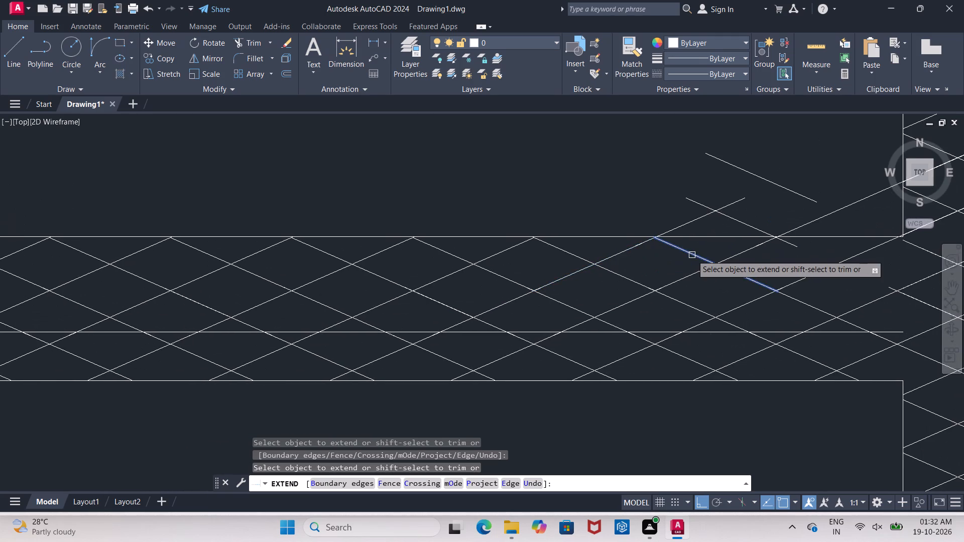
{"action": "left_click", "coordinate": [692, 255]}
Extend the falling diagonals at the bed's bottom-right corner back into the strip to close the lattice, and end Extend.
{"action": "middle_click_drag", "start_coordinate": [807, 261], "coordinate": [669, 256]}
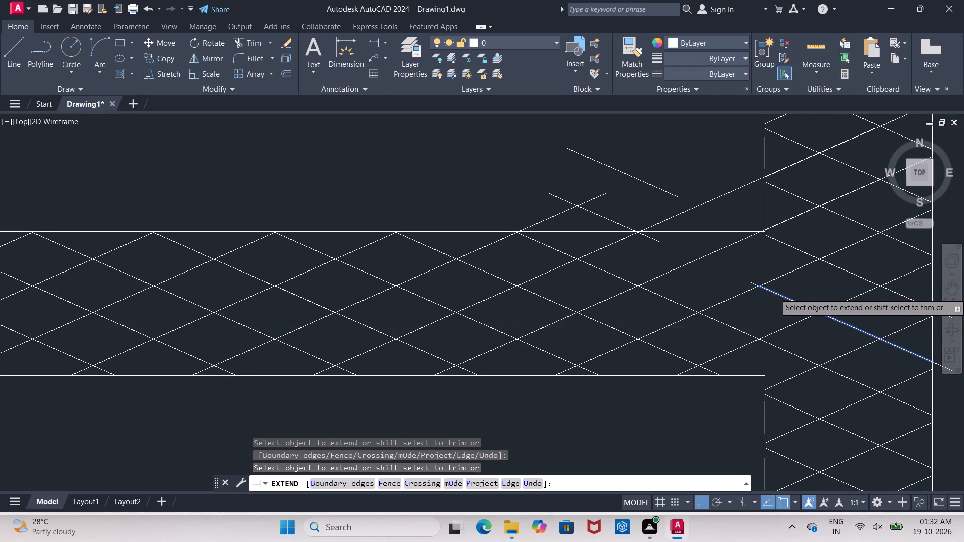
{"action": "left_click", "coordinate": [785, 298]}
{"action": "left_click", "coordinate": [775, 291]}
{"action": "left_click", "coordinate": [740, 276]}
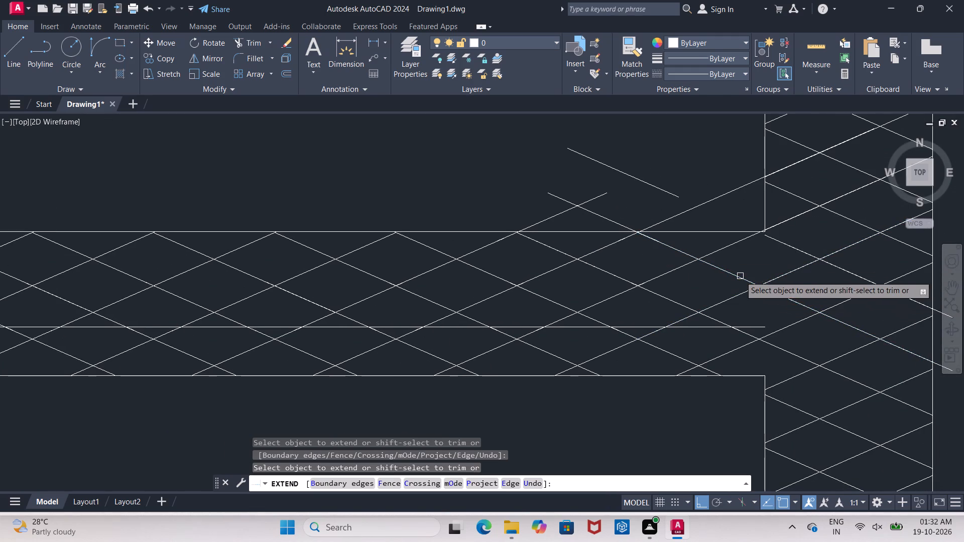
{"action": "left_click", "coordinate": [796, 249]}
{"action": "scroll", "coordinate": [768, 263], "scroll_direction": "down", "scroll_amount": 2}
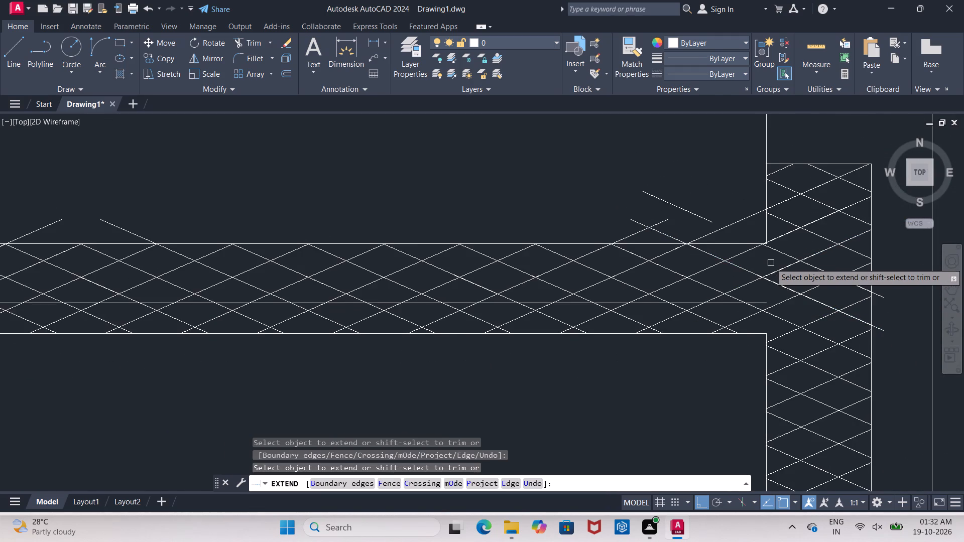
{"action": "key", "text": "Escape"}
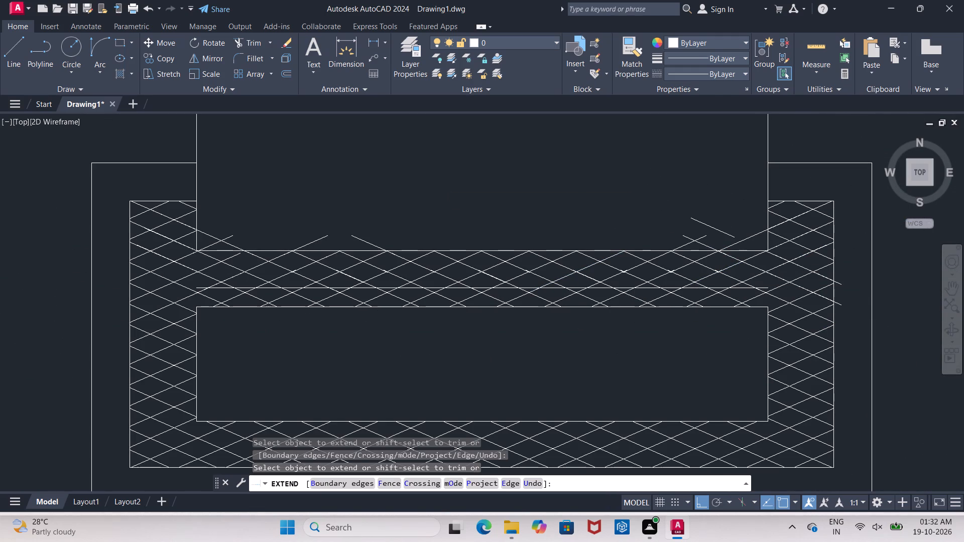
Using Trim with all cutting edges, cut off the diagonals protruding above the bed's bottom edge at the strip's left end.
{"action": "key", "text": "t"}
{"action": "type", "text": "R"}
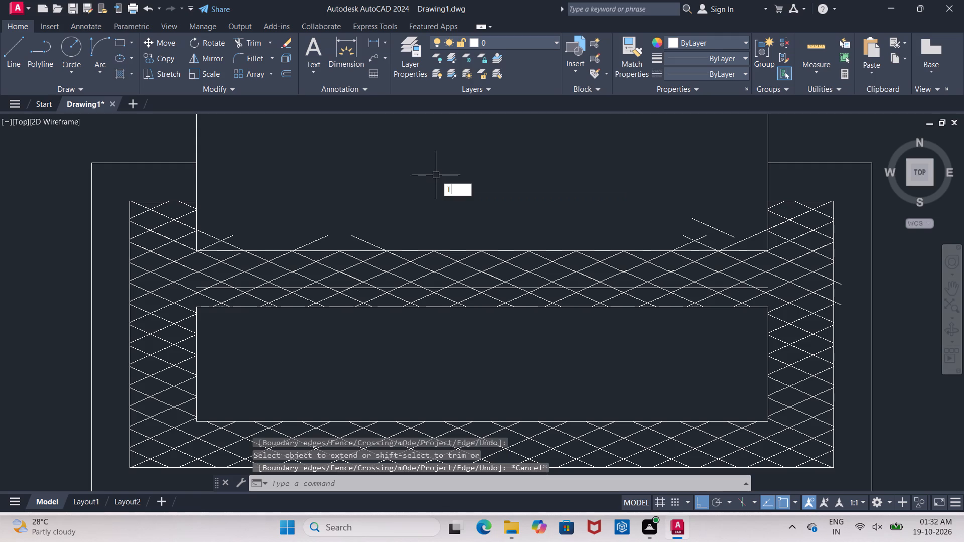
{"action": "key", "text": "space"}
{"action": "key", "text": "space"}
{"action": "scroll", "coordinate": [234, 254], "scroll_direction": "up", "scroll_amount": 2}
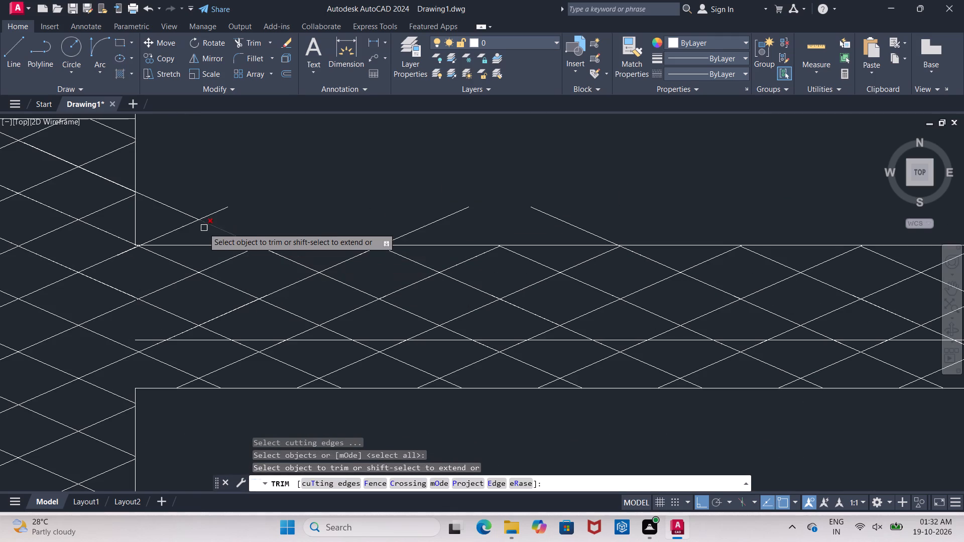
{"action": "left_click", "coordinate": [184, 228]}
{"action": "left_click", "coordinate": [173, 209]}
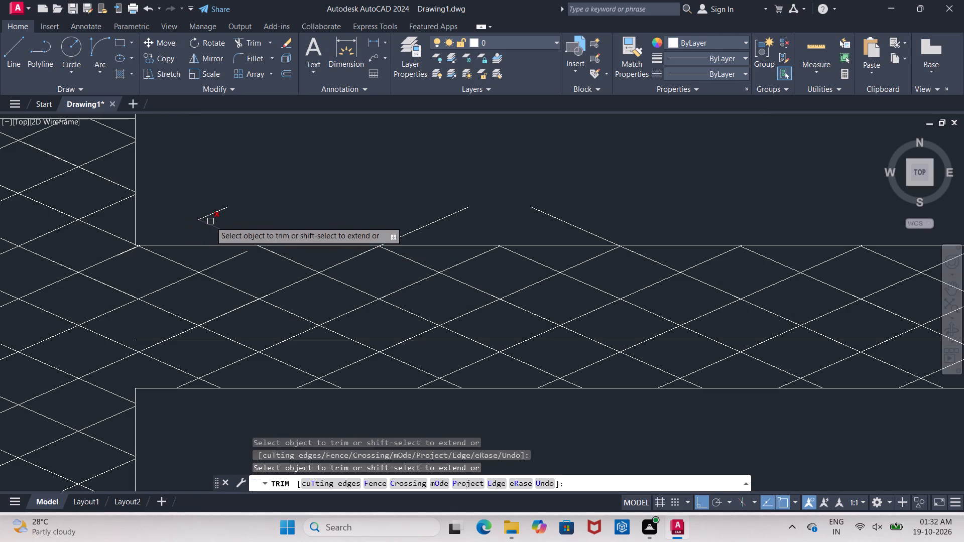
{"action": "left_click", "coordinate": [212, 223]}
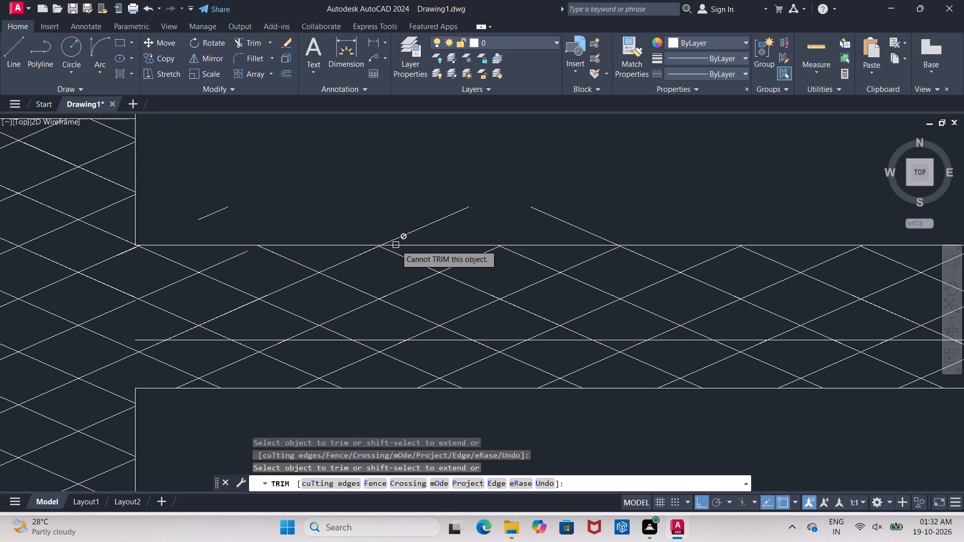
{"action": "left_click", "coordinate": [400, 238]}
{"action": "left_click_drag", "start_coordinate": [598, 233], "coordinate": [589, 235]}
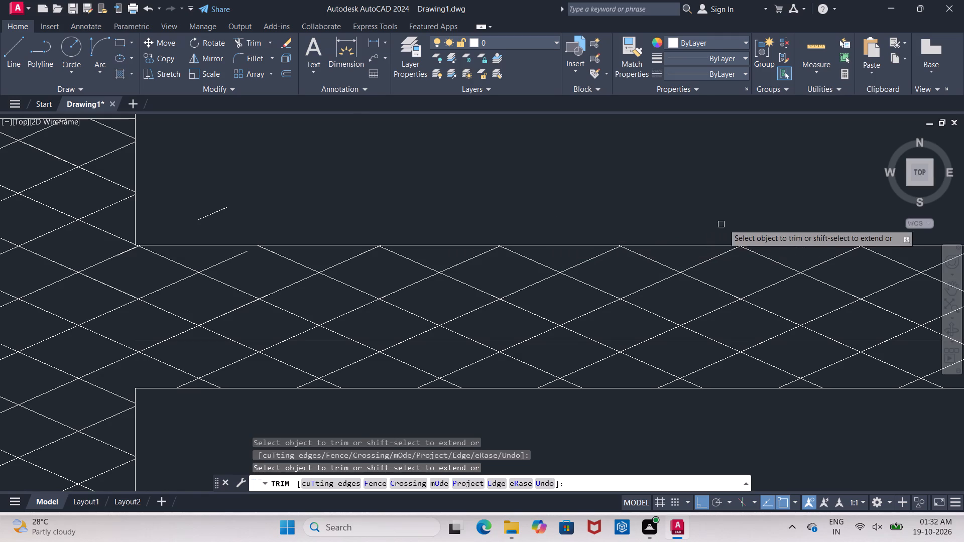
Trim the diagonals protruding above the bed's bottom edge at the strip's right end, and end Trim.
{"action": "scroll", "coordinate": [737, 224], "scroll_direction": "down", "scroll_amount": 1}
{"action": "middle_click_drag", "start_coordinate": [563, 211], "coordinate": [452, 213]}
{"action": "middle_click_drag", "start_coordinate": [945, 181], "coordinate": [895, 186]}
{"action": "middle_click_drag", "start_coordinate": [834, 209], "coordinate": [302, 238]}
{"action": "left_click", "coordinate": [496, 255]}
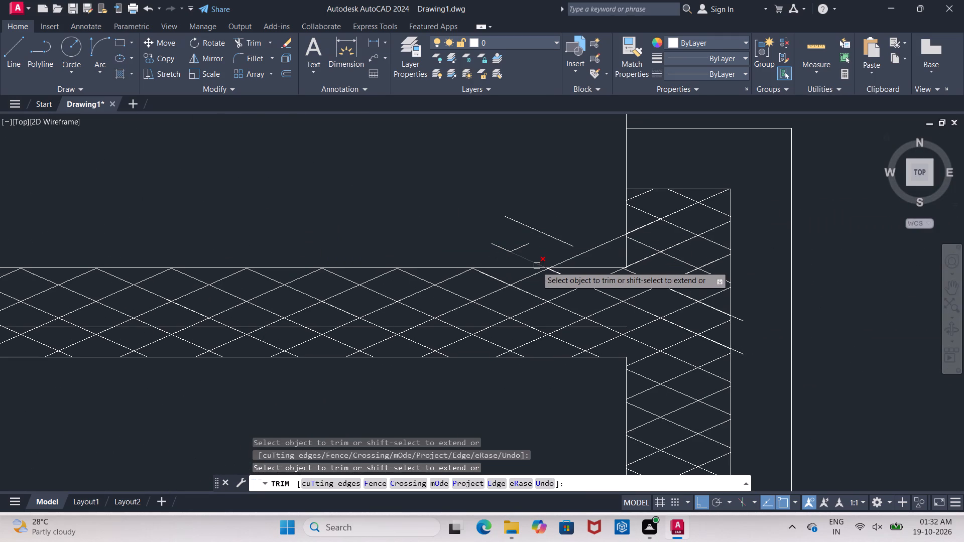
{"action": "left_click", "coordinate": [537, 263]}
{"action": "left_click", "coordinate": [575, 257]}
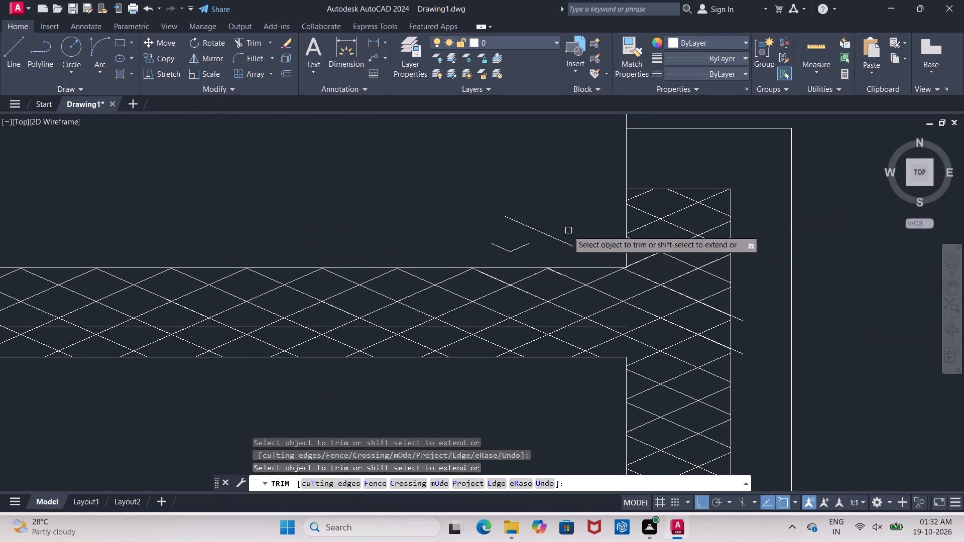
{"action": "key", "text": "Escape"}
Erase the loose diagonal fragments left above the bed's bottom edge at the strip's right and left ends.
{"action": "left_click_drag", "start_coordinate": [456, 199], "coordinate": [464, 201]}
{"action": "left_click", "coordinate": [578, 257]}
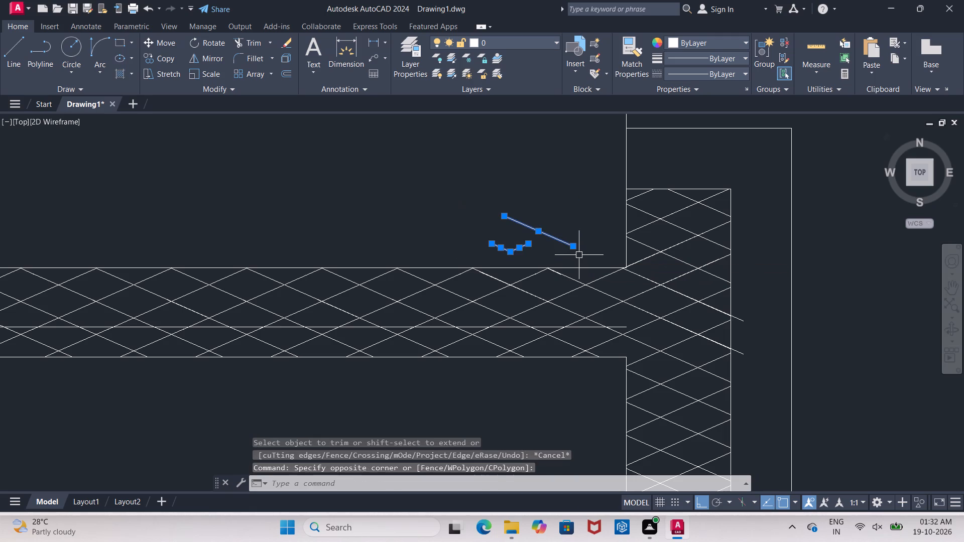
{"action": "key", "text": "Delete"}
{"action": "scroll", "coordinate": [563, 286], "scroll_direction": "up", "scroll_amount": 4}
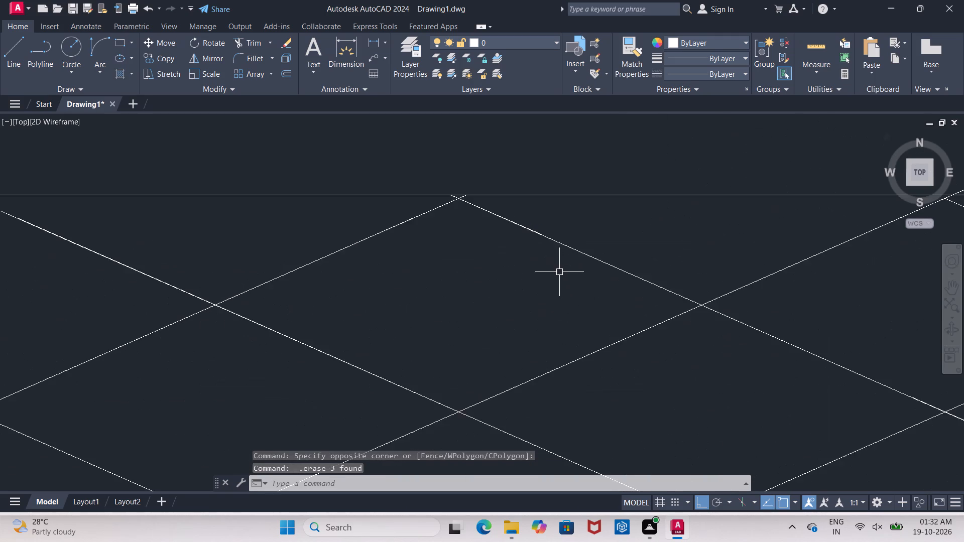
{"action": "scroll", "coordinate": [559, 272], "scroll_direction": "down", "scroll_amount": 7}
{"action": "scroll", "coordinate": [355, 251], "scroll_direction": "up", "scroll_amount": 3}
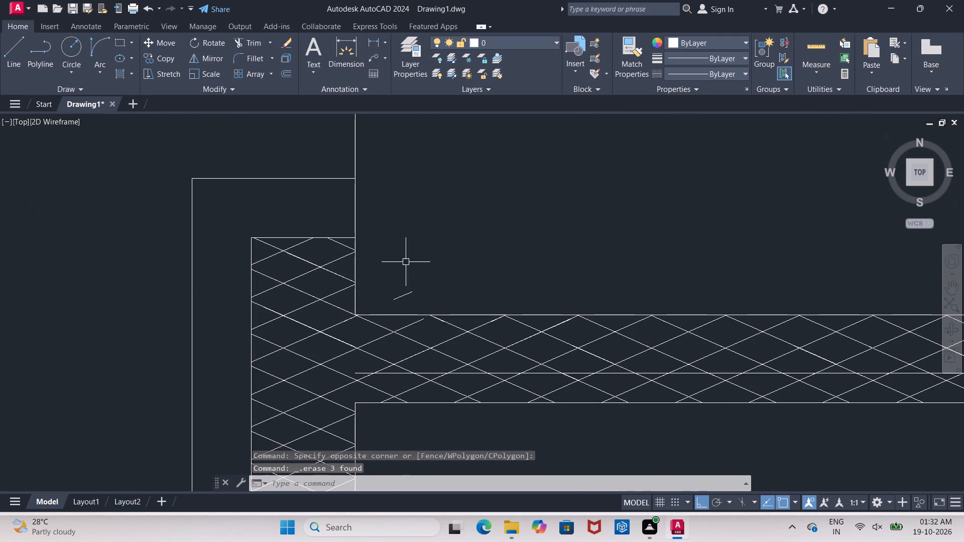
{"action": "left_click", "coordinate": [407, 294]}
{"action": "key", "text": "Delete"}
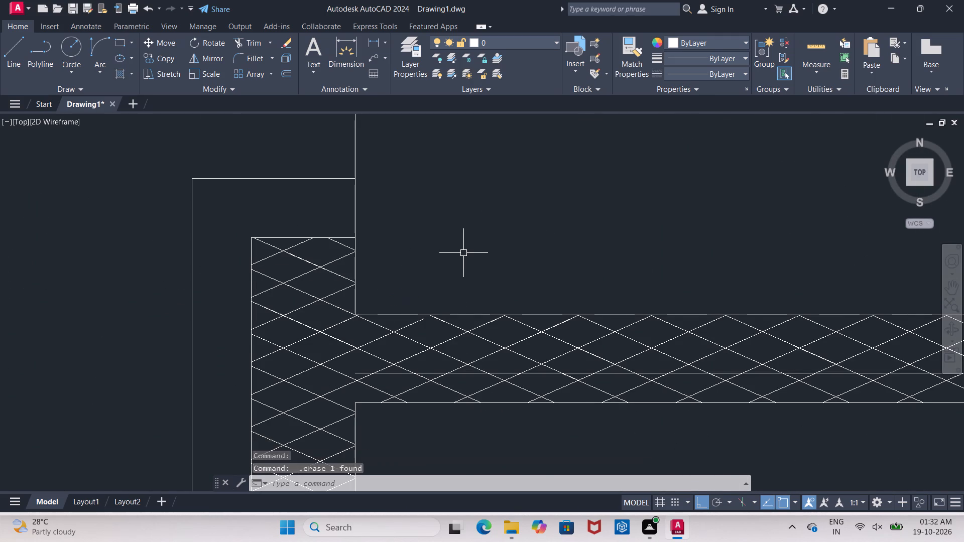
Delete the horizontal line running through the lattice strip below the bed's bottom edge.
{"action": "scroll", "coordinate": [491, 252], "scroll_direction": "down", "scroll_amount": 1}
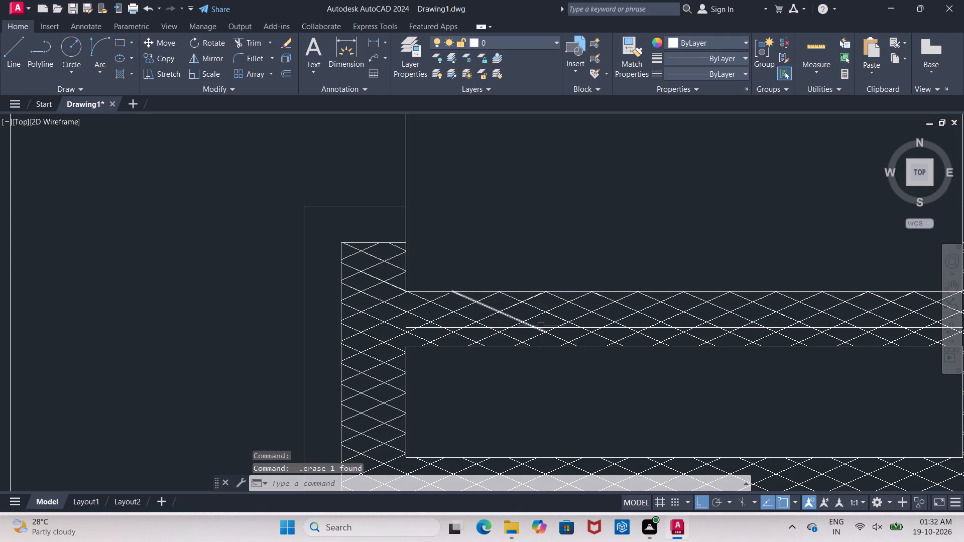
{"action": "scroll", "coordinate": [527, 330], "scroll_direction": "up", "scroll_amount": 3}
{"action": "left_click", "coordinate": [508, 327]}
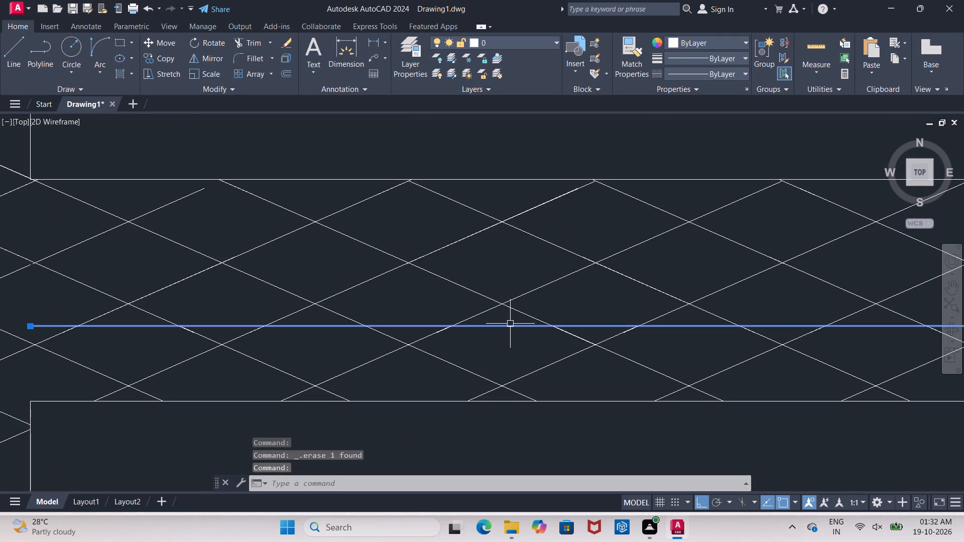
{"action": "key", "text": "Delete"}
Using Trim with all cutting edges, cut off the diagonals protruding past the right edge of the lattice border.
{"action": "scroll", "coordinate": [510, 324], "scroll_direction": "down", "scroll_amount": 4}
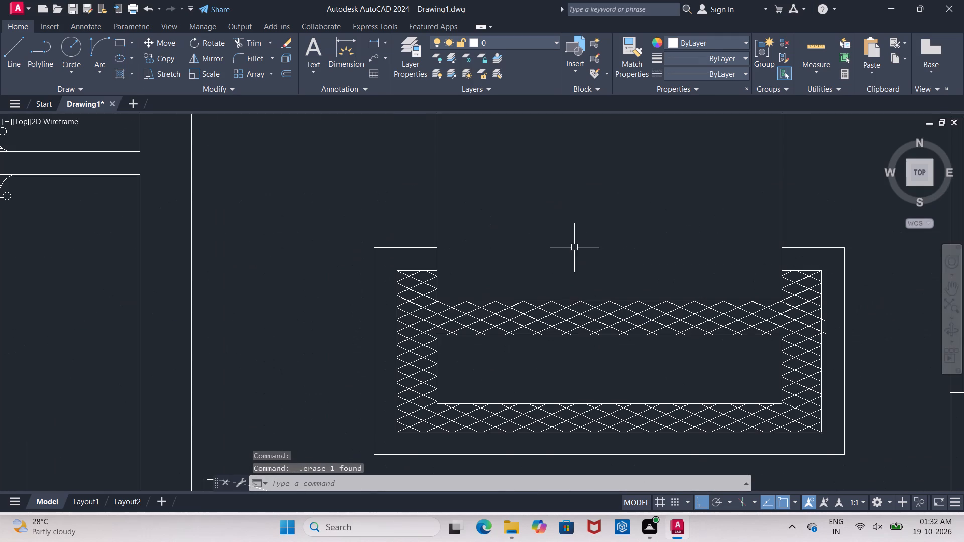
{"action": "middle_click_drag", "start_coordinate": [574, 247], "coordinate": [568, 194]}
{"action": "scroll", "coordinate": [585, 194], "scroll_direction": "down", "scroll_amount": 1}
{"action": "scroll", "coordinate": [751, 249], "scroll_direction": "up", "scroll_amount": 3}
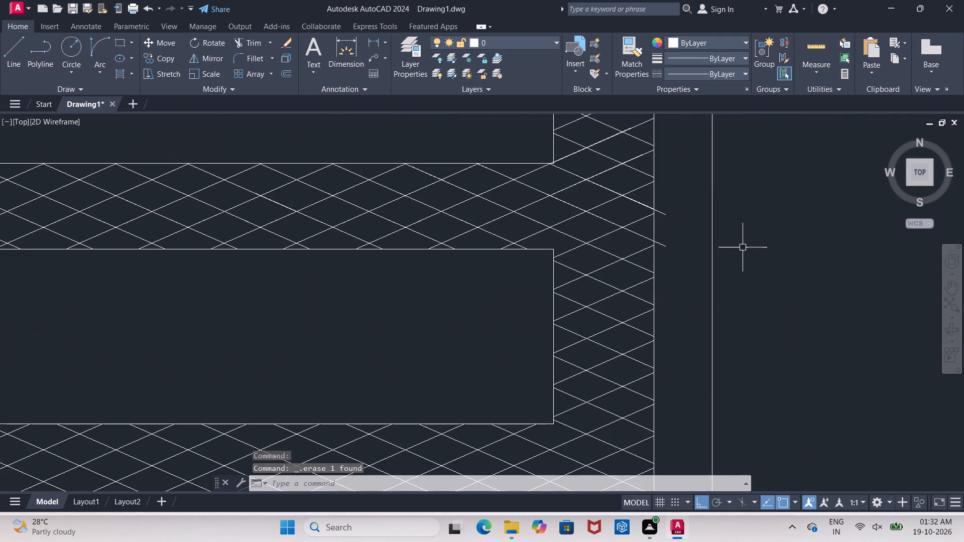
{"action": "scroll", "coordinate": [704, 246], "scroll_direction": "up", "scroll_amount": 1}
{"action": "type", "text": "TR"}
{"action": "key", "text": "space"}
{"action": "key", "text": "space"}
{"action": "left_click", "coordinate": [637, 246]}
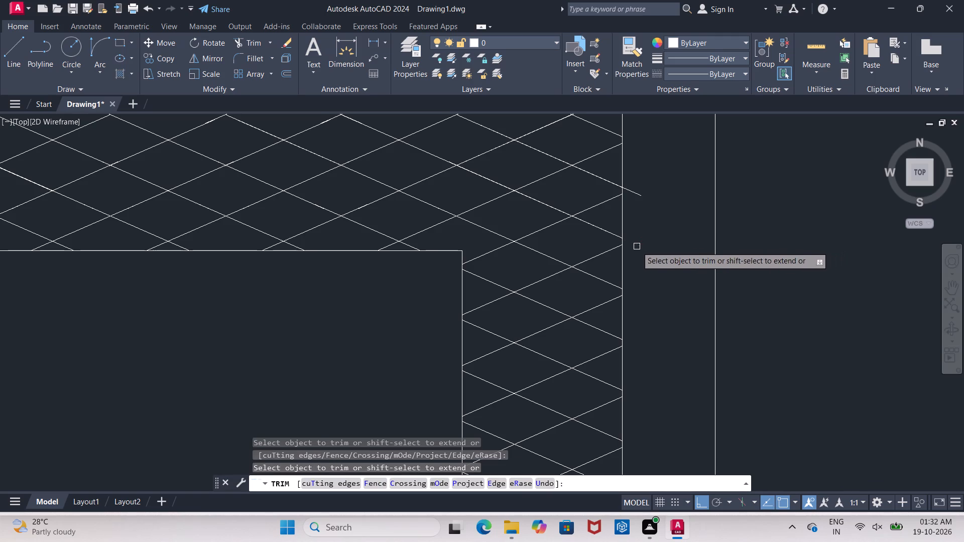
{"action": "left_click", "coordinate": [630, 190]}
{"action": "left_click", "coordinate": [633, 190]}
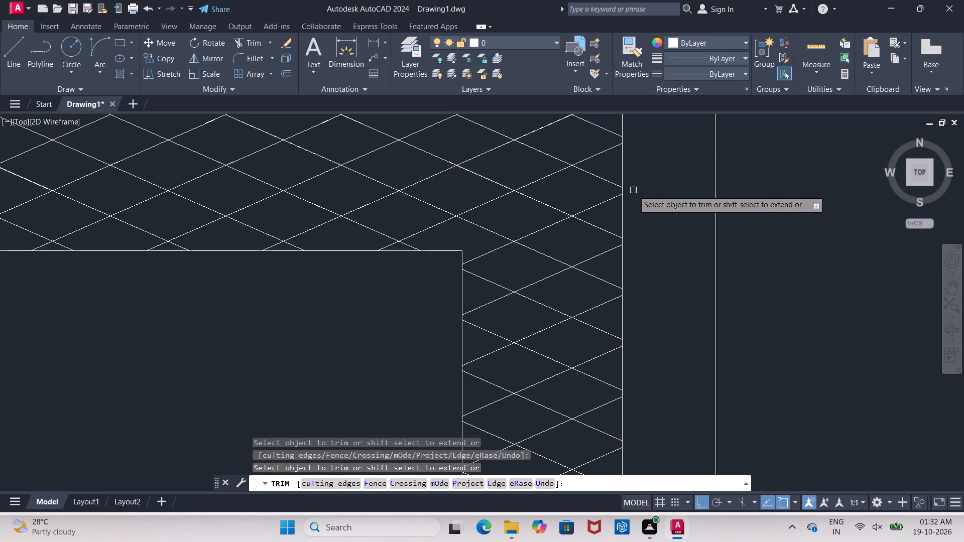
{"action": "scroll", "coordinate": [633, 190], "scroll_direction": "down", "scroll_amount": 4}
{"action": "key", "text": "Escape"}
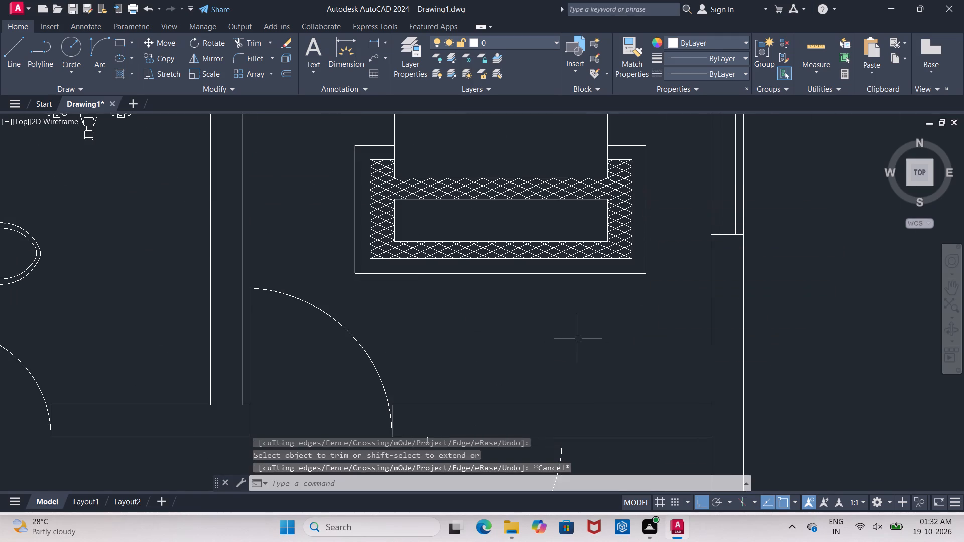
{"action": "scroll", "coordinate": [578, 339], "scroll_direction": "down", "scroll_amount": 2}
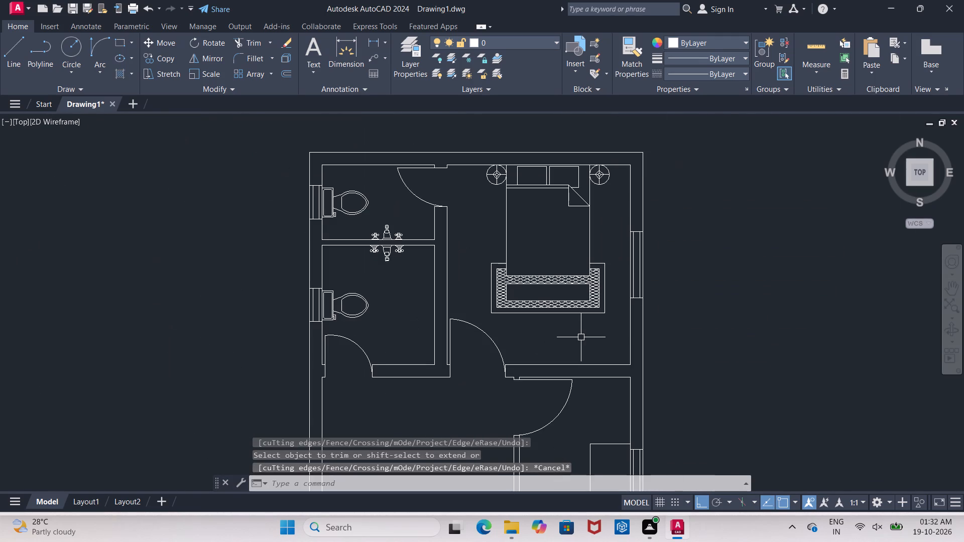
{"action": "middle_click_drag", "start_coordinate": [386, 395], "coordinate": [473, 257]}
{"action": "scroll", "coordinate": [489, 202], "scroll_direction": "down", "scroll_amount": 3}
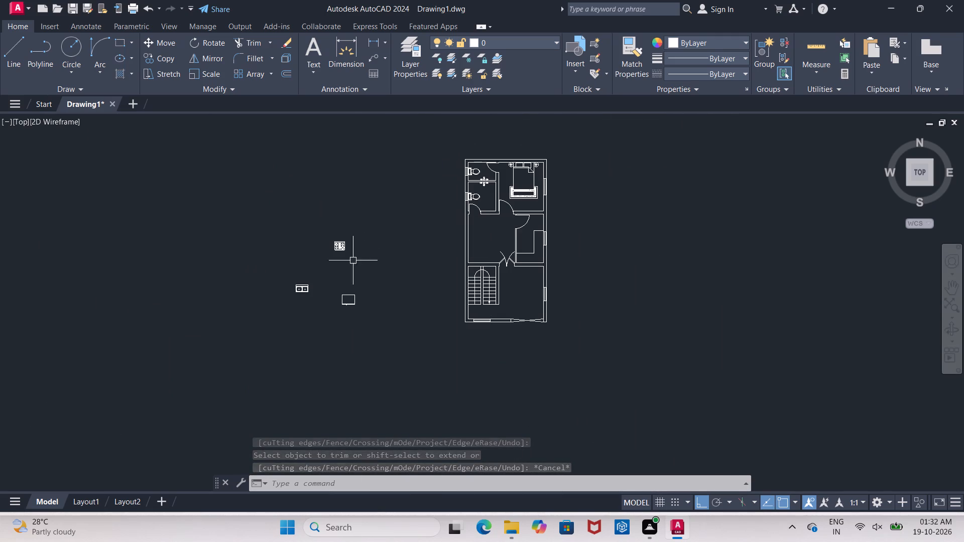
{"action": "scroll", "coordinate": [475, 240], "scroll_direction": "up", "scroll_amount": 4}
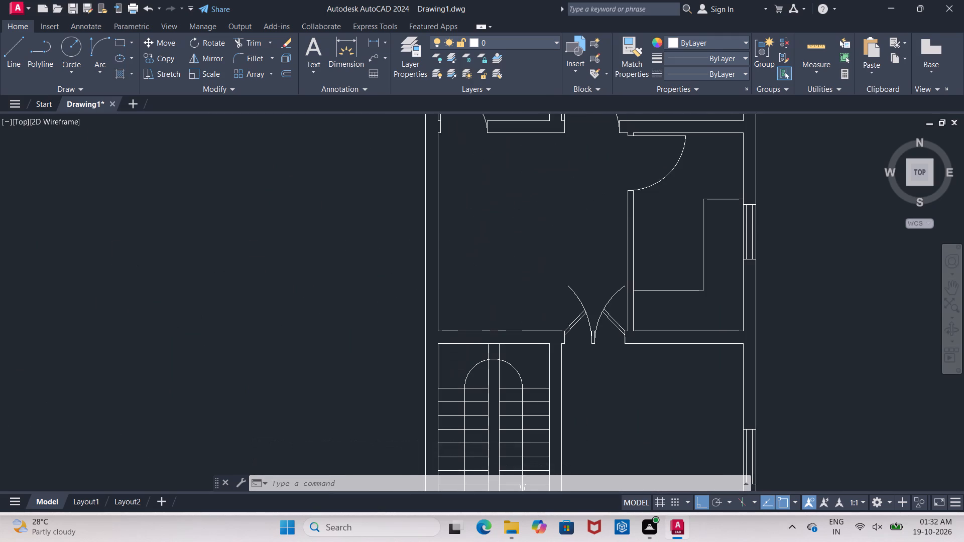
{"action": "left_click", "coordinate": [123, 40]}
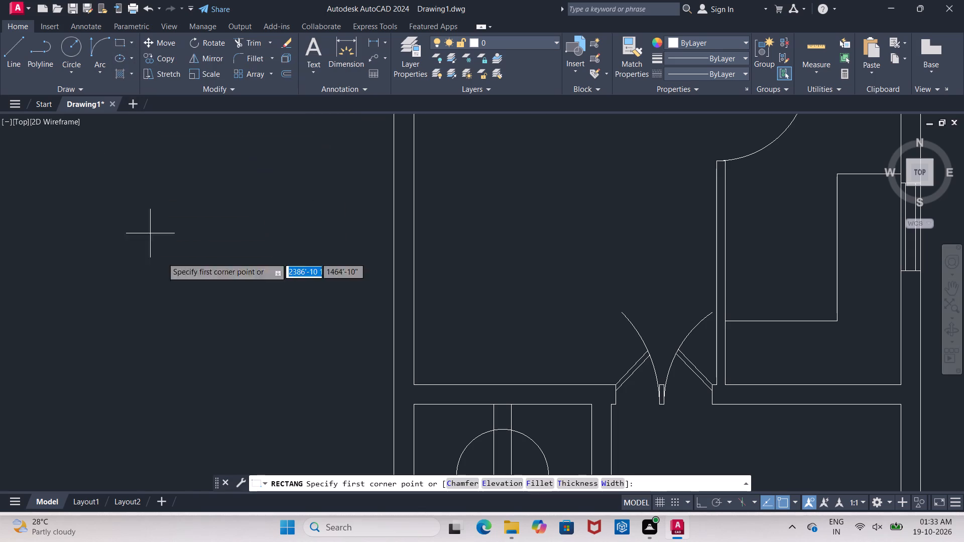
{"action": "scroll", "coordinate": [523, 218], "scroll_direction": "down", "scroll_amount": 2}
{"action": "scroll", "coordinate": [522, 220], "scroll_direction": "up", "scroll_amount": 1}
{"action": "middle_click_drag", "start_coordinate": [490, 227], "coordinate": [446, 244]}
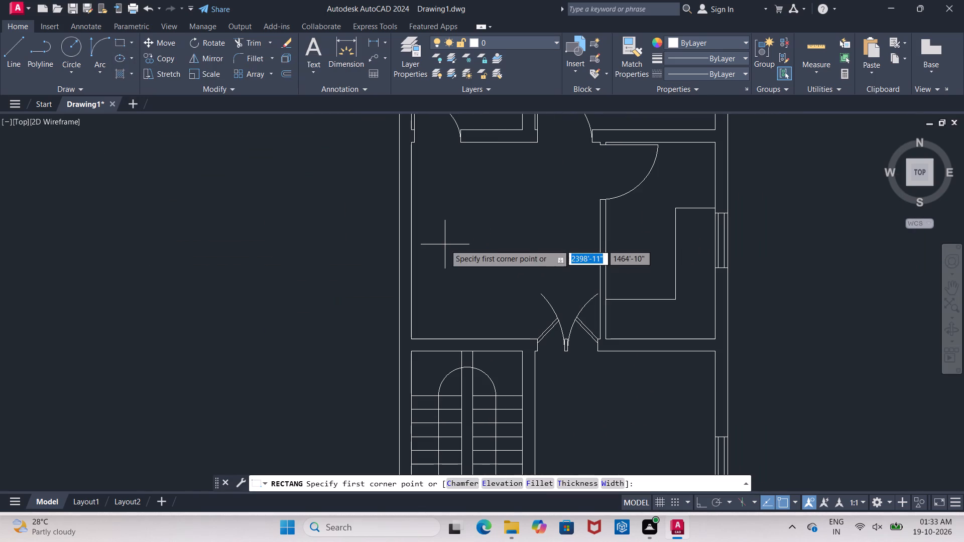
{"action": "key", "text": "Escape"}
Offset the left inner wall line of the room above the staircase 4' into the room.
{"action": "key", "text": "o"}
{"action": "key", "text": "Return"}
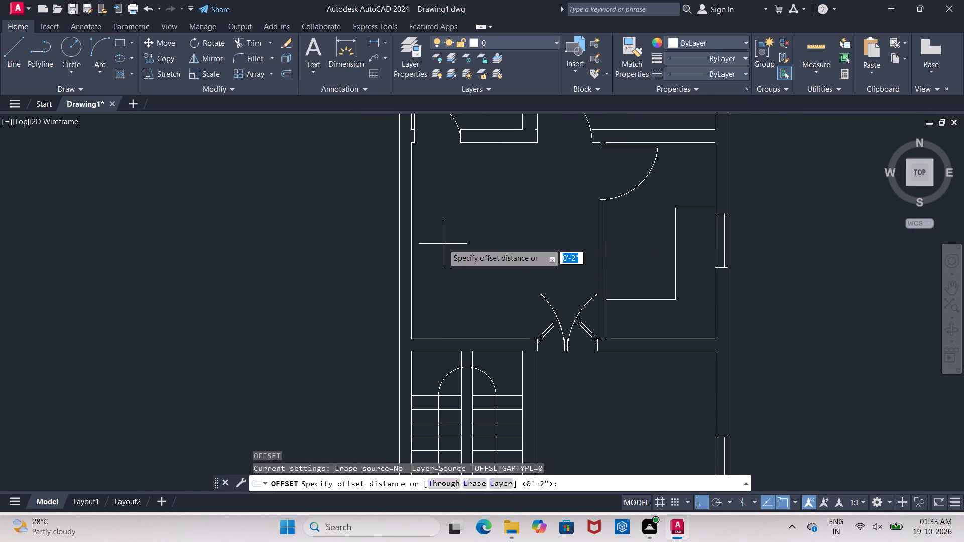
{"action": "type", "text": "4'"}
{"action": "key", "text": "Return"}
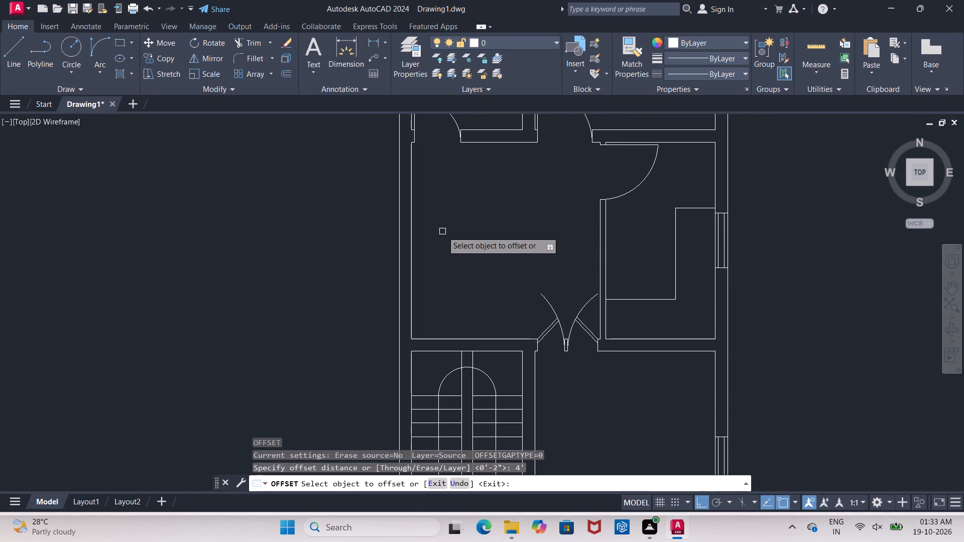
{"action": "left_click", "coordinate": [414, 273]}
{"action": "left_click", "coordinate": [457, 290]}
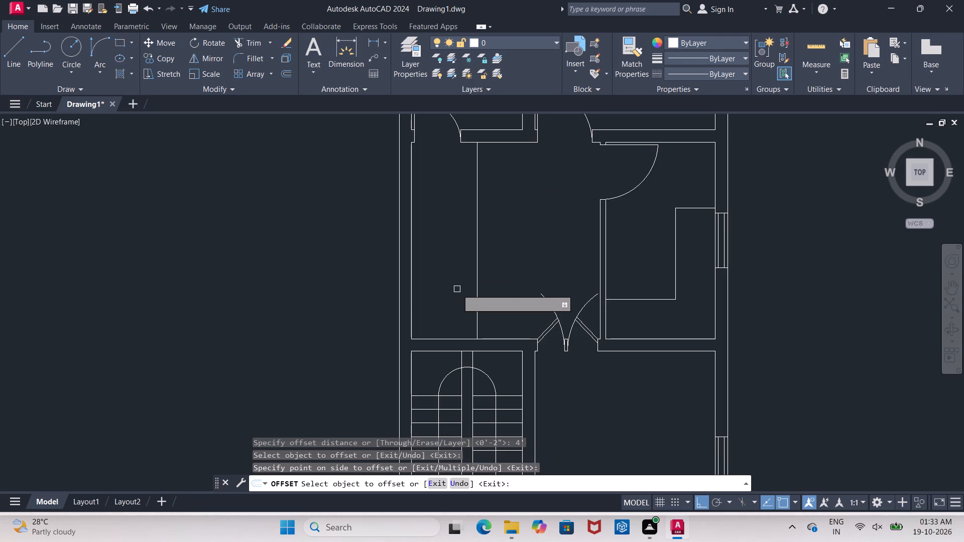
{"action": "key", "text": "Escape"}
Offset the same left inner wall line 4" into the room.
{"action": "key", "text": "o"}
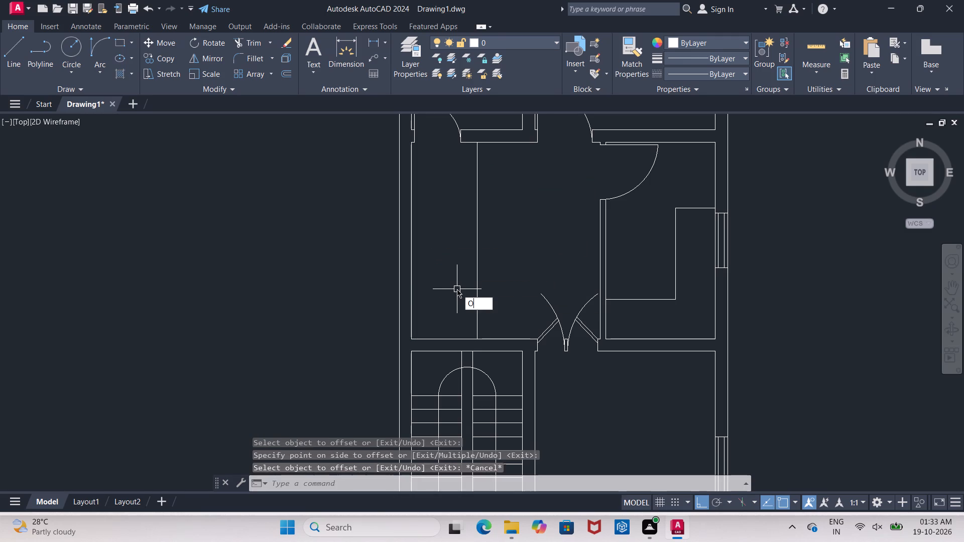
{"action": "key", "text": "Return"}
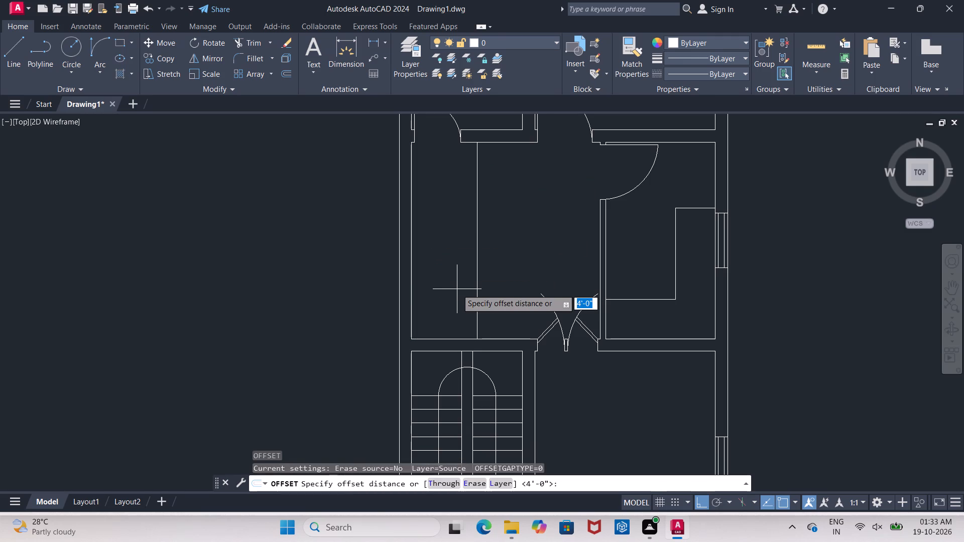
{"action": "type", "text": "4\""}
{"action": "key", "text": "Return"}
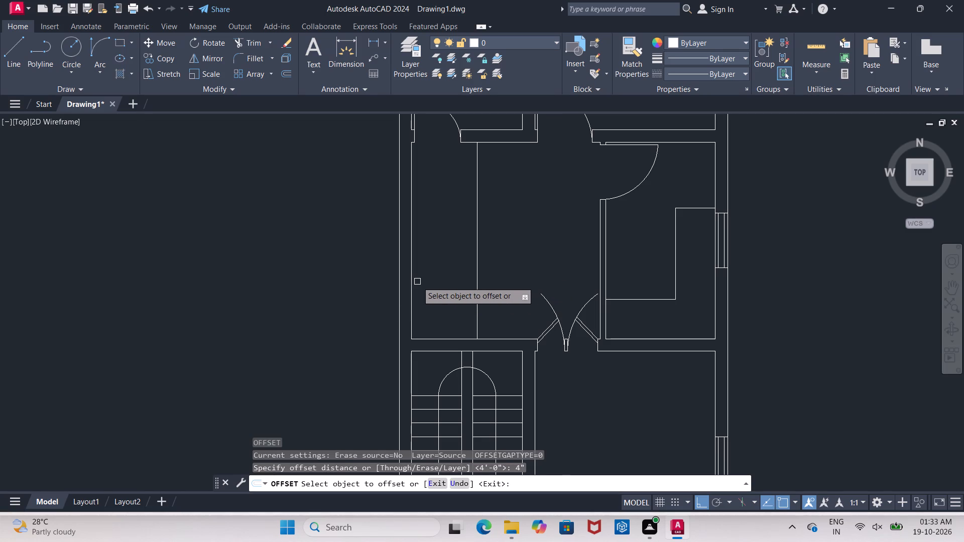
{"action": "left_click", "coordinate": [413, 282]}
{"action": "left_click", "coordinate": [457, 288]}
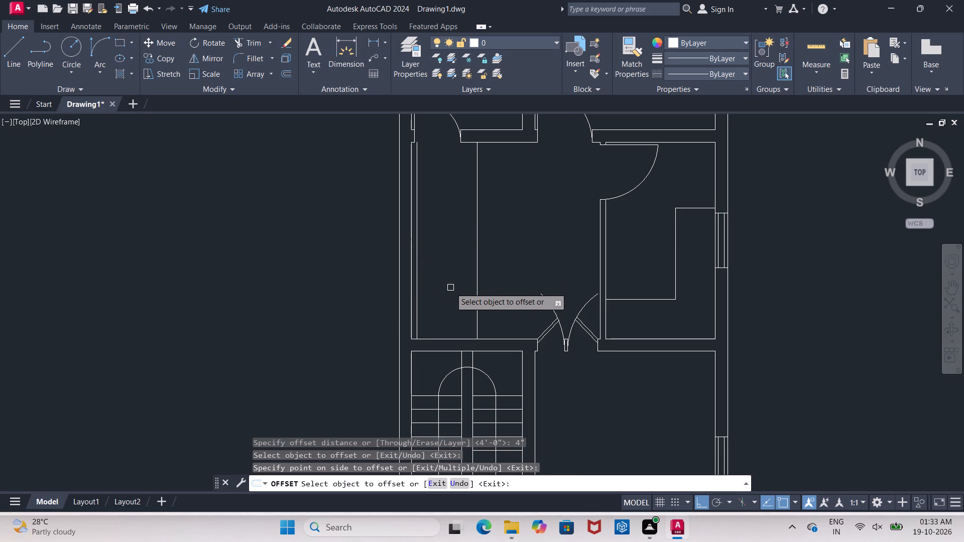
{"action": "key", "text": "Escape"}
Offset the room's bottom inner wall line 8" upward into the room.
{"action": "key", "text": "o"}
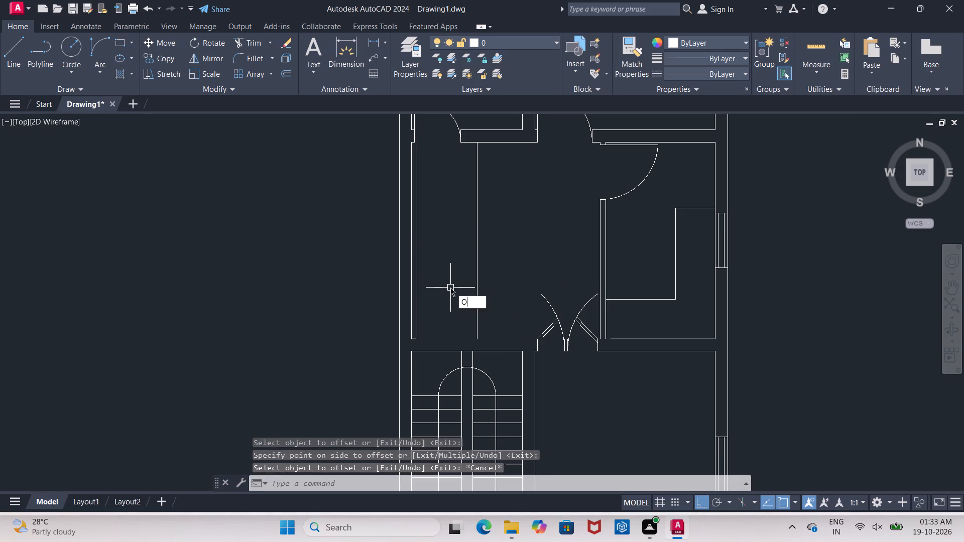
{"action": "key", "text": "Return"}
{"action": "key", "text": "4"}
{"action": "key", "text": "apostrophe"}
{"action": "key", "text": "Return"}
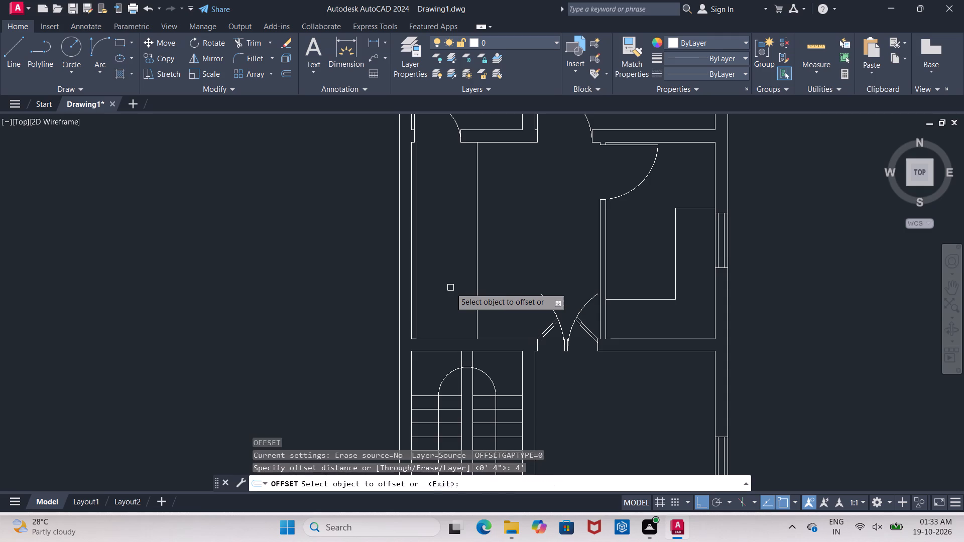
{"action": "left_click", "coordinate": [466, 337]}
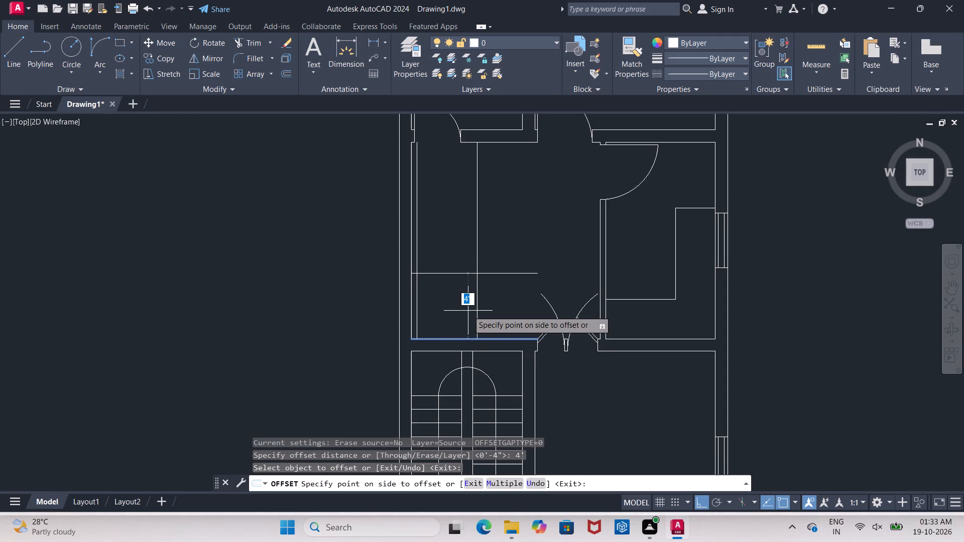
{"action": "key", "text": "8"}
{"action": "key", "text": "Return"}
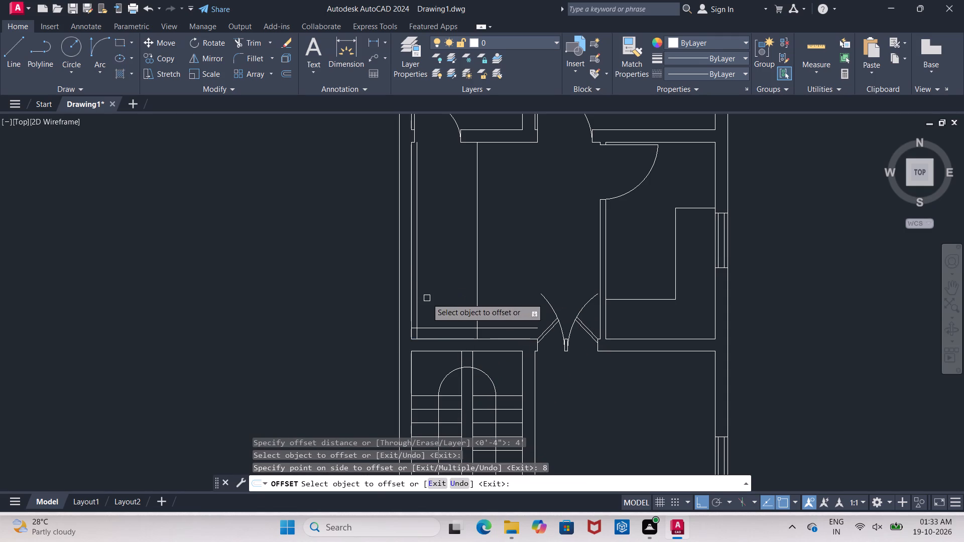
{"action": "key", "text": "Return"}
Offset the room's bottom inner wall line 8' upward into the room.
{"action": "key", "text": "Return"}
{"action": "type", "text": "8'"}
{"action": "key", "text": "Return"}
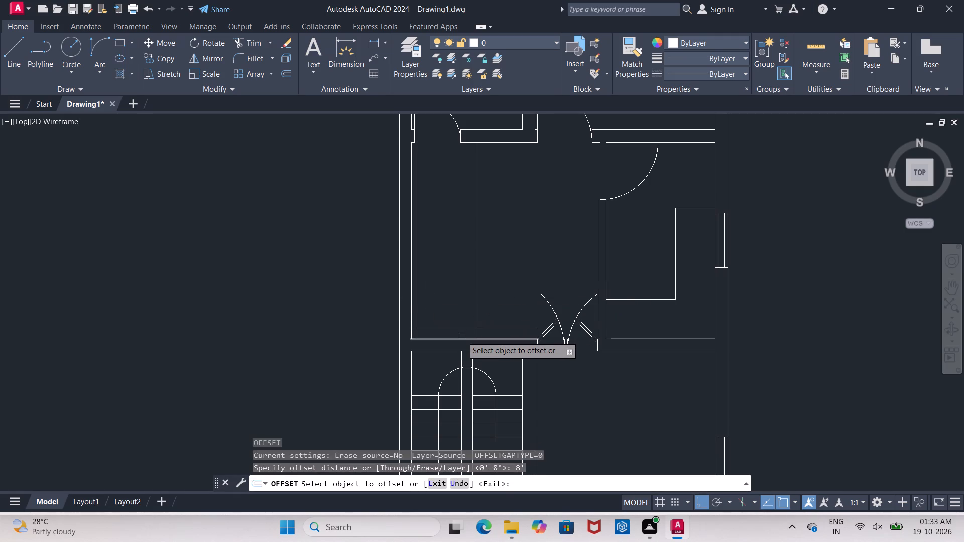
{"action": "left_click", "coordinate": [461, 337]}
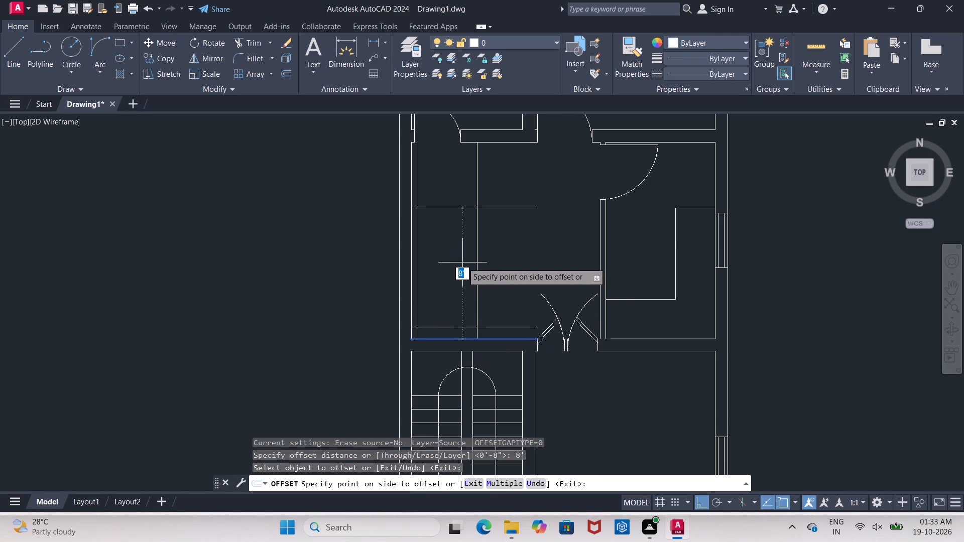
{"action": "left_click", "coordinate": [462, 262]}
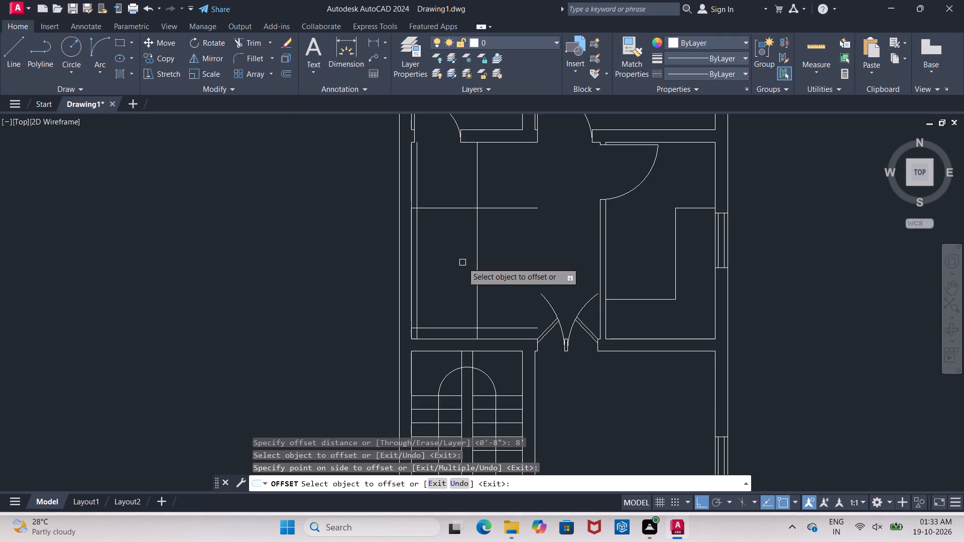
{"action": "key", "text": "Escape"}
Trim the offset lines in the room above the staircase where they overrun the rectangle's top-right and bottom-right corners and its bottom edge.
{"action": "type", "text": "TR"}
{"action": "key", "text": "space"}
{"action": "key", "text": "space"}
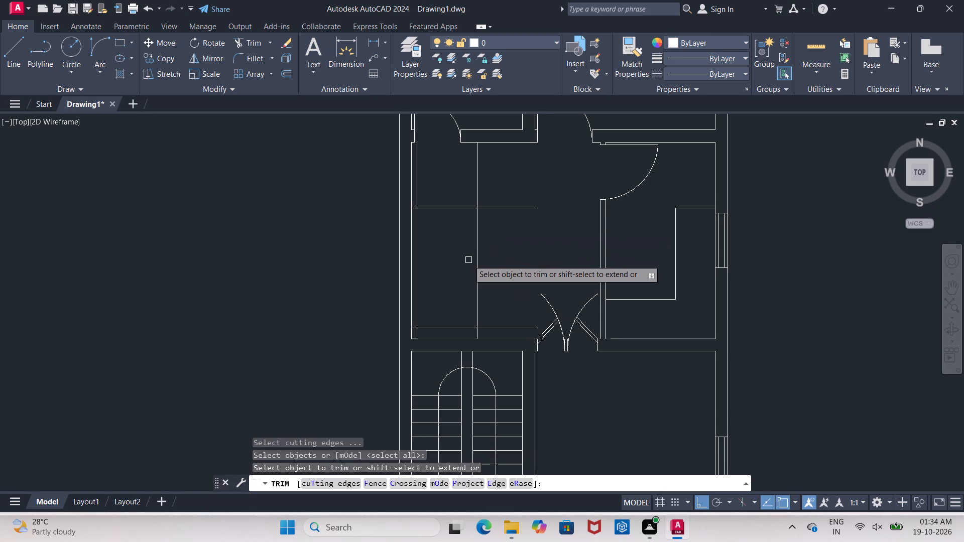
{"action": "left_click", "coordinate": [478, 195]}
{"action": "left_click", "coordinate": [503, 210]}
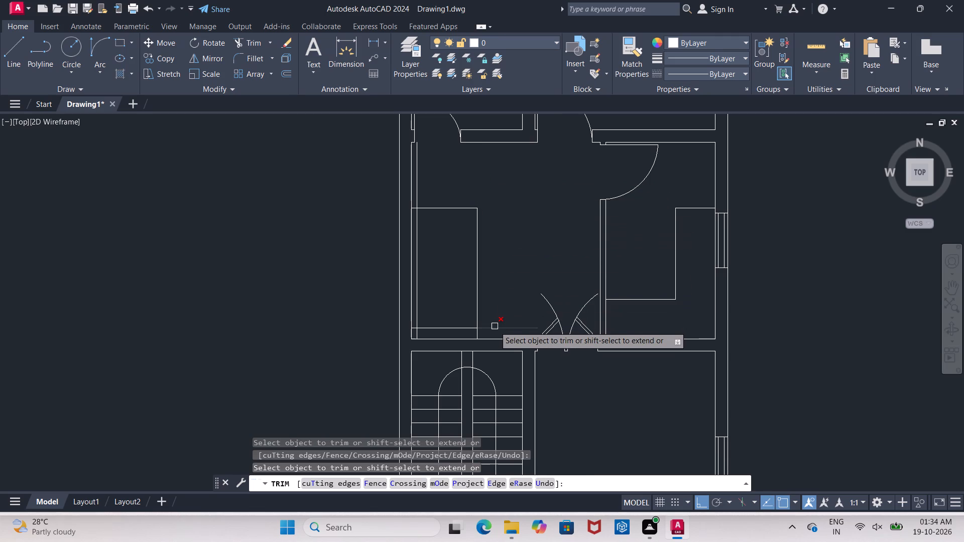
{"action": "left_click", "coordinate": [495, 326]}
{"action": "scroll", "coordinate": [417, 340], "scroll_direction": "up", "scroll_amount": 3}
{"action": "left_click", "coordinate": [411, 326]}
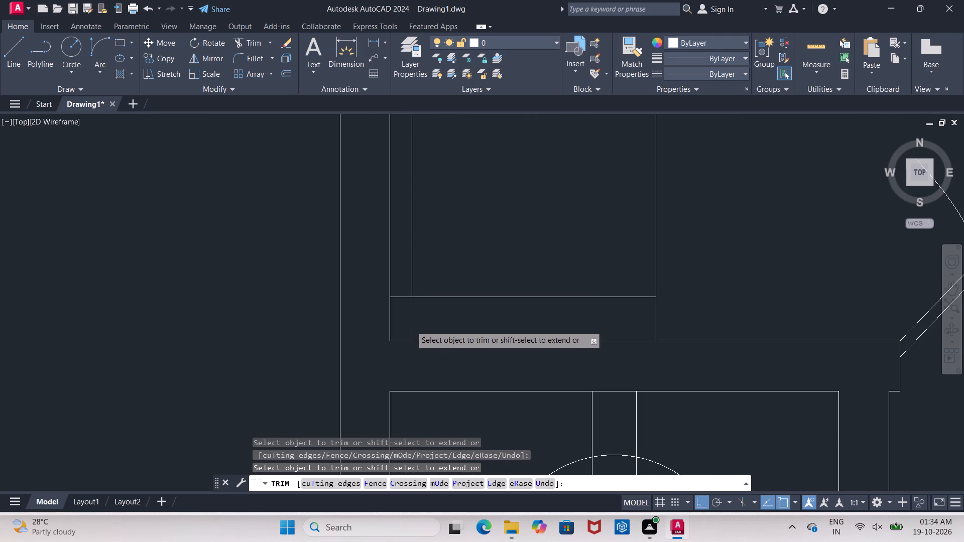
{"action": "left_click", "coordinate": [659, 317]}
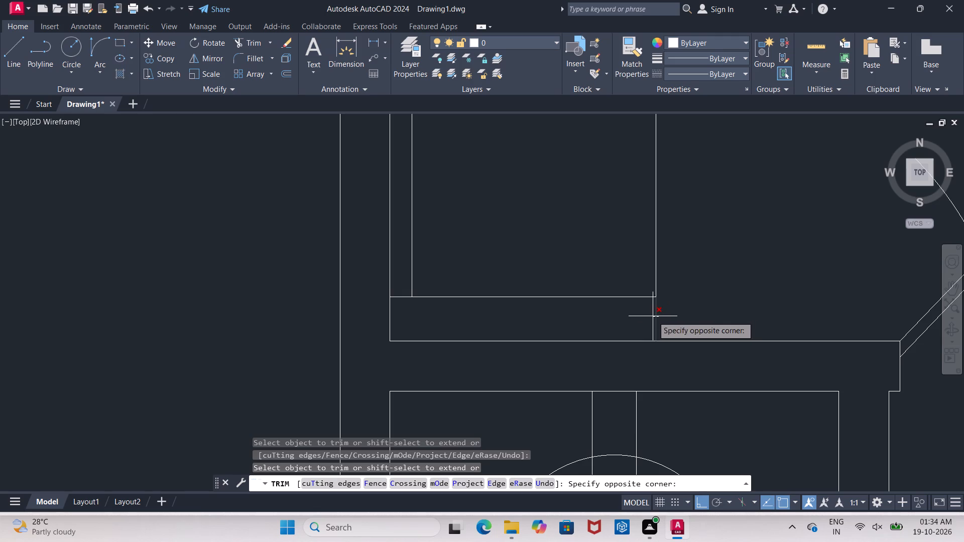
{"action": "left_click", "coordinate": [653, 316]}
{"action": "left_click", "coordinate": [652, 317]}
Trim the remaining line ends between the rectangle and the room's left wall, and the left line above the rectangle's top edge.
{"action": "scroll", "coordinate": [651, 318], "scroll_direction": "down", "scroll_amount": 2}
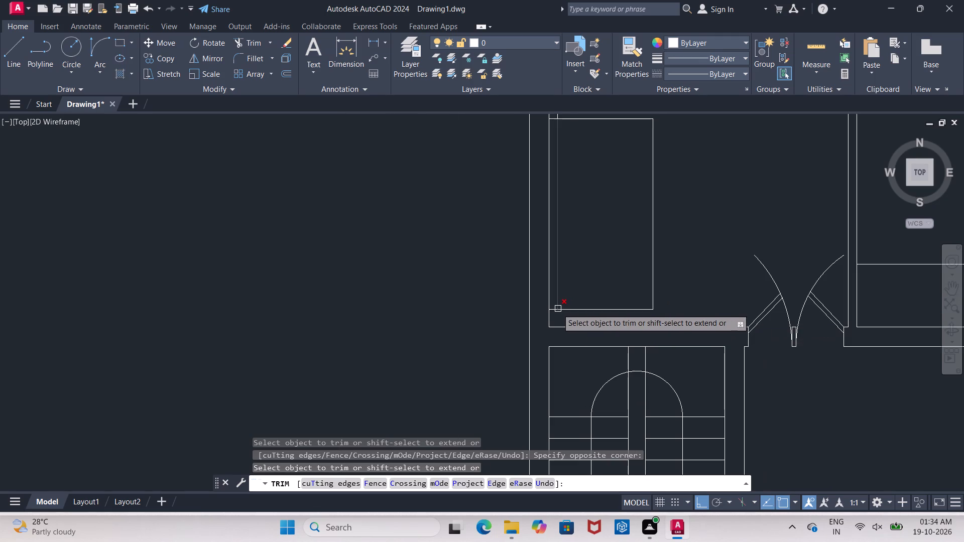
{"action": "scroll", "coordinate": [557, 309], "scroll_direction": "up", "scroll_amount": 1}
{"action": "left_click", "coordinate": [551, 310]}
{"action": "scroll", "coordinate": [589, 256], "scroll_direction": "down", "scroll_amount": 2}
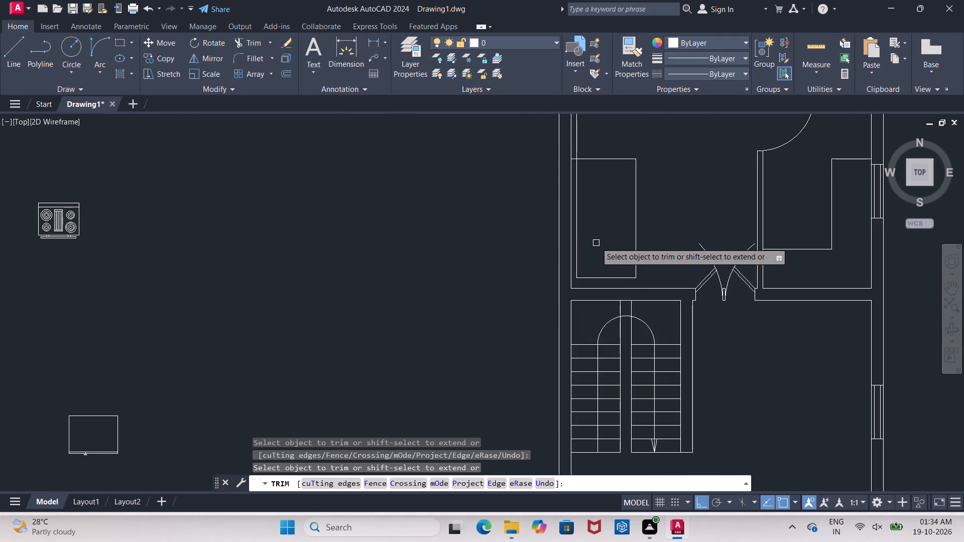
{"action": "middle_click_drag", "start_coordinate": [596, 242], "coordinate": [571, 285]}
{"action": "scroll", "coordinate": [548, 202], "scroll_direction": "up", "scroll_amount": 2}
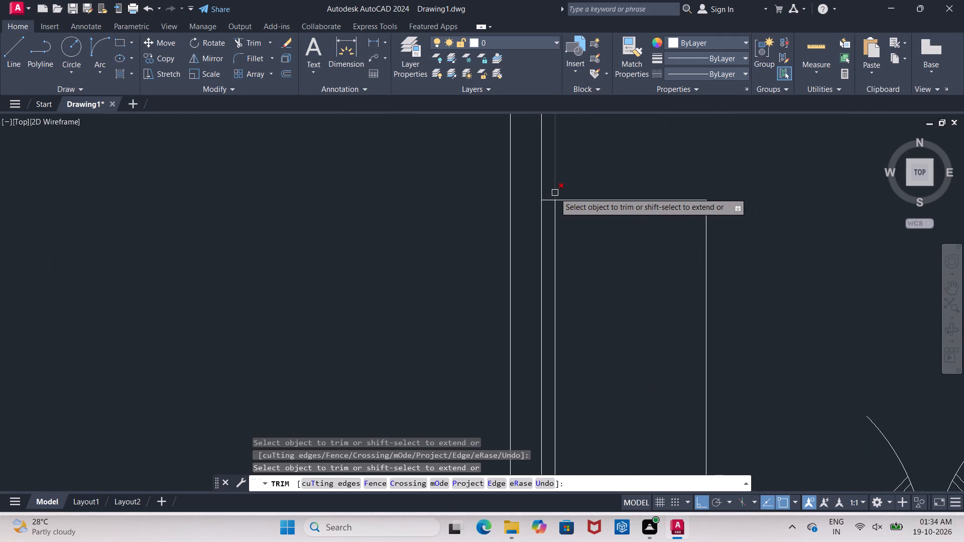
{"action": "left_click", "coordinate": [555, 193]}
{"action": "left_click", "coordinate": [549, 199]}
{"action": "scroll", "coordinate": [556, 201], "scroll_direction": "down", "scroll_amount": 3}
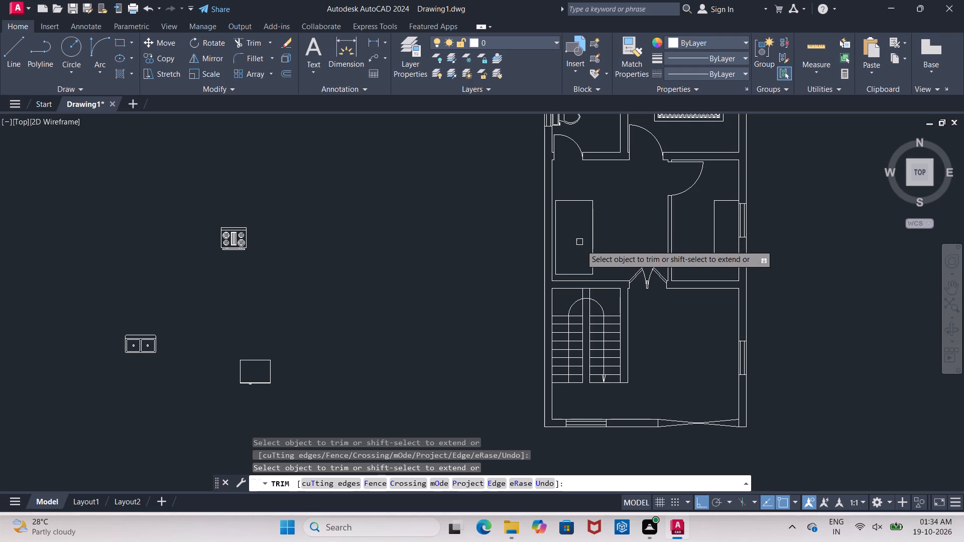
{"action": "key", "text": "Escape"}
Move the whole rectangle about 1'-8" straight up within the room.
{"action": "scroll", "coordinate": [571, 215], "scroll_direction": "up", "scroll_amount": 2}
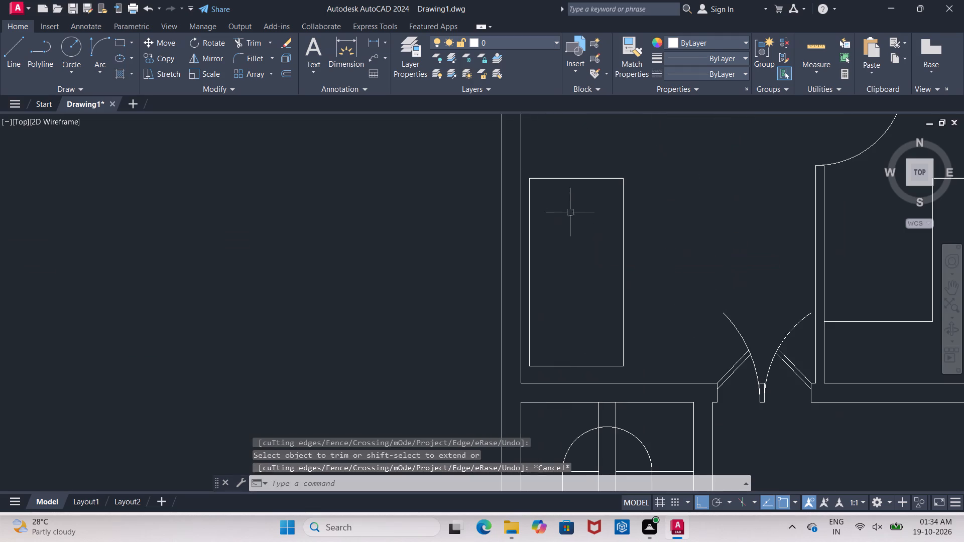
{"action": "left_click", "coordinate": [526, 174]}
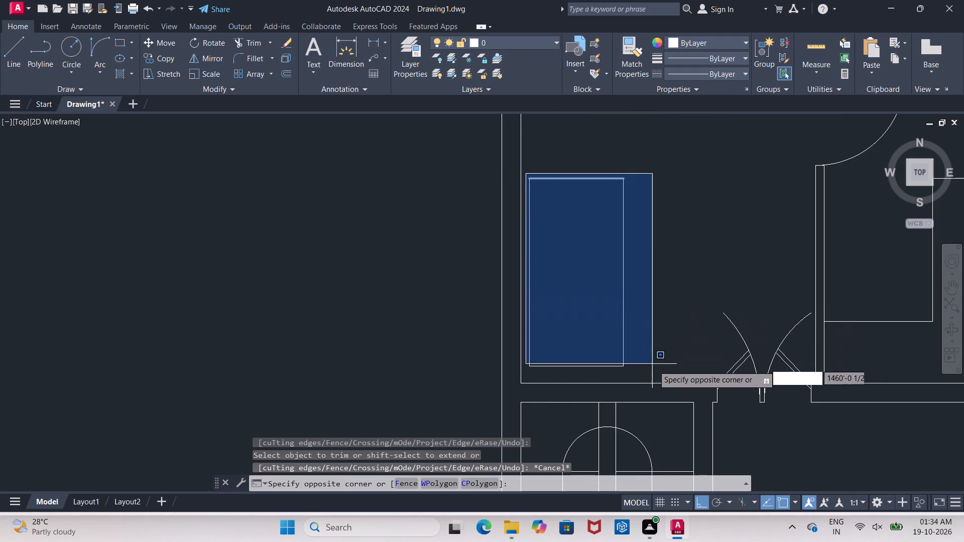
{"action": "left_click", "coordinate": [658, 375]}
{"action": "left_click", "coordinate": [165, 47]}
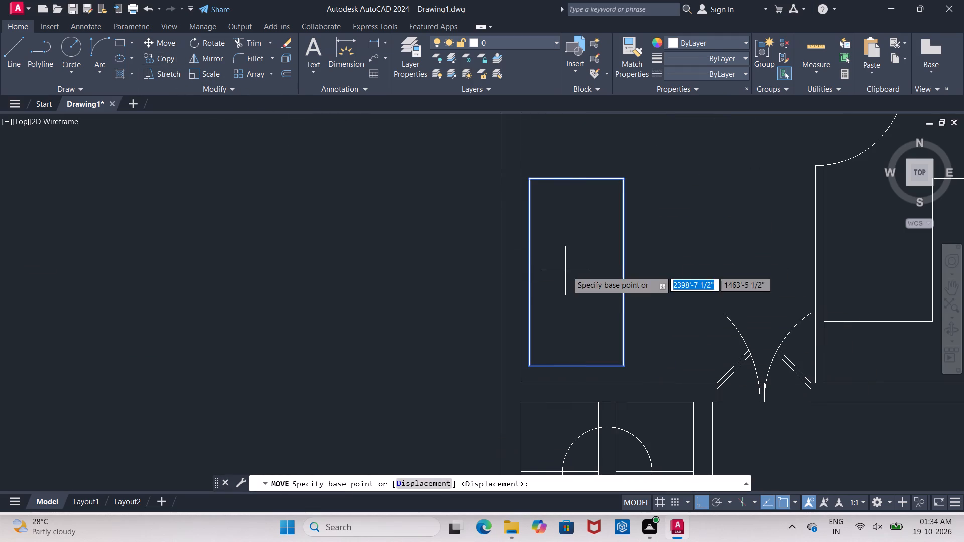
{"action": "left_click", "coordinate": [570, 270]}
{"action": "scroll", "coordinate": [572, 237], "scroll_direction": "down", "scroll_amount": 2}
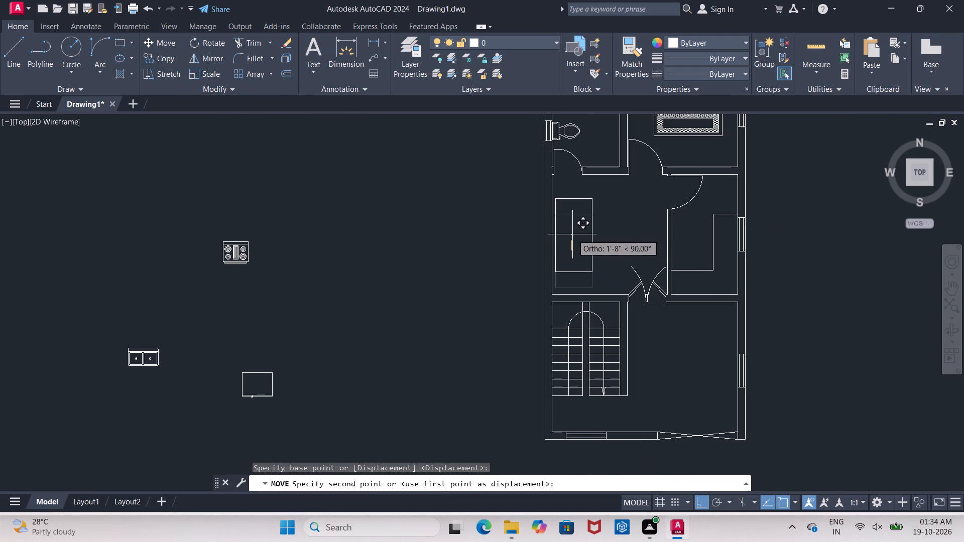
{"action": "left_click", "coordinate": [572, 234]}
{"action": "scroll", "coordinate": [574, 235], "scroll_direction": "up", "scroll_amount": 2}
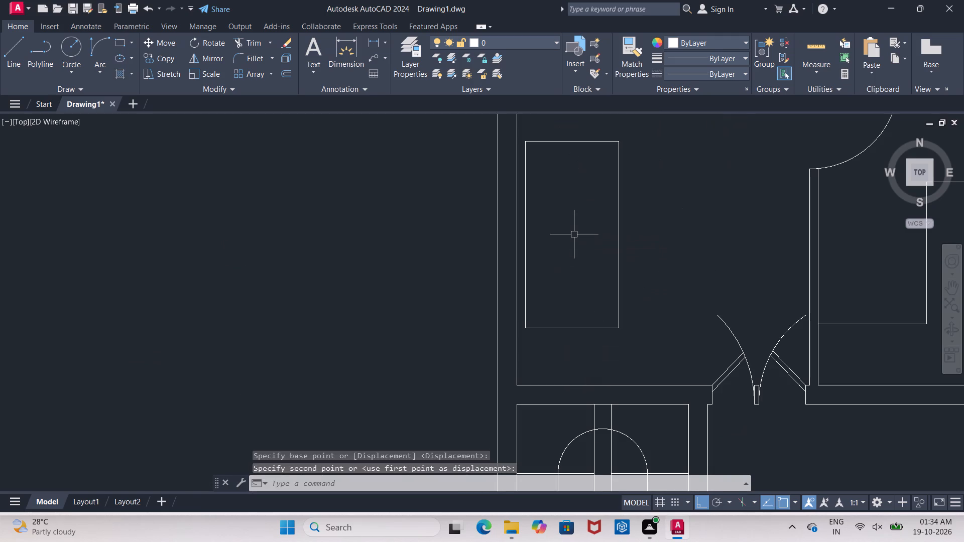
{"action": "key", "text": "Escape"}
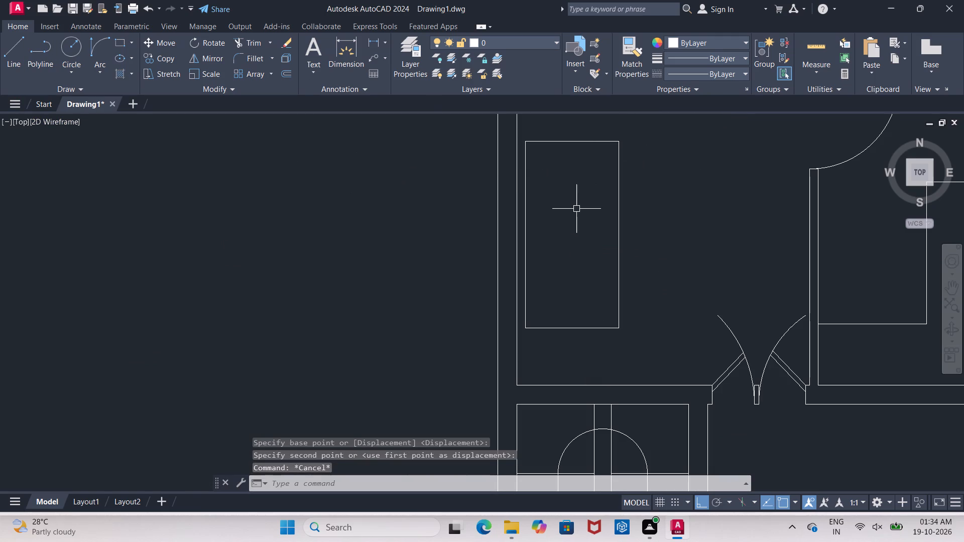
Offset all four sides of the rectangle 4" inward.
{"action": "key", "text": "o"}
{"action": "key", "text": "Return"}
{"action": "type", "text": "4\""}
{"action": "key", "text": "Return"}
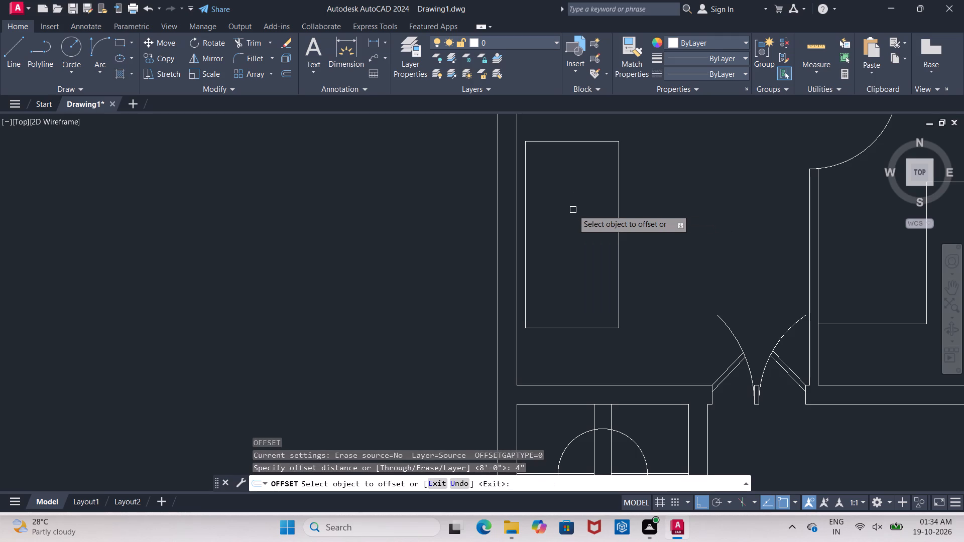
{"action": "left_click", "coordinate": [528, 232]}
{"action": "left_click", "coordinate": [550, 238]}
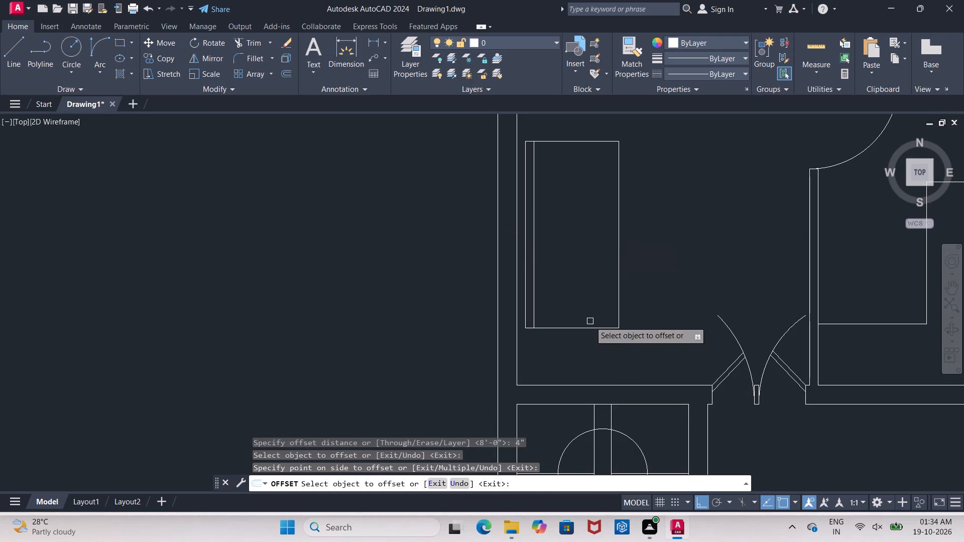
{"action": "left_click", "coordinate": [586, 329]}
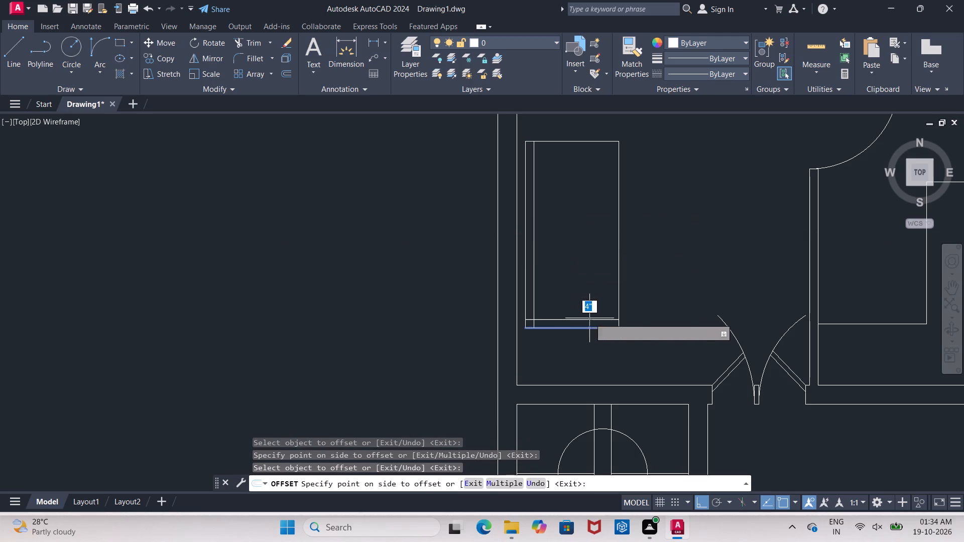
{"action": "left_click", "coordinate": [593, 307]}
{"action": "left_click", "coordinate": [581, 140]}
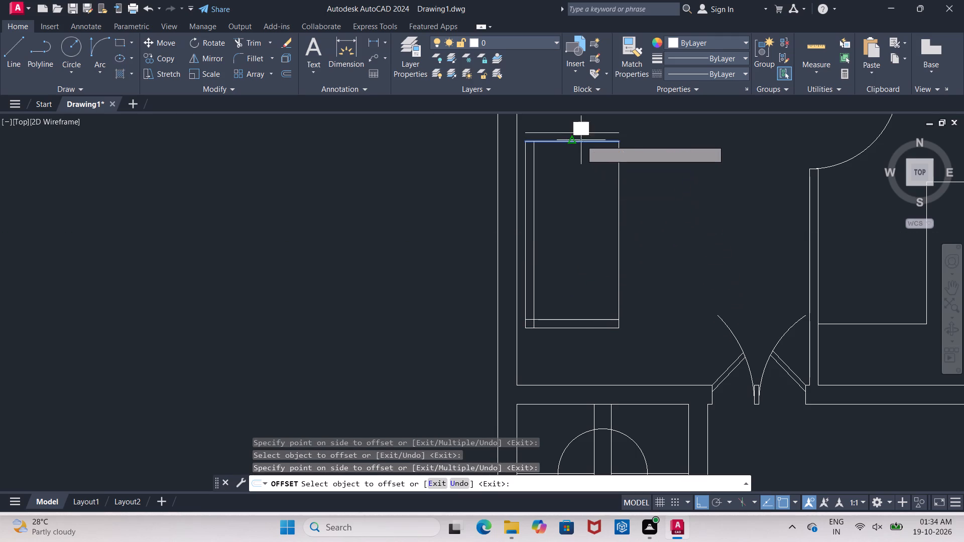
{"action": "left_click", "coordinate": [583, 199]}
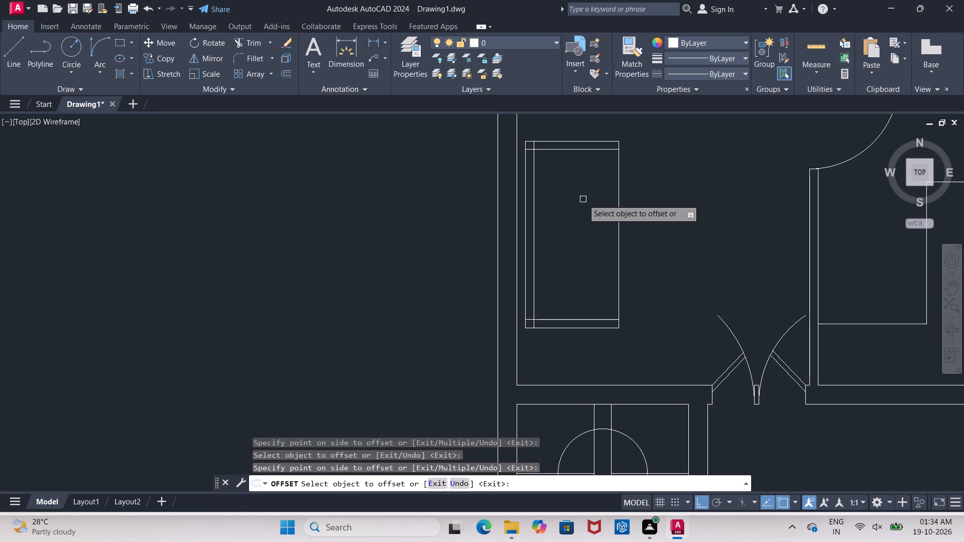
{"action": "left_click", "coordinate": [616, 212]}
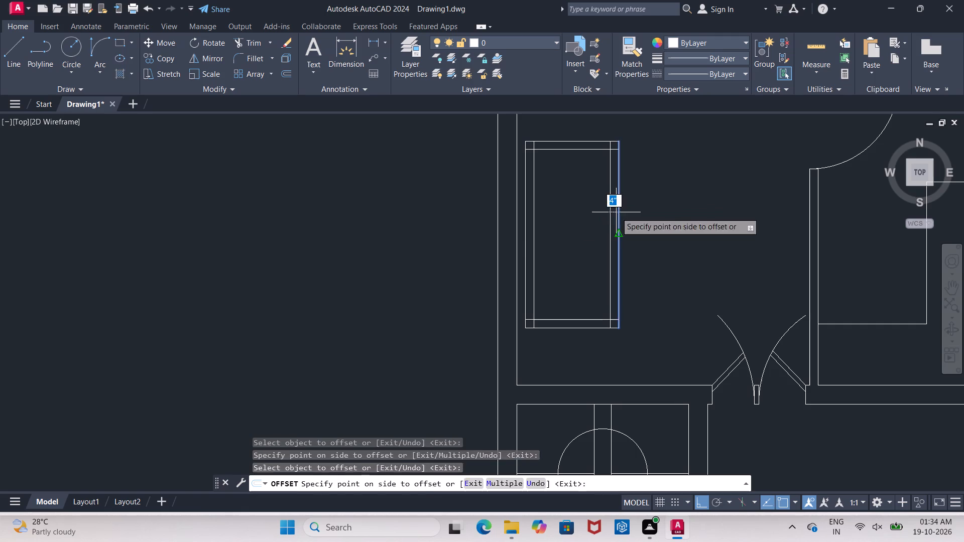
{"action": "left_click", "coordinate": [524, 217]}
{"action": "key", "text": "Escape"}
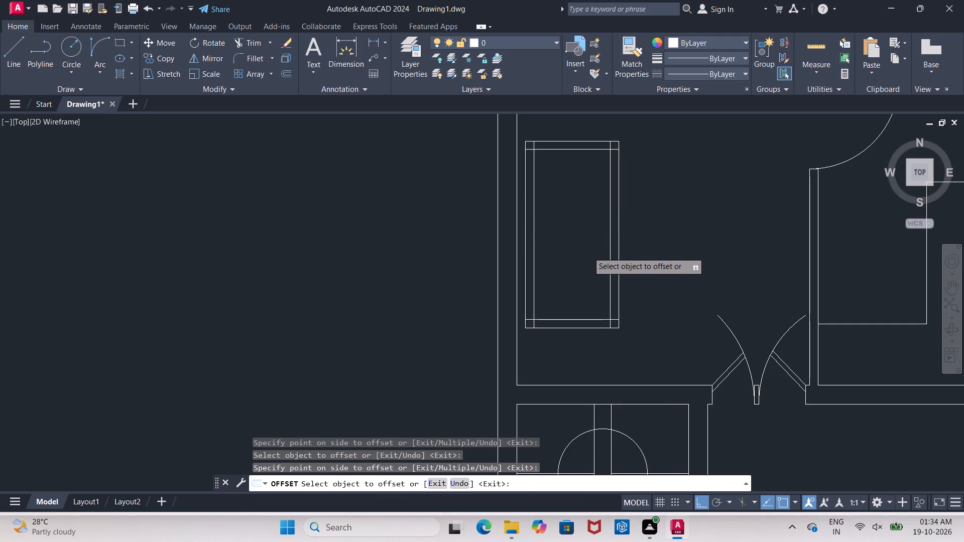
Trim the outer line segments at the rectangle's two right corners and the inner right line between the inner top and bottom lines.
{"action": "type", "text": "TR"}
{"action": "key", "text": "space"}
{"action": "key", "text": "space"}
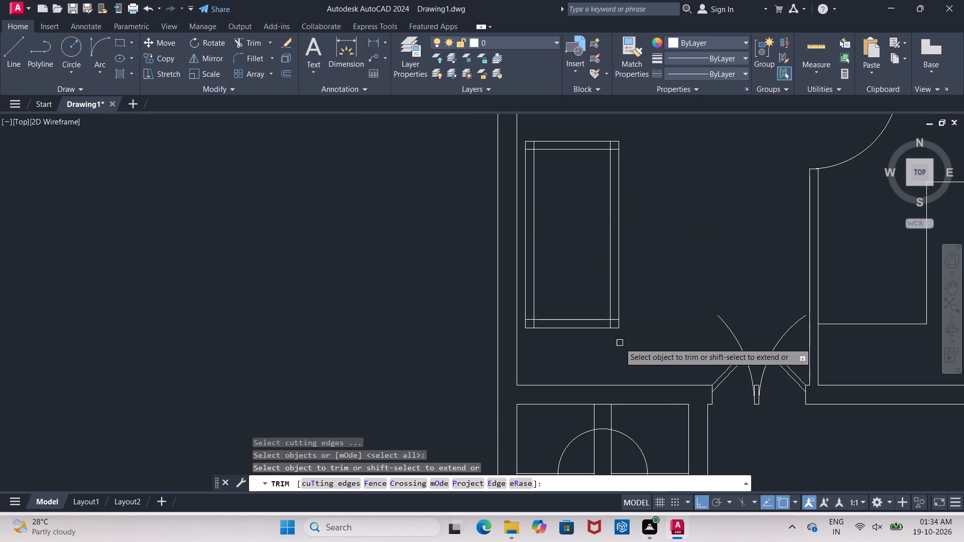
{"action": "left_click", "coordinate": [615, 327]}
{"action": "scroll", "coordinate": [618, 330], "scroll_direction": "up", "scroll_amount": 2}
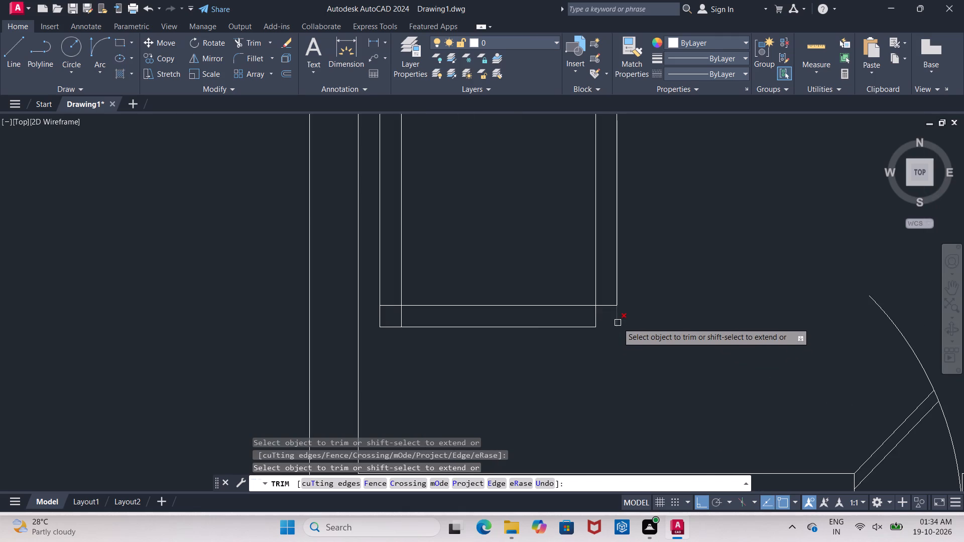
{"action": "left_click", "coordinate": [618, 323]}
{"action": "scroll", "coordinate": [621, 323], "scroll_direction": "down", "scroll_amount": 3}
{"action": "scroll", "coordinate": [643, 206], "scroll_direction": "up", "scroll_amount": 2}
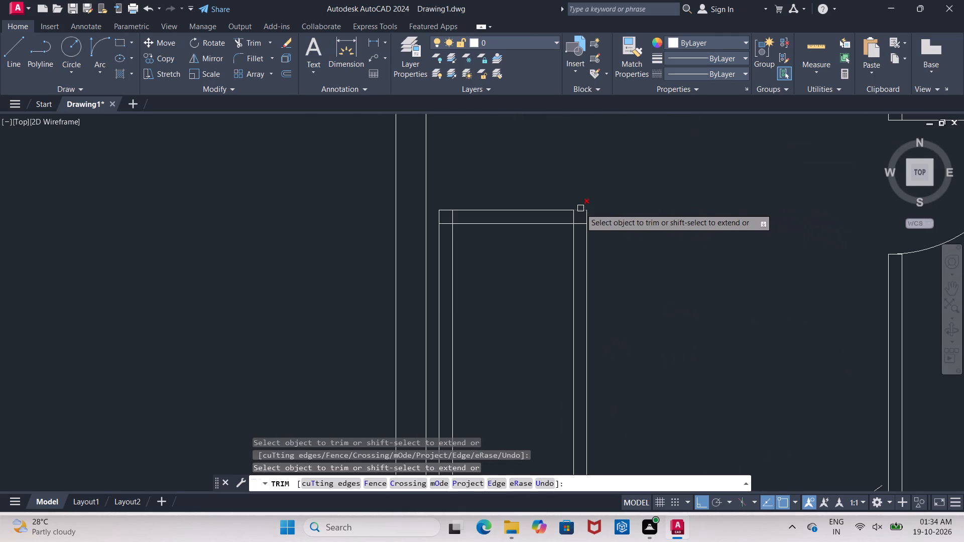
{"action": "left_click", "coordinate": [580, 209]}
{"action": "left_click", "coordinate": [586, 213]}
{"action": "scroll", "coordinate": [586, 213], "scroll_direction": "down", "scroll_amount": 2}
{"action": "scroll", "coordinate": [538, 208], "scroll_direction": "up", "scroll_amount": 3}
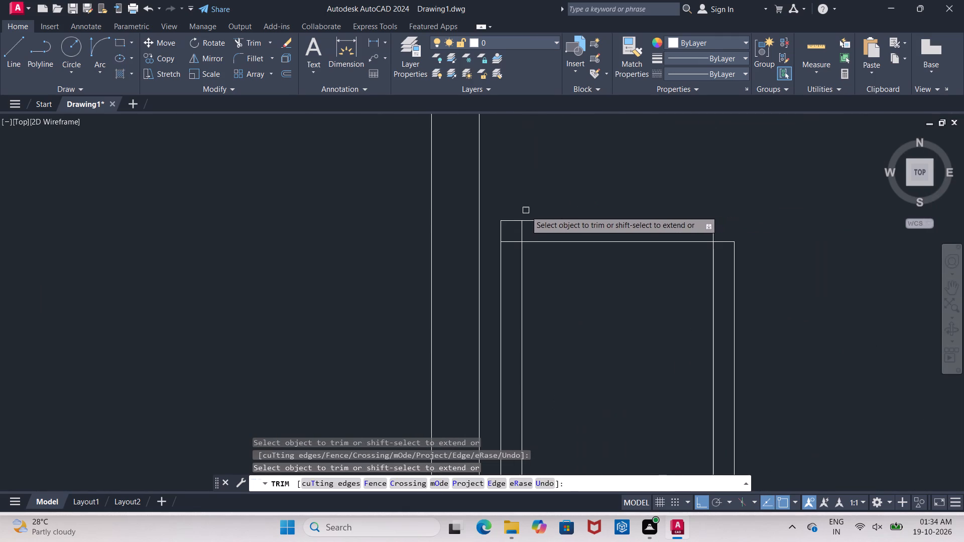
{"action": "scroll", "coordinate": [575, 208], "scroll_direction": "down", "scroll_amount": 3}
{"action": "left_click", "coordinate": [618, 269]}
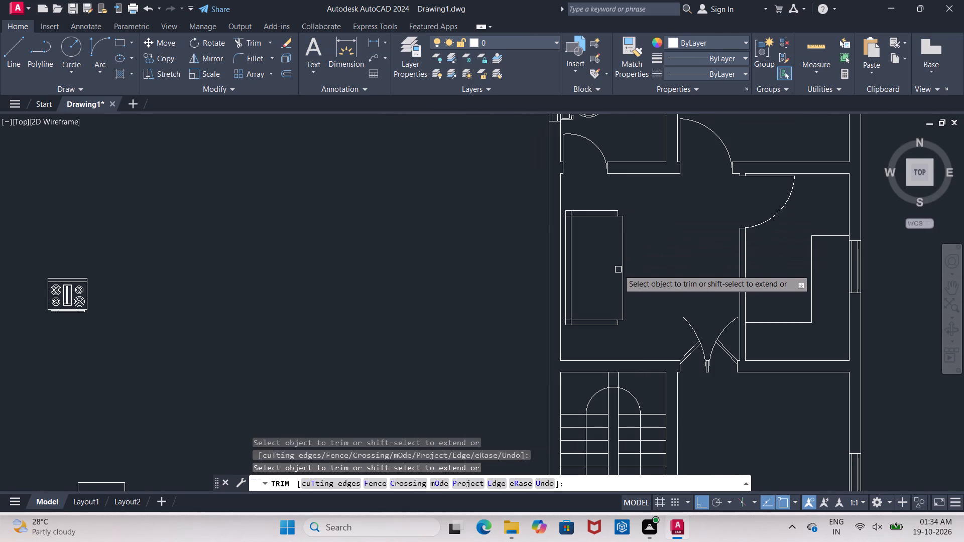
Trim the inner left line's short ends inside the top and bottom strips so it stops at the inner horizontal lines.
{"action": "scroll", "coordinate": [613, 285], "scroll_direction": "up", "scroll_amount": 1}
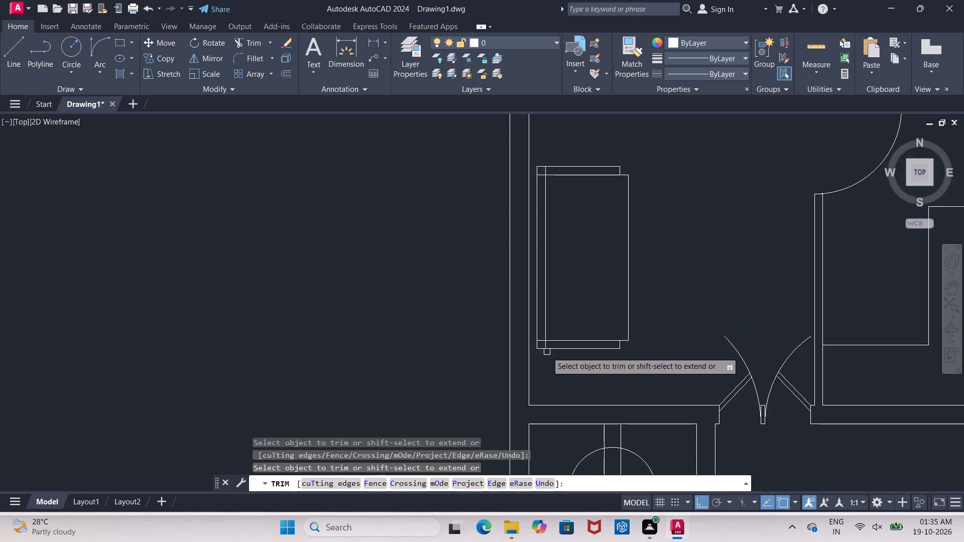
{"action": "scroll", "coordinate": [547, 352], "scroll_direction": "up", "scroll_amount": 3}
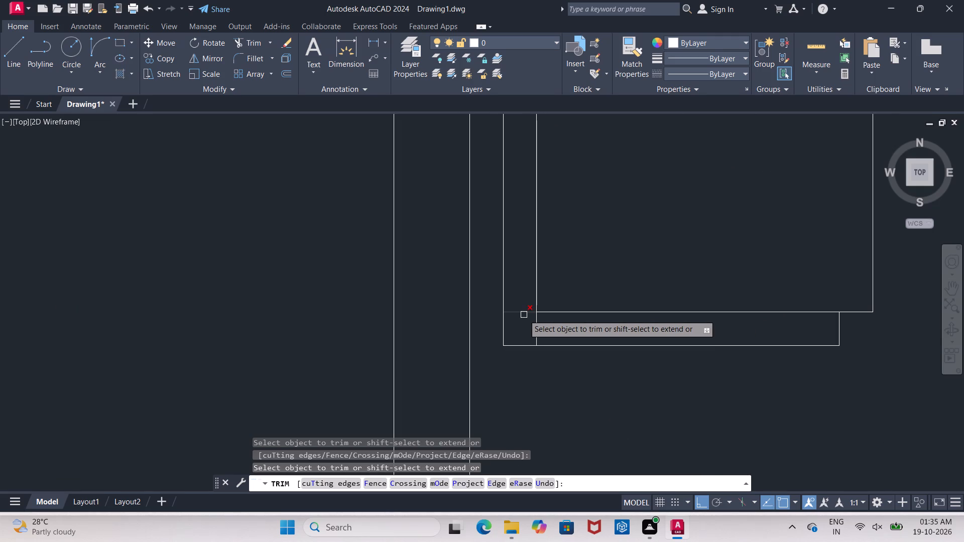
{"action": "left_click", "coordinate": [538, 331]}
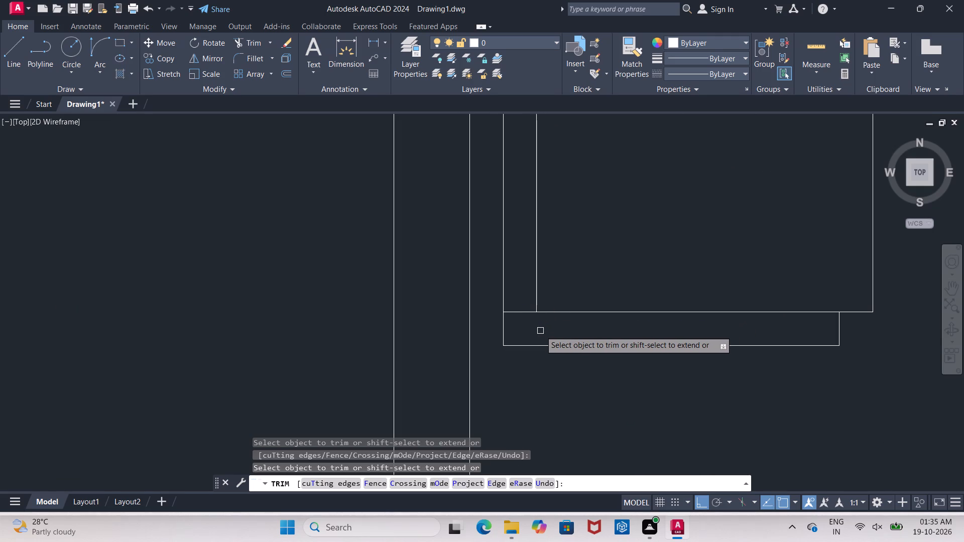
{"action": "scroll", "coordinate": [542, 331], "scroll_direction": "down", "scroll_amount": 3}
{"action": "scroll", "coordinate": [536, 156], "scroll_direction": "up", "scroll_amount": 3}
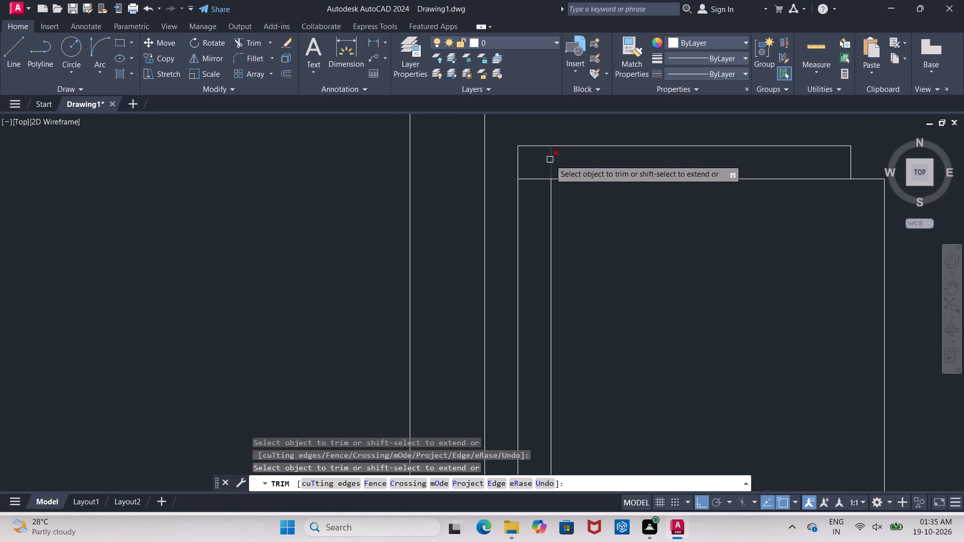
{"action": "left_click", "coordinate": [550, 160]}
{"action": "scroll", "coordinate": [555, 163], "scroll_direction": "down", "scroll_amount": 3}
{"action": "middle_click_drag", "start_coordinate": [578, 242], "coordinate": [531, 231]}
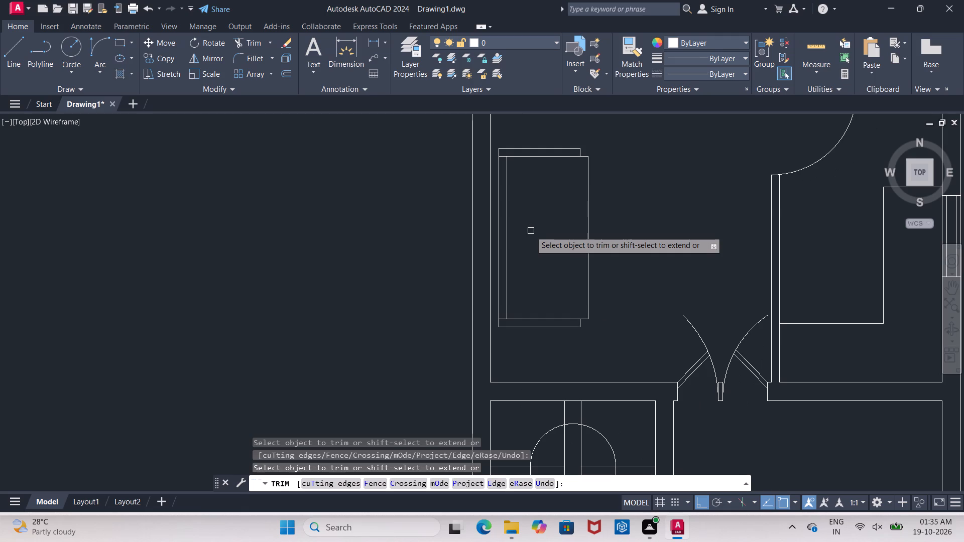
{"action": "key", "text": "Escape"}
Measure the sofa's inner length between the two arm strips along its front edge.
{"action": "scroll", "coordinate": [533, 232], "scroll_direction": "down", "scroll_amount": 1}
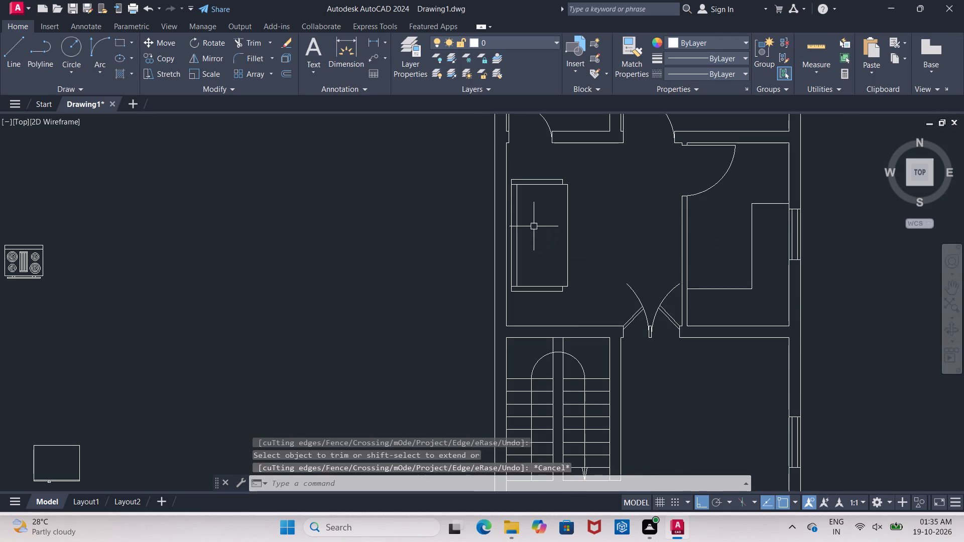
{"action": "left_click", "coordinate": [377, 40]}
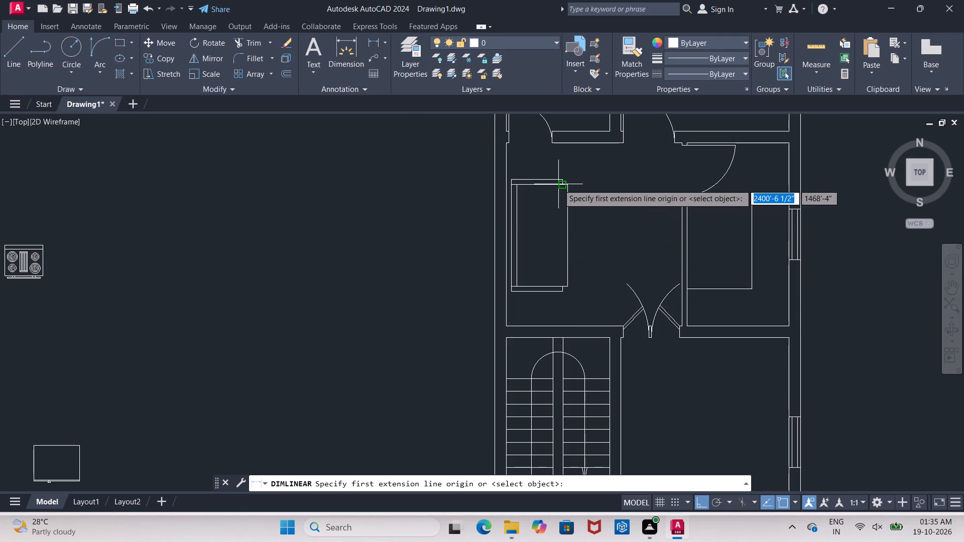
{"action": "left_click", "coordinate": [567, 187]}
{"action": "left_click", "coordinate": [568, 285]}
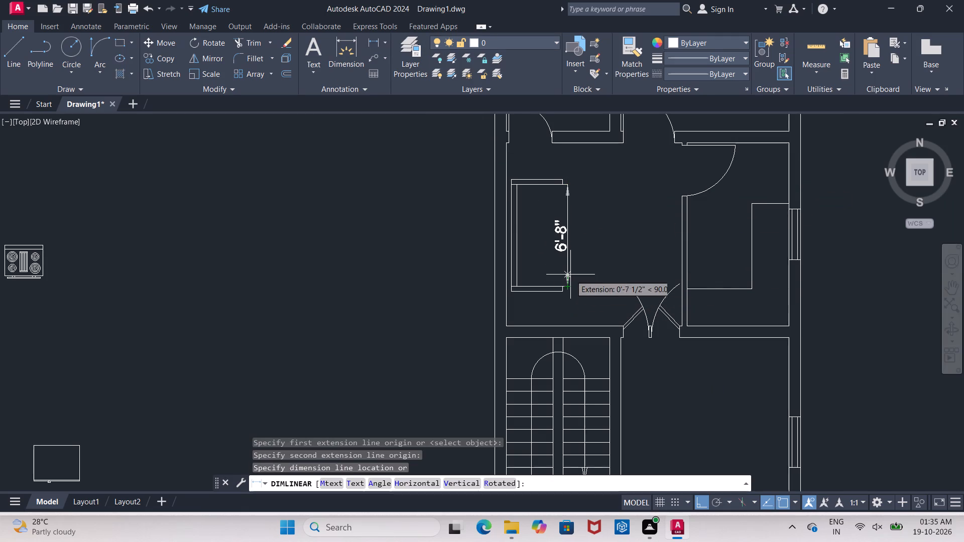
{"action": "key", "text": "Escape"}
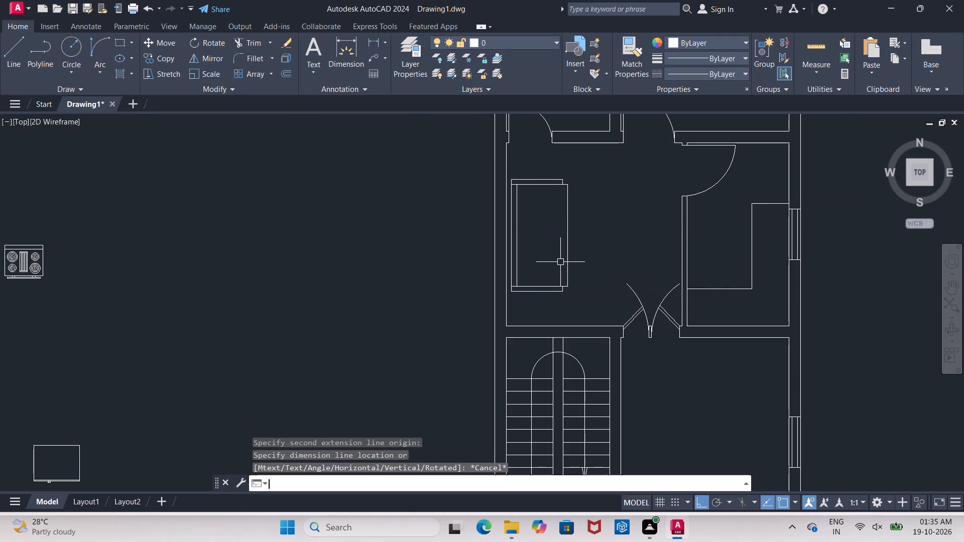
Switch to the calculator and divide 6.8 by 3 to work out the width of three equal seats.
{"action": "type", "text": "6.8"}
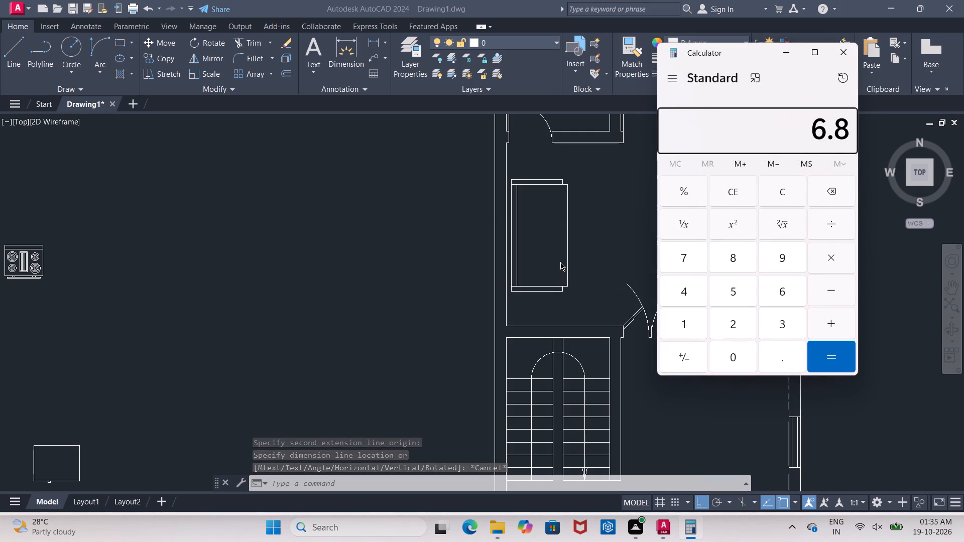
{"action": "type", "text": "/3"}
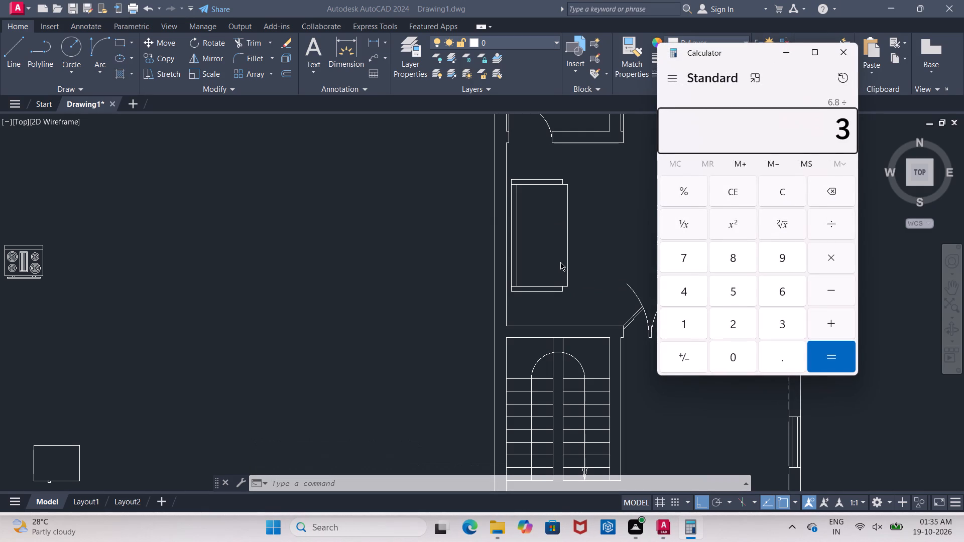
{"action": "key", "text": "Return"}
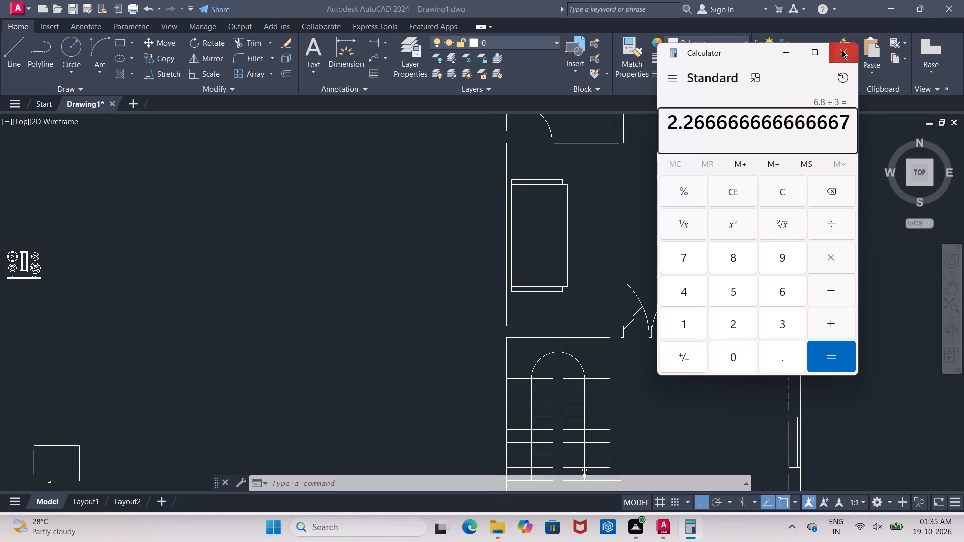
{"action": "left_click", "coordinate": [842, 50]}
{"action": "key", "text": "Escape"}
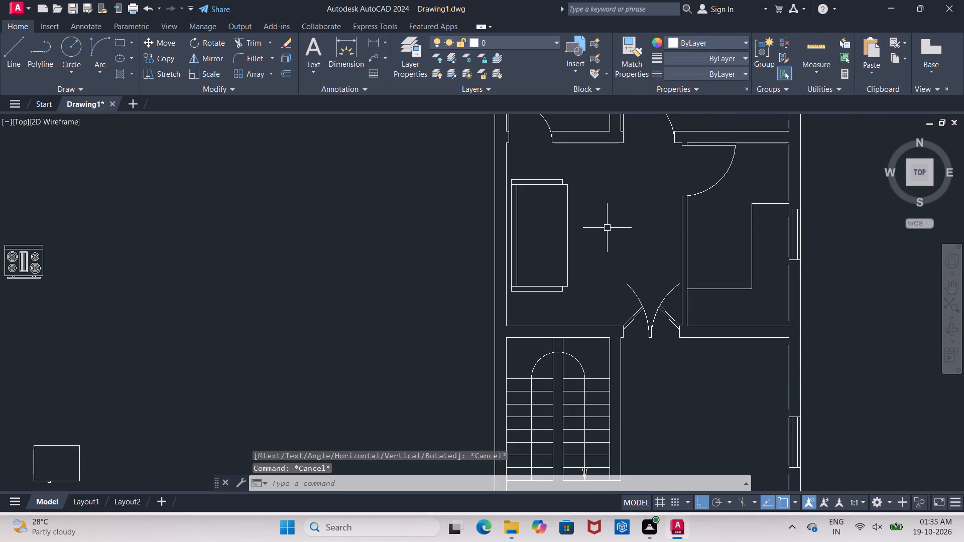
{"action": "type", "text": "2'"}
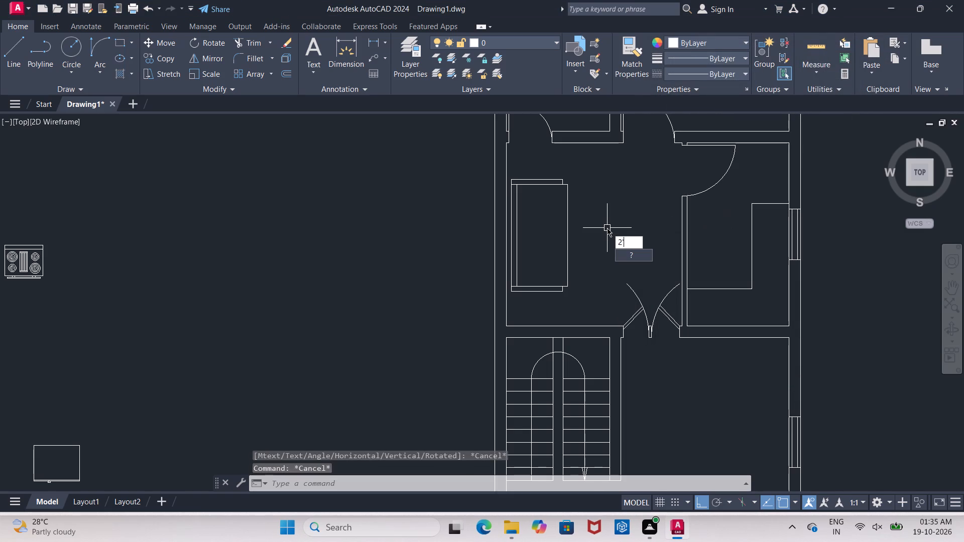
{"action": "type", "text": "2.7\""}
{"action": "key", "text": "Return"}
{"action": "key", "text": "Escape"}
Offset the sofa's inner top and bottom lines 2'2.7" inward to divide the seating area into three seats.
{"action": "key", "text": "o"}
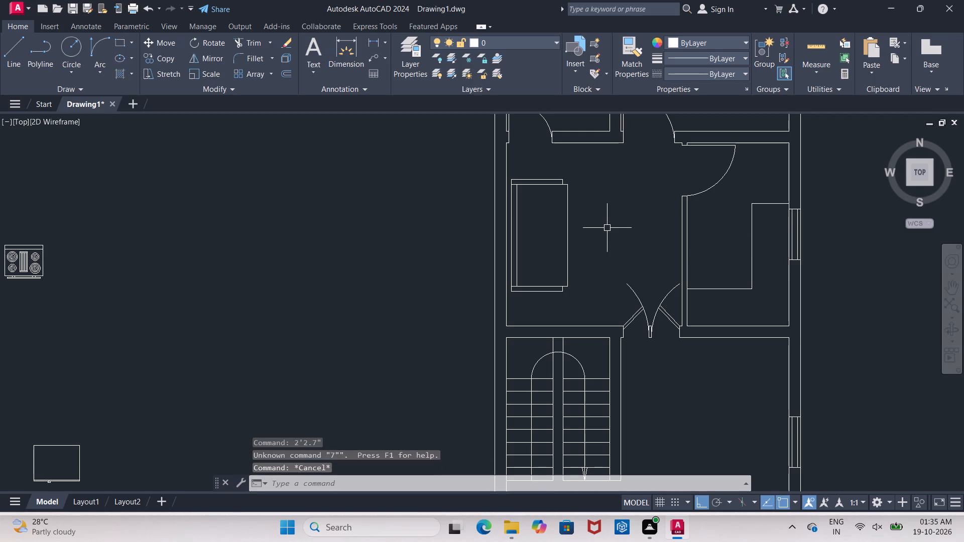
{"action": "key", "text": "Return"}
{"action": "type", "text": "2'"}
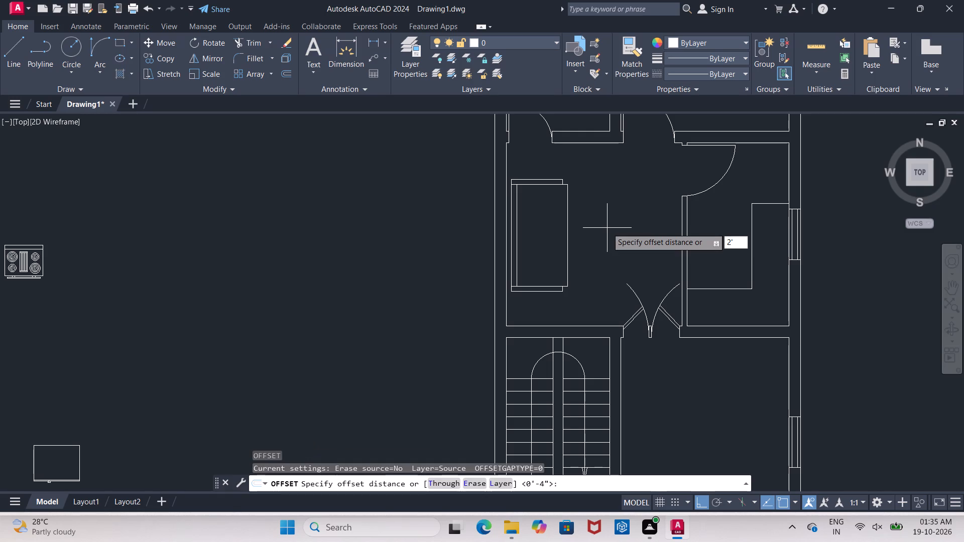
{"action": "type", "text": "2.7\""}
{"action": "key", "text": "Return"}
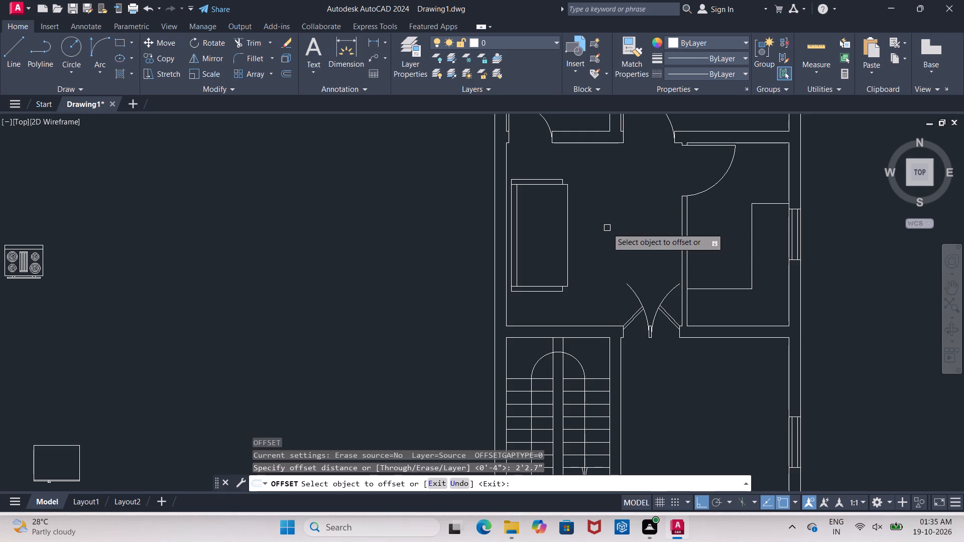
{"action": "left_click", "coordinate": [530, 186]}
{"action": "left_click", "coordinate": [541, 218]}
{"action": "left_click", "coordinate": [551, 285]}
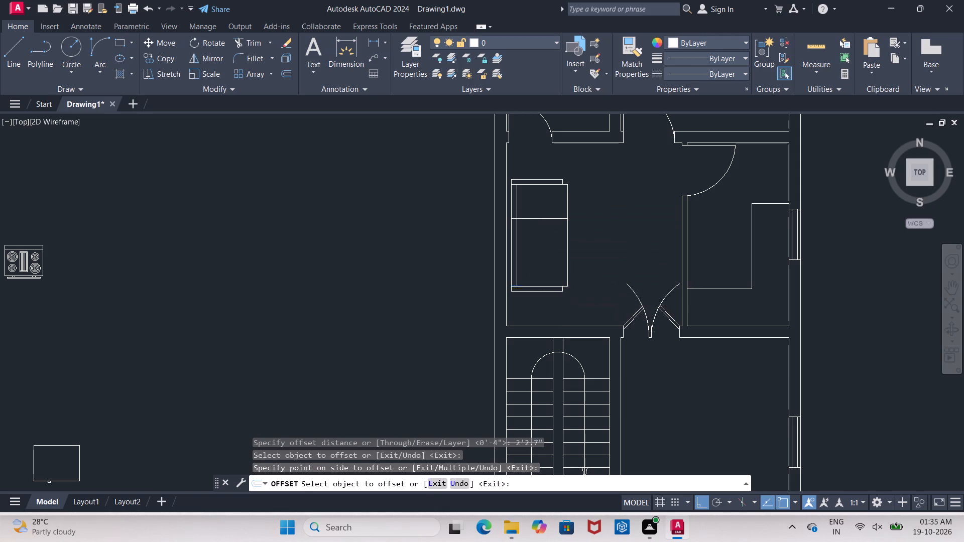
{"action": "left_click", "coordinate": [552, 249]}
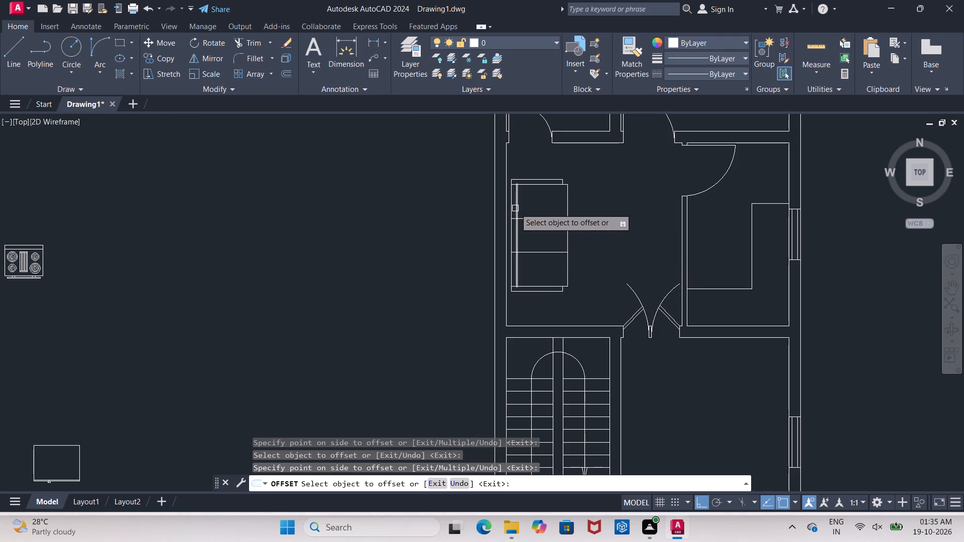
{"action": "scroll", "coordinate": [520, 209], "scroll_direction": "up", "scroll_amount": 1}
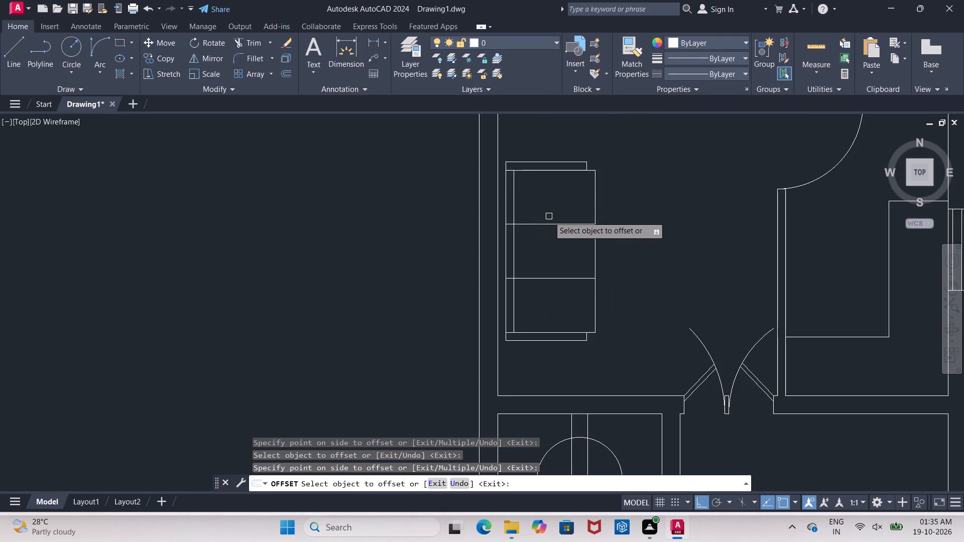
{"action": "scroll", "coordinate": [500, 242], "scroll_direction": "up", "scroll_amount": 2}
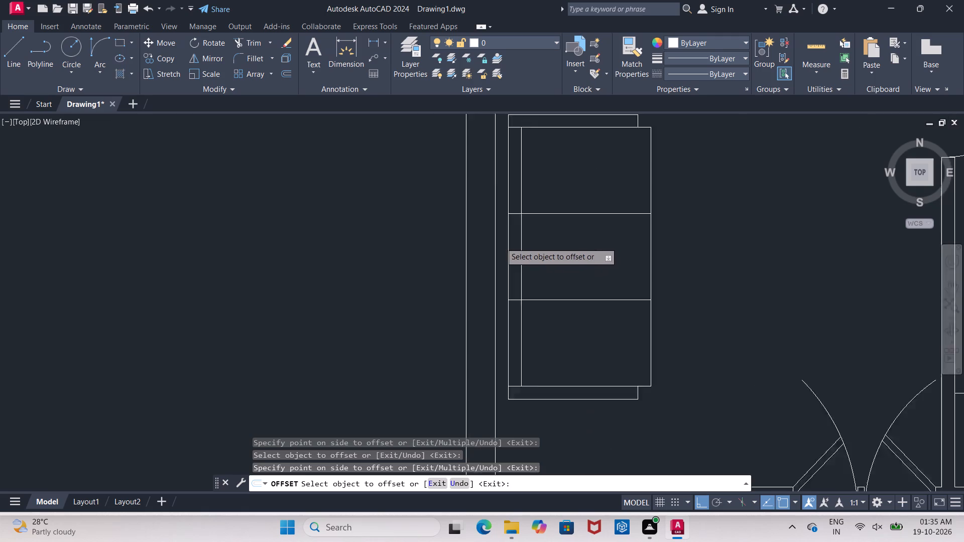
{"action": "key", "text": "Escape"}
Offset the sofa's outer back line 4" outward toward the adjacent wall, repeating the same offset once.
{"action": "key", "text": "o"}
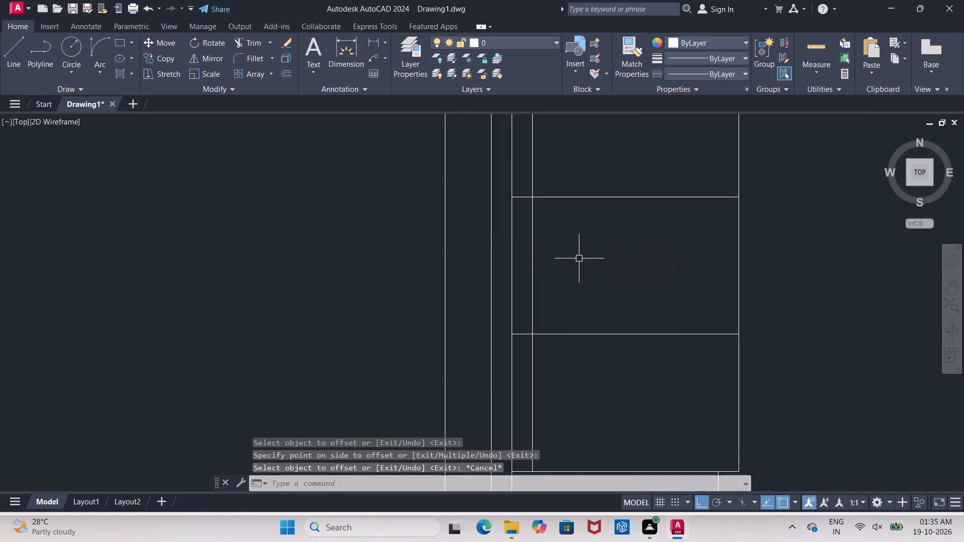
{"action": "key", "text": "Return"}
{"action": "type", "text": "4\""}
{"action": "key", "text": "Return"}
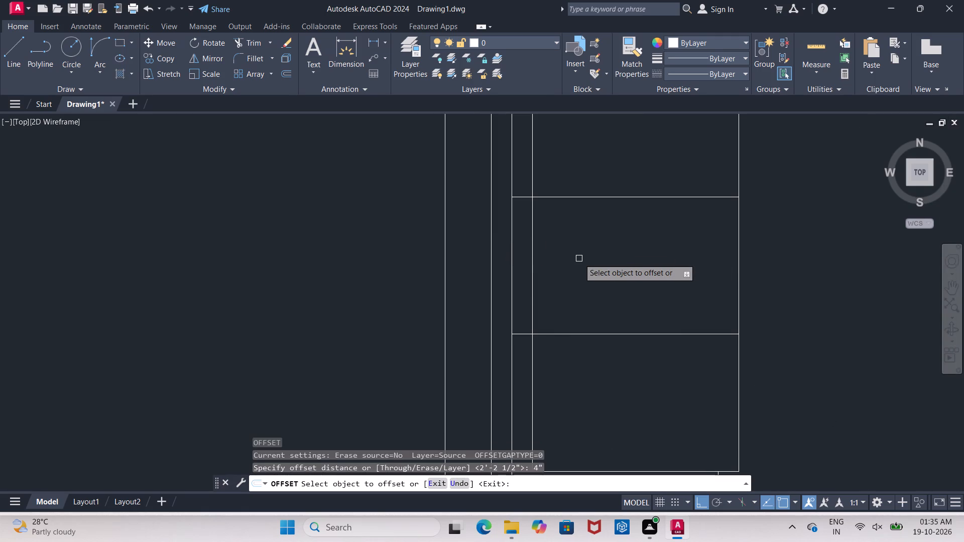
{"action": "left_click", "coordinate": [510, 278]}
{"action": "left_click", "coordinate": [471, 288]}
{"action": "scroll", "coordinate": [486, 286], "scroll_direction": "down", "scroll_amount": 2}
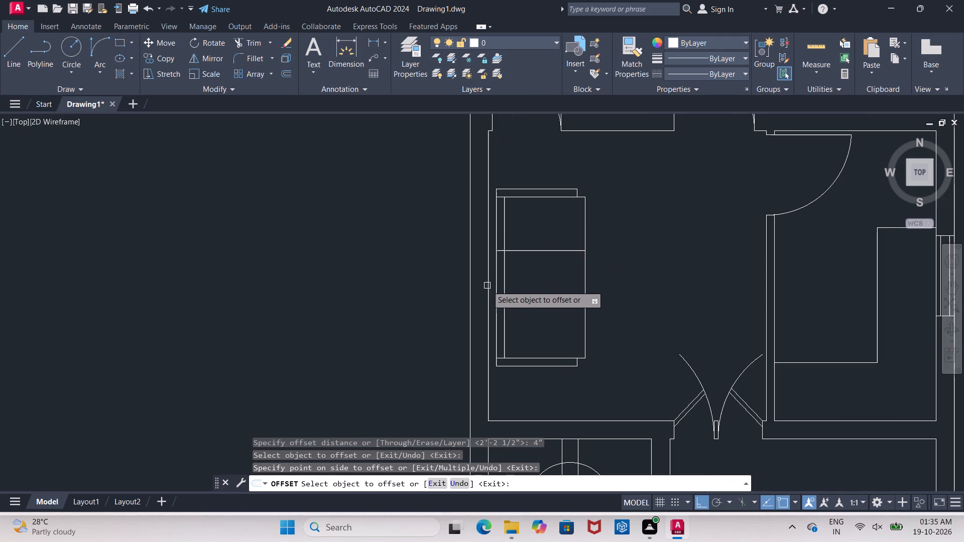
{"action": "scroll", "coordinate": [499, 217], "scroll_direction": "up", "scroll_amount": 2}
{"action": "left_click", "coordinate": [492, 212]}
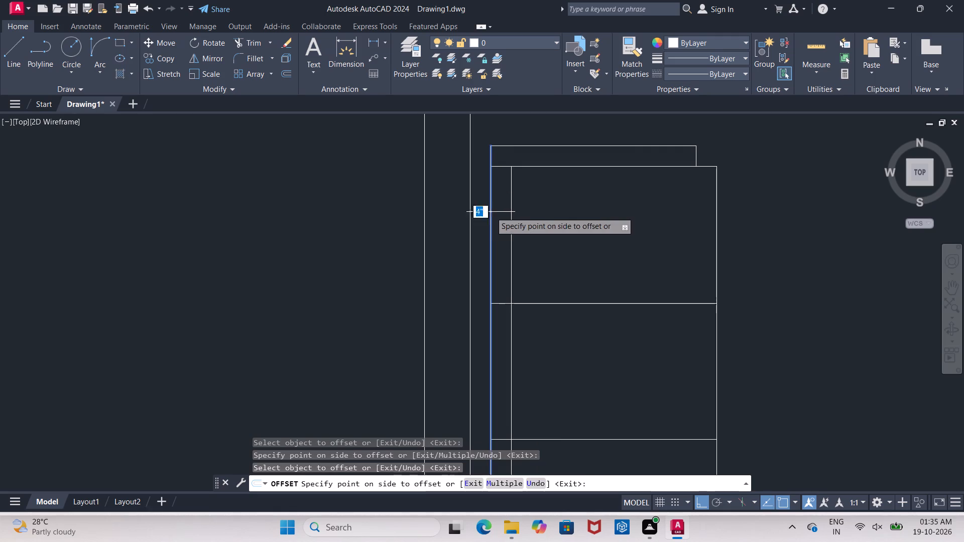
{"action": "left_click", "coordinate": [471, 209]}
{"action": "key", "text": "Escape"}
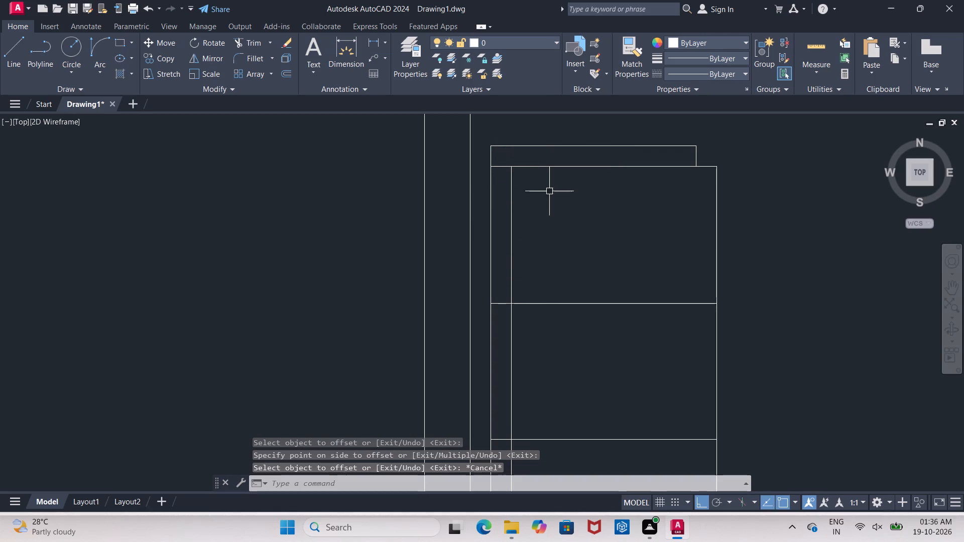
Extend the inner and outer horizontal lines of both arm strips to the line 4" behind the sofa's back.
{"action": "key", "text": "e"}
{"action": "key", "text": "x"}
{"action": "key", "text": "space"}
{"action": "key", "text": "space"}
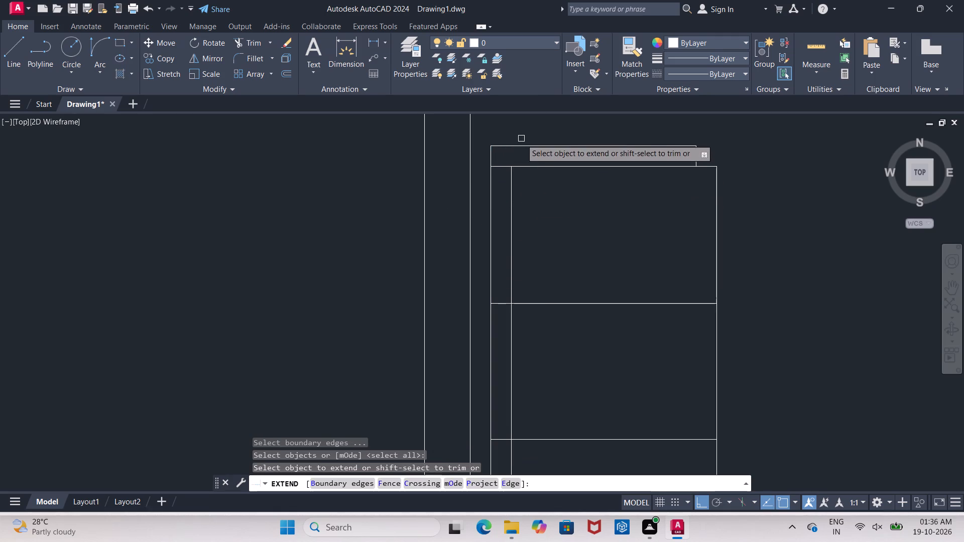
{"action": "left_click", "coordinate": [520, 145]}
{"action": "left_click", "coordinate": [501, 167]}
{"action": "scroll", "coordinate": [501, 167], "scroll_direction": "down", "scroll_amount": 3}
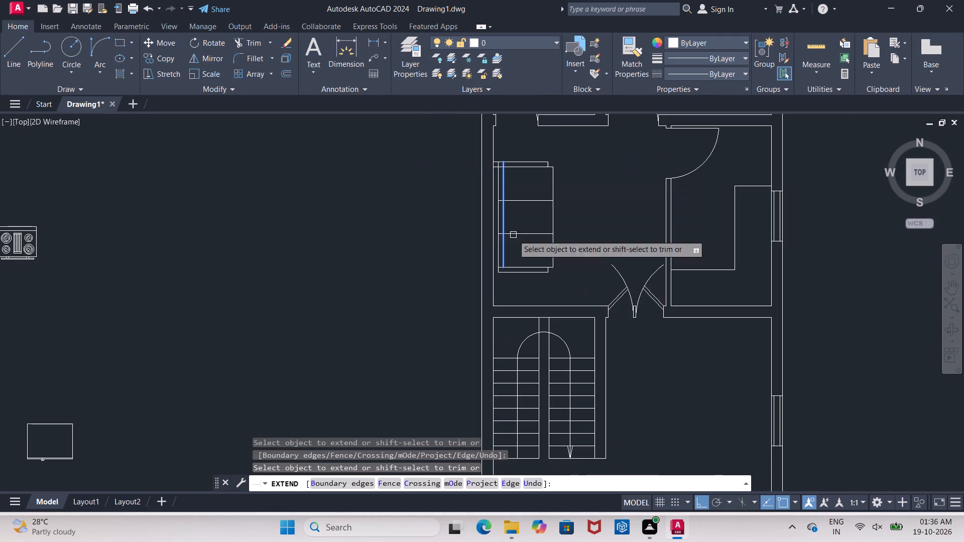
{"action": "scroll", "coordinate": [517, 275], "scroll_direction": "up", "scroll_amount": 2}
{"action": "left_click", "coordinate": [512, 270]}
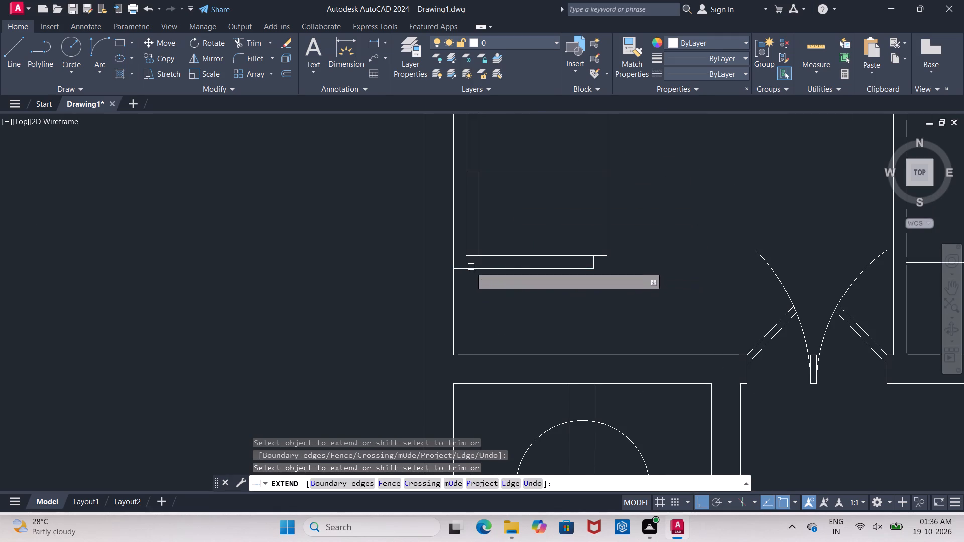
{"action": "scroll", "coordinate": [470, 263], "scroll_direction": "up", "scroll_amount": 3}
{"action": "left_click", "coordinate": [468, 240]}
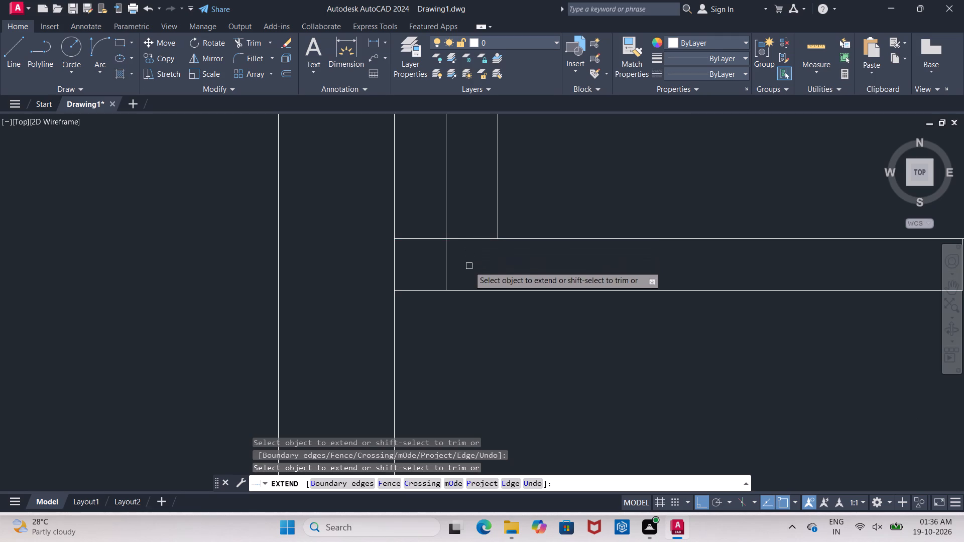
{"action": "key", "text": "Escape"}
Trim the short ends of the original outer back line inside the bottom and top arm strips.
{"action": "key", "text": "t"}
{"action": "key", "text": "r"}
{"action": "key", "text": "space"}
{"action": "key", "text": "space"}
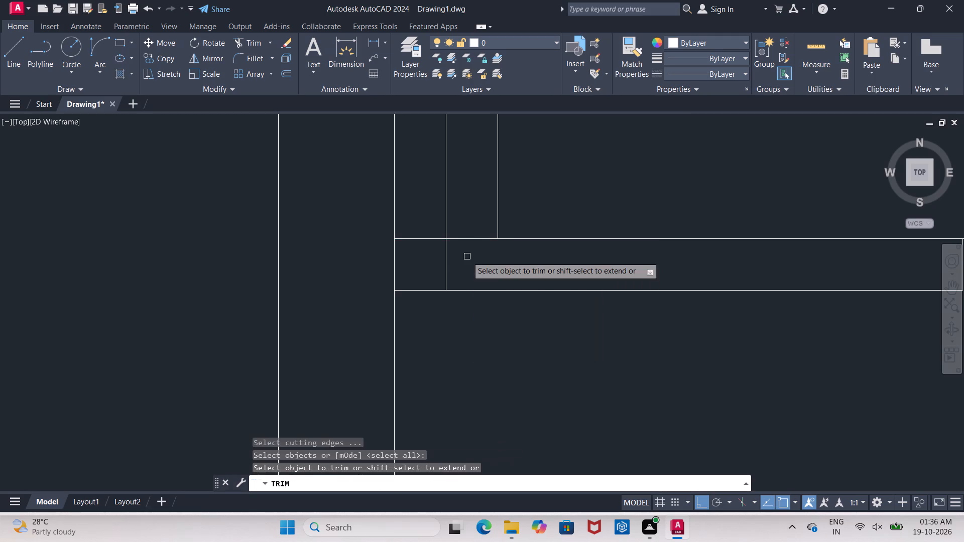
{"action": "left_click", "coordinate": [448, 265]}
{"action": "scroll", "coordinate": [453, 268], "scroll_direction": "down", "scroll_amount": 6}
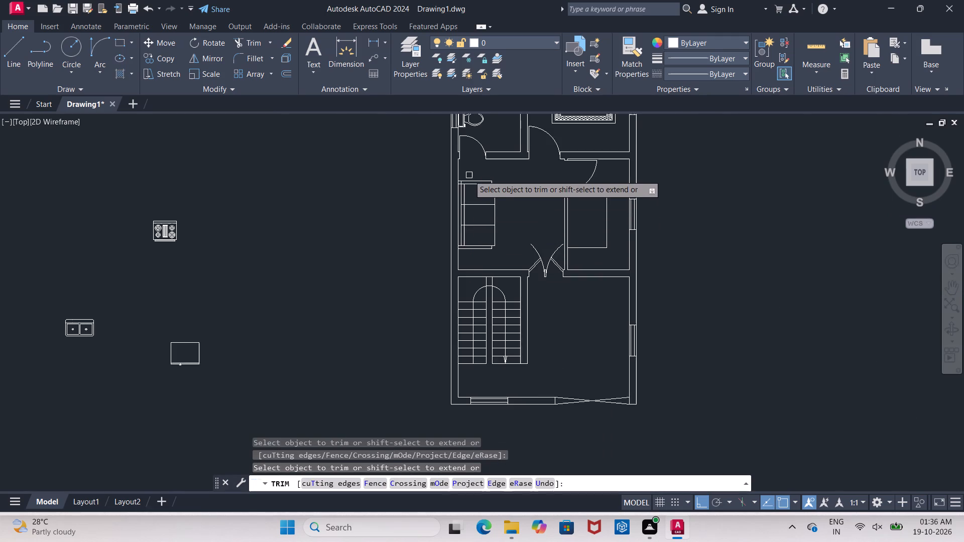
{"action": "scroll", "coordinate": [463, 178], "scroll_direction": "up", "scroll_amount": 5}
{"action": "left_click", "coordinate": [425, 218]}
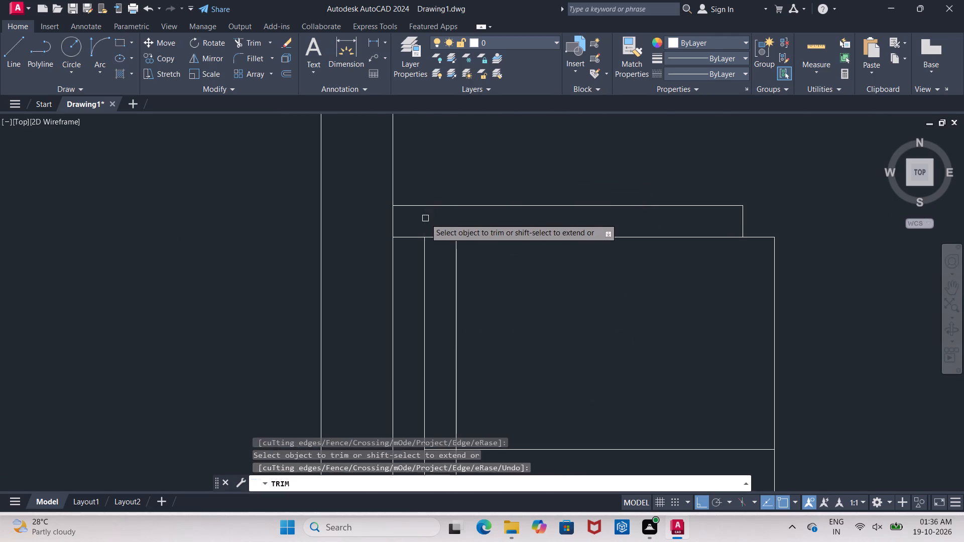
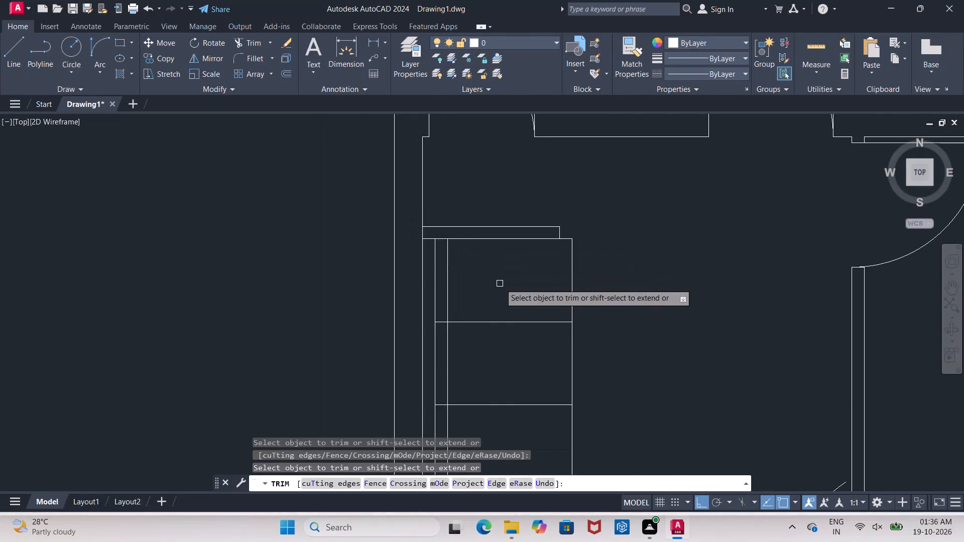
Trim the ends of the two seat-dividing lines inside the sofa's back strip.
{"action": "middle_click_drag", "start_coordinate": [501, 284], "coordinate": [507, 239]}
{"action": "scroll", "coordinate": [501, 284], "scroll_direction": "down", "scroll_amount": 1}
{"action": "scroll", "coordinate": [474, 276], "scroll_direction": "up", "scroll_amount": 2}
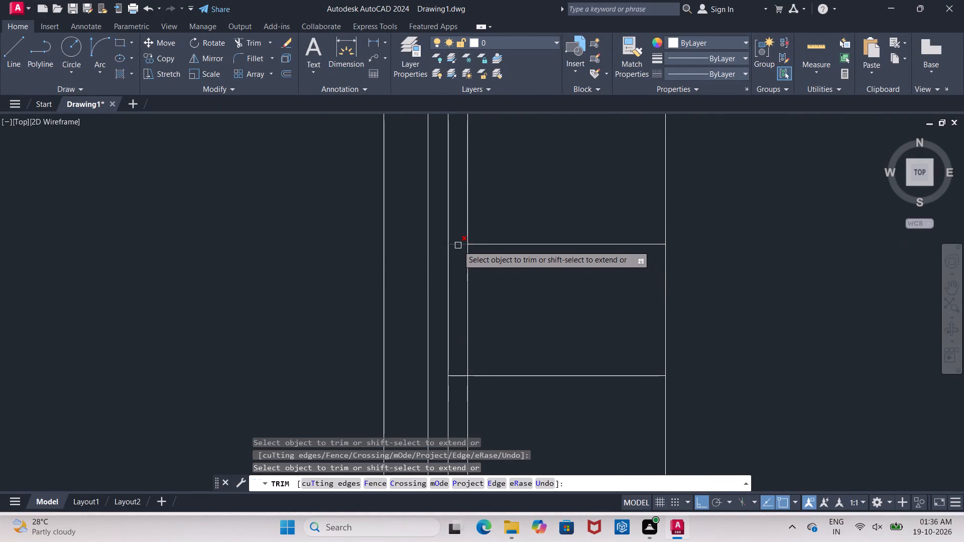
{"action": "left_click_drag", "start_coordinate": [458, 246], "coordinate": [457, 258]}
{"action": "left_click", "coordinate": [458, 374]}
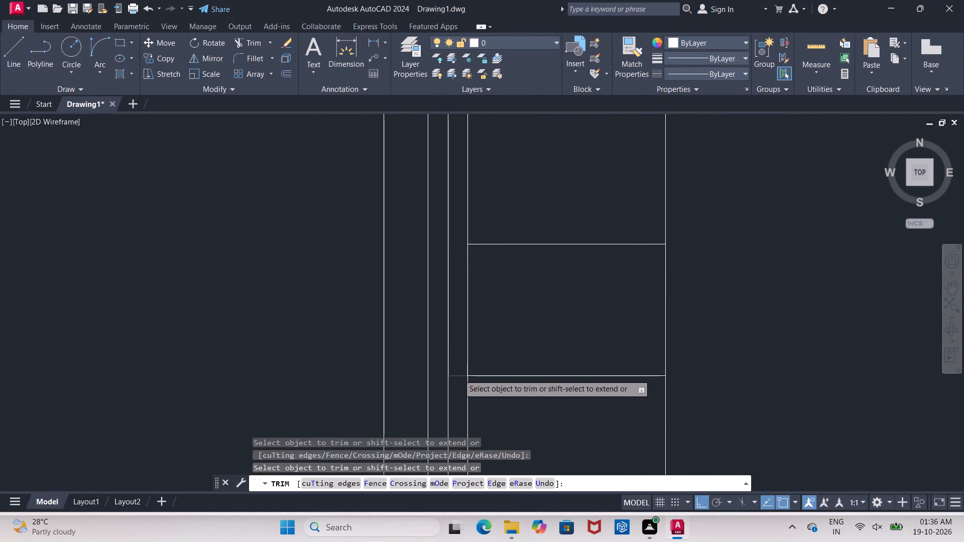
{"action": "scroll", "coordinate": [460, 363], "scroll_direction": "down", "scroll_amount": 4}
{"action": "scroll", "coordinate": [492, 355], "scroll_direction": "up", "scroll_amount": 2}
{"action": "middle_click_drag", "start_coordinate": [506, 364], "coordinate": [510, 352]}
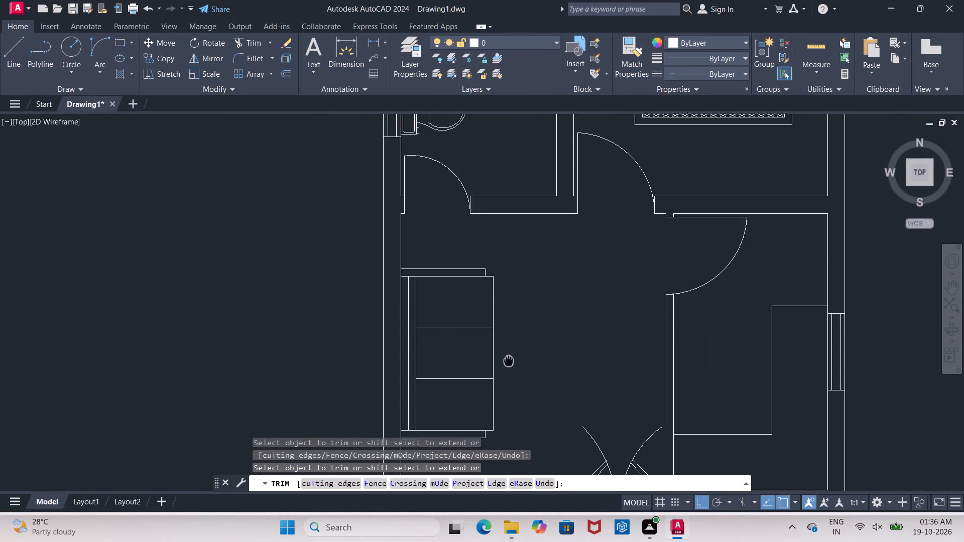
{"action": "middle_click_drag", "start_coordinate": [510, 352], "coordinate": [506, 266]}
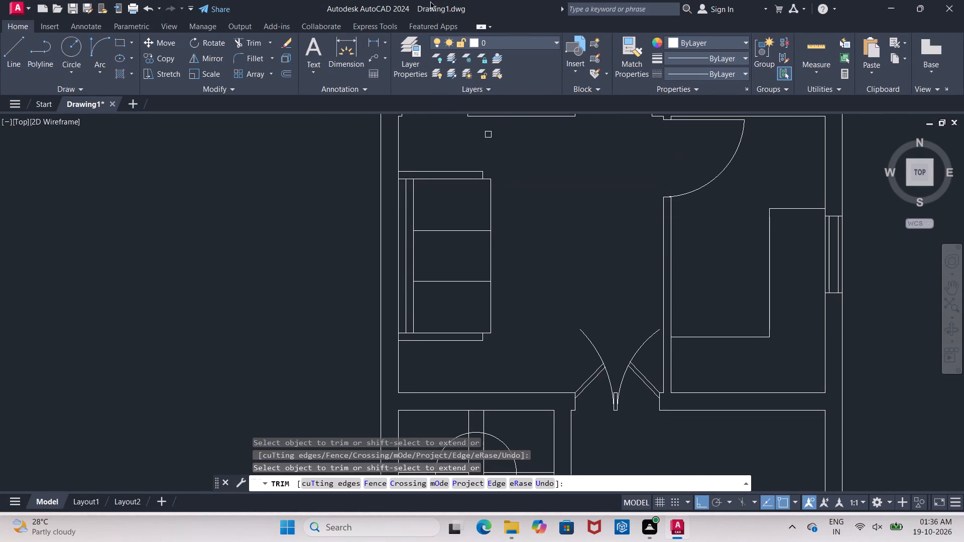
{"action": "key", "text": "Escape"}
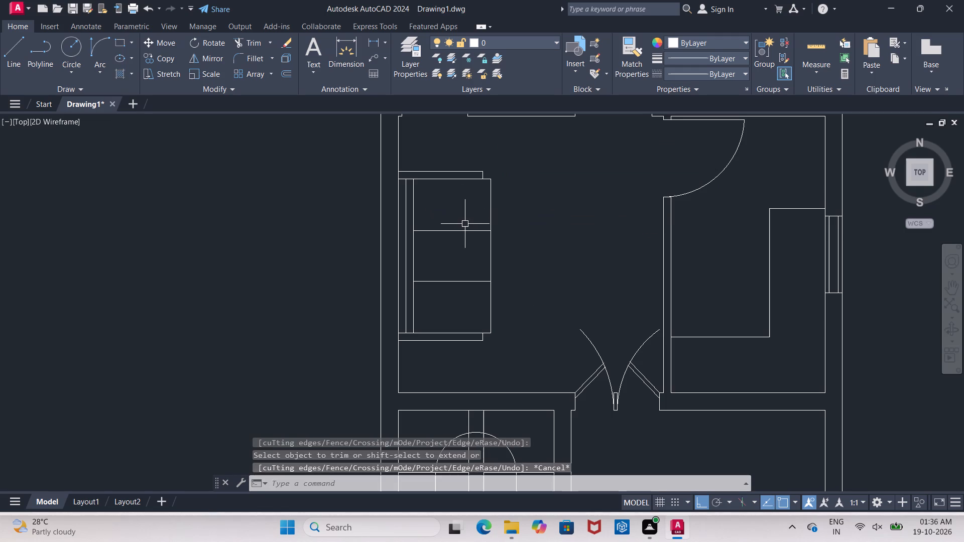
Draw a small, nearly square rectangle, about 1'-7" corner to corner, just below the sofa's bottom arm beside the wall.
{"action": "scroll", "coordinate": [465, 224], "scroll_direction": "up", "scroll_amount": 1}
{"action": "middle_click_drag", "start_coordinate": [465, 224], "coordinate": [484, 175]}
{"action": "scroll", "coordinate": [484, 178], "scroll_direction": "down", "scroll_amount": 1}
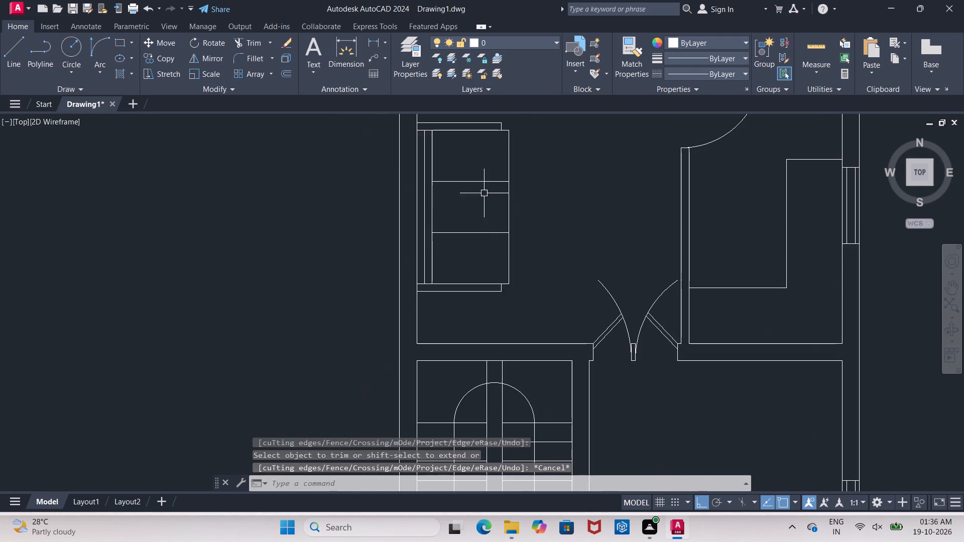
{"action": "middle_click_drag", "start_coordinate": [486, 256], "coordinate": [468, 305]}
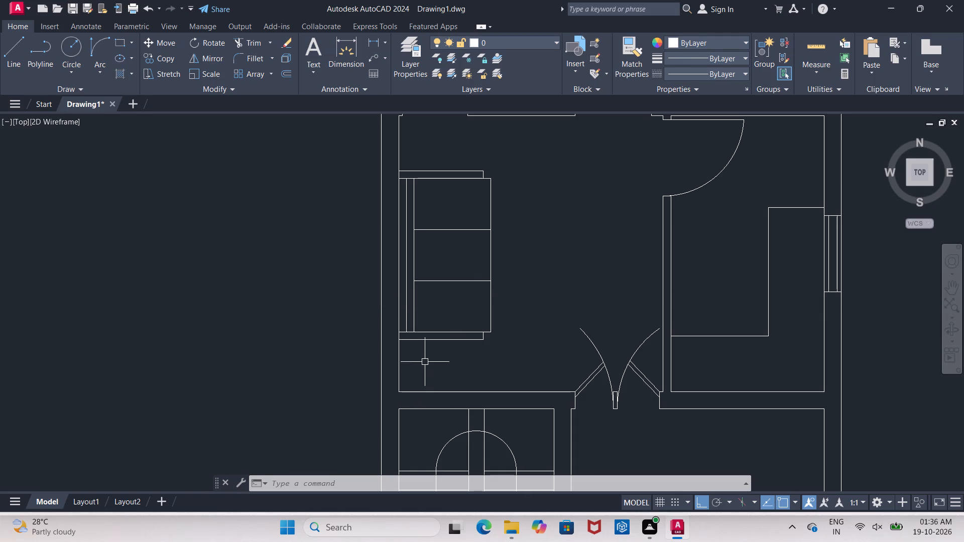
{"action": "left_click", "coordinate": [117, 44]}
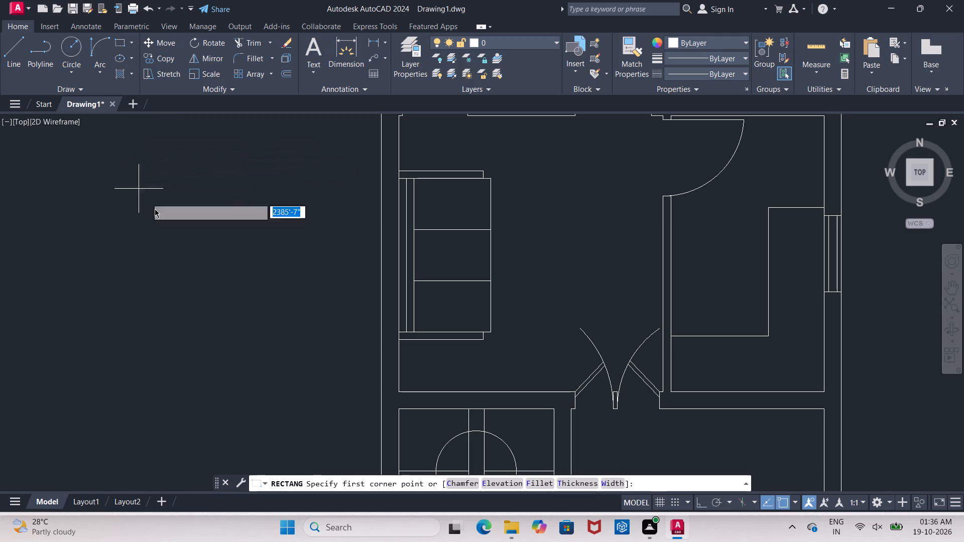
{"action": "scroll", "coordinate": [429, 367], "scroll_direction": "up", "scroll_amount": 2}
{"action": "middle_click_drag", "start_coordinate": [428, 365], "coordinate": [383, 316]}
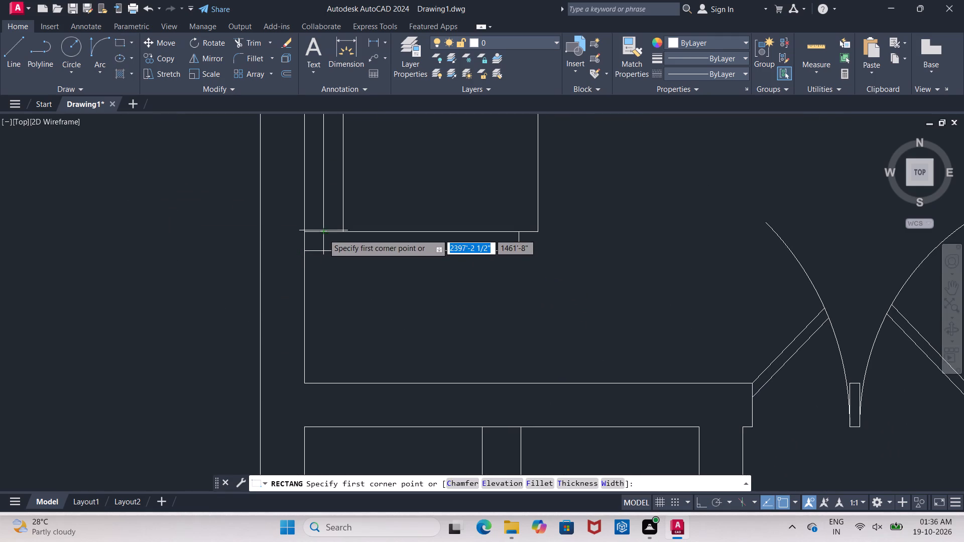
{"action": "left_click", "coordinate": [322, 264]}
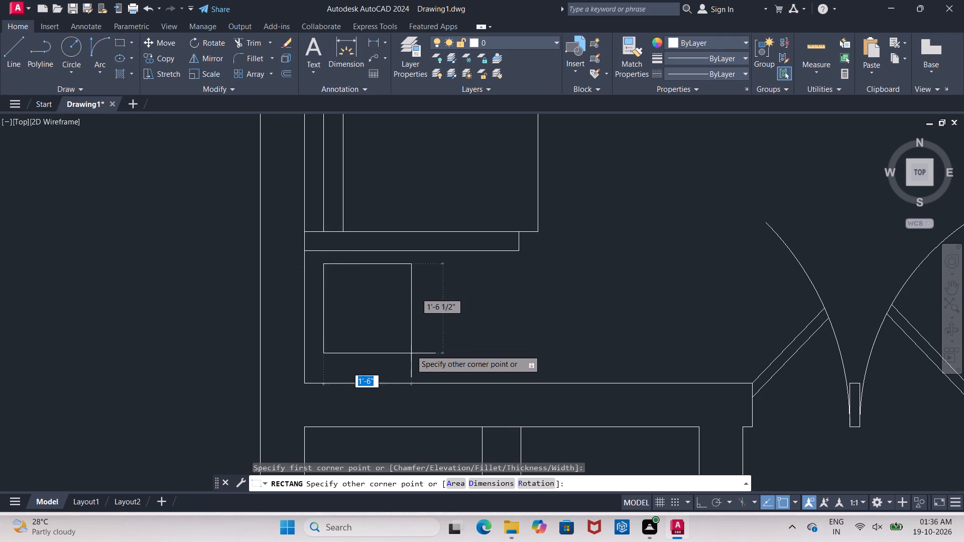
{"action": "left_click", "coordinate": [394, 331]}
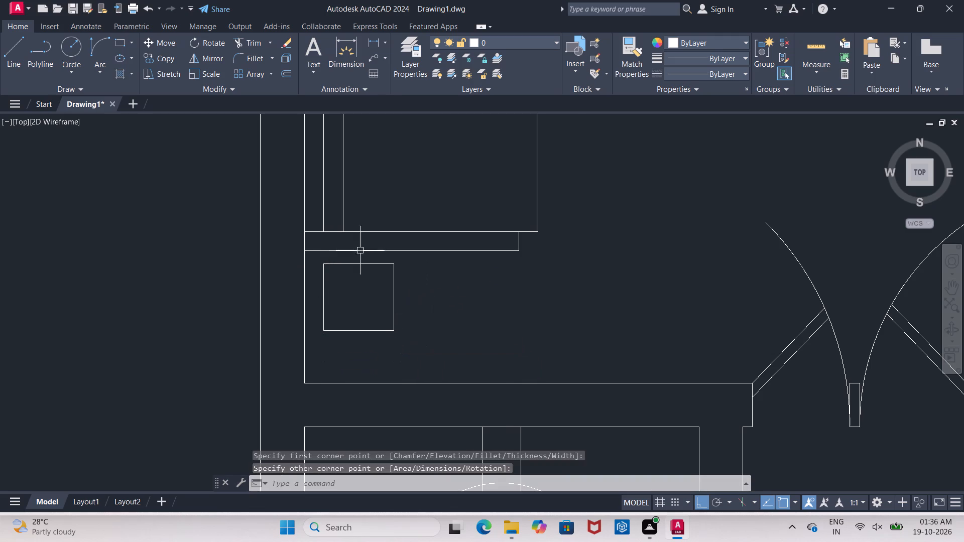
Move the small square slightly straight down, away from the sofa's bottom arm.
{"action": "left_click", "coordinate": [356, 263]}
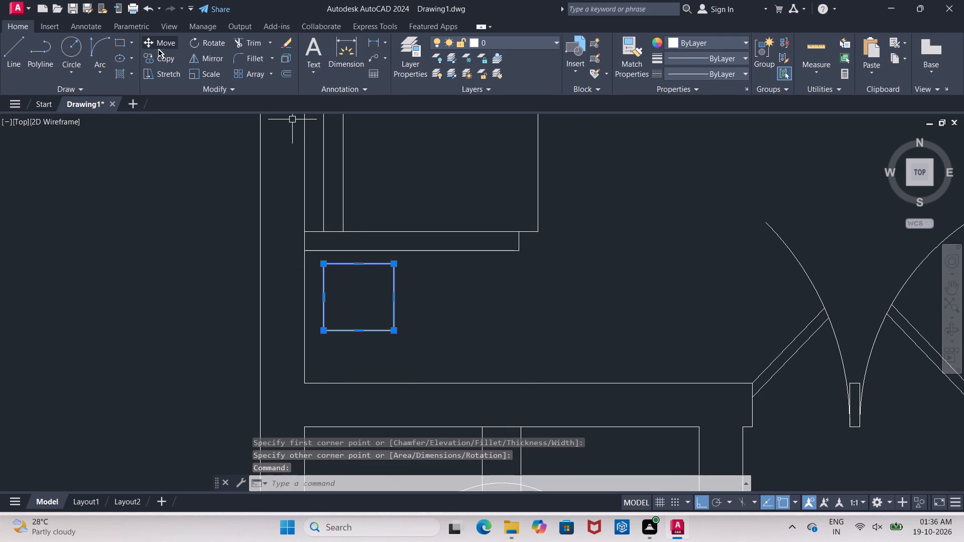
{"action": "left_click_drag", "start_coordinate": [158, 46], "coordinate": [166, 53]}
{"action": "left_click", "coordinate": [160, 48]}
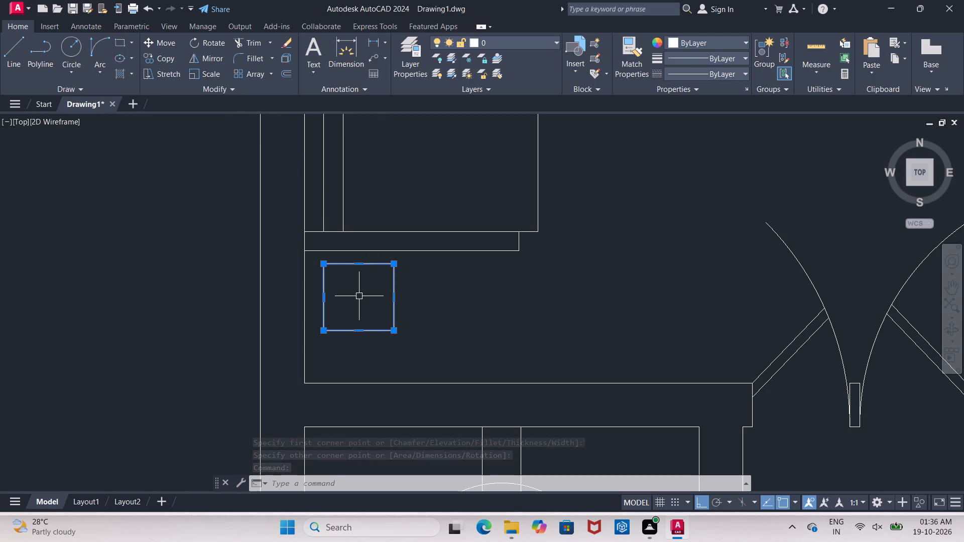
{"action": "left_click", "coordinate": [358, 297]}
{"action": "left_click", "coordinate": [358, 300]}
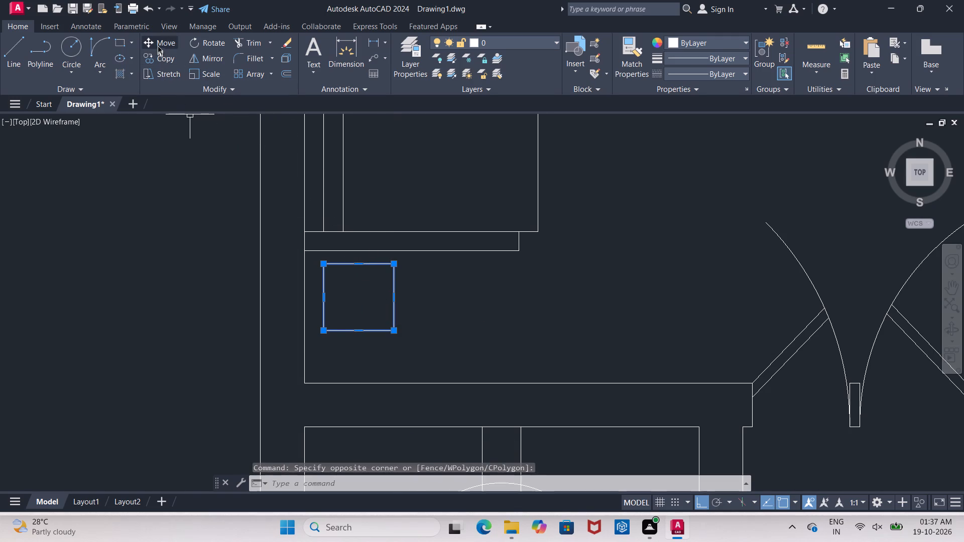
{"action": "left_click", "coordinate": [158, 45]}
{"action": "left_click", "coordinate": [350, 293]}
{"action": "left_click", "coordinate": [353, 306]}
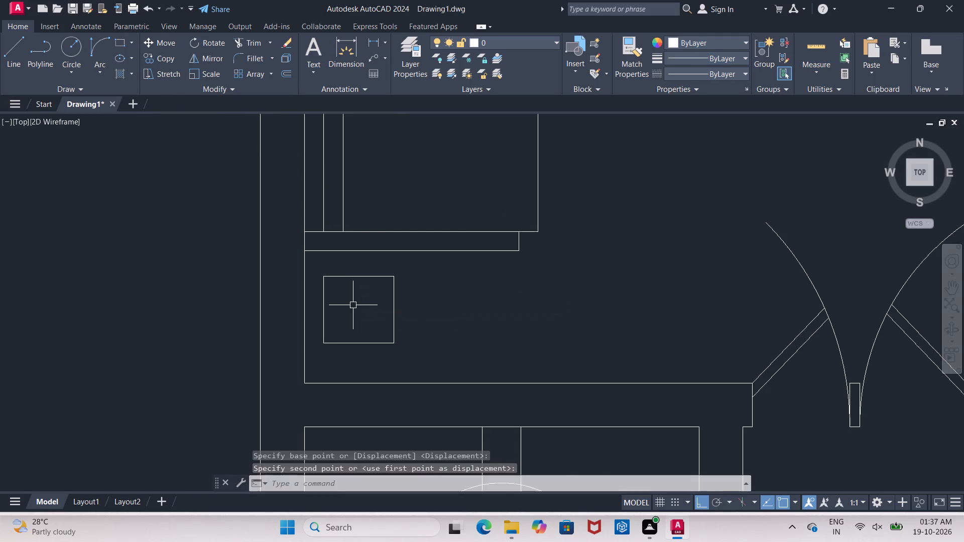
Copy the small square about 9'-1 1/2" straight up to the space above the sofa's top arm.
{"action": "scroll", "coordinate": [355, 303], "scroll_direction": "down", "scroll_amount": 2}
{"action": "left_click", "coordinate": [356, 294]}
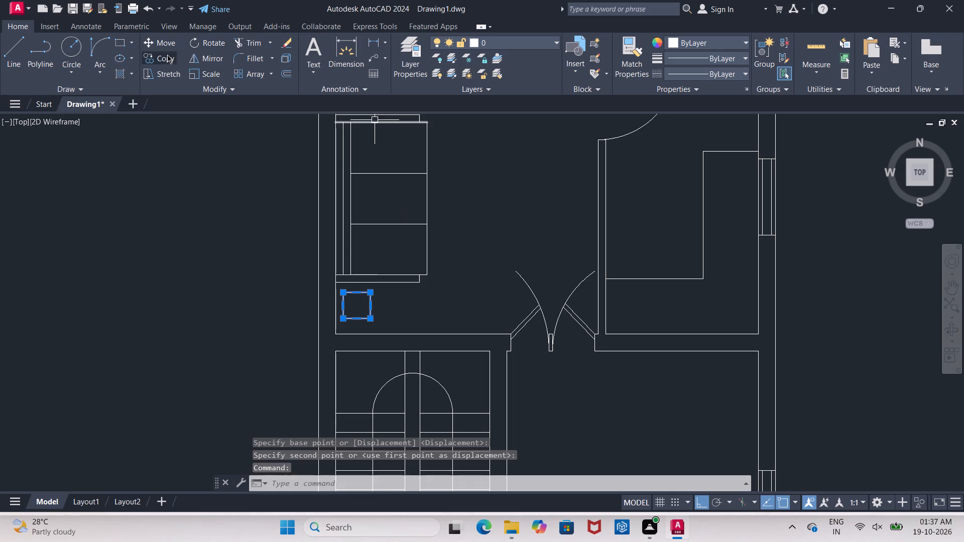
{"action": "left_click", "coordinate": [167, 55]}
{"action": "left_click", "coordinate": [357, 302]}
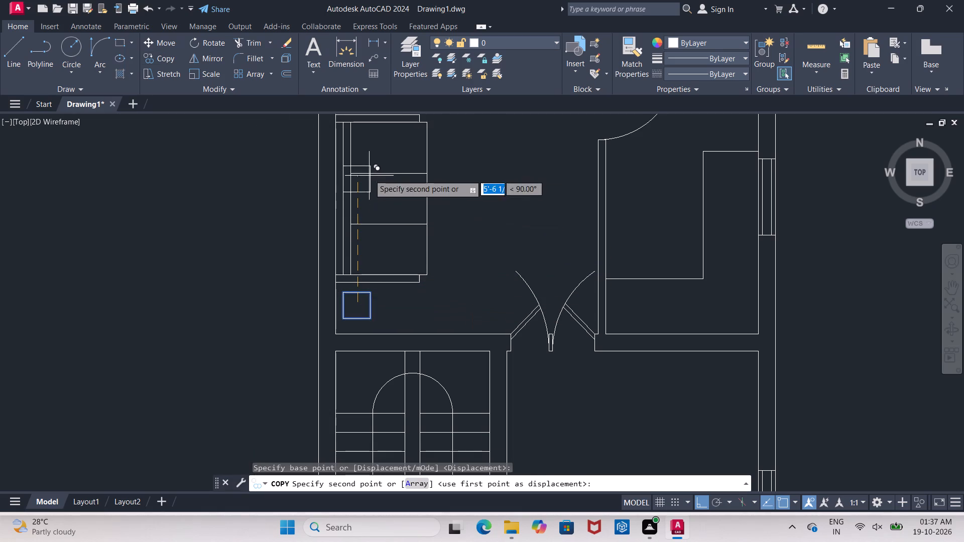
{"action": "middle_click_drag", "start_coordinate": [368, 164], "coordinate": [394, 331]}
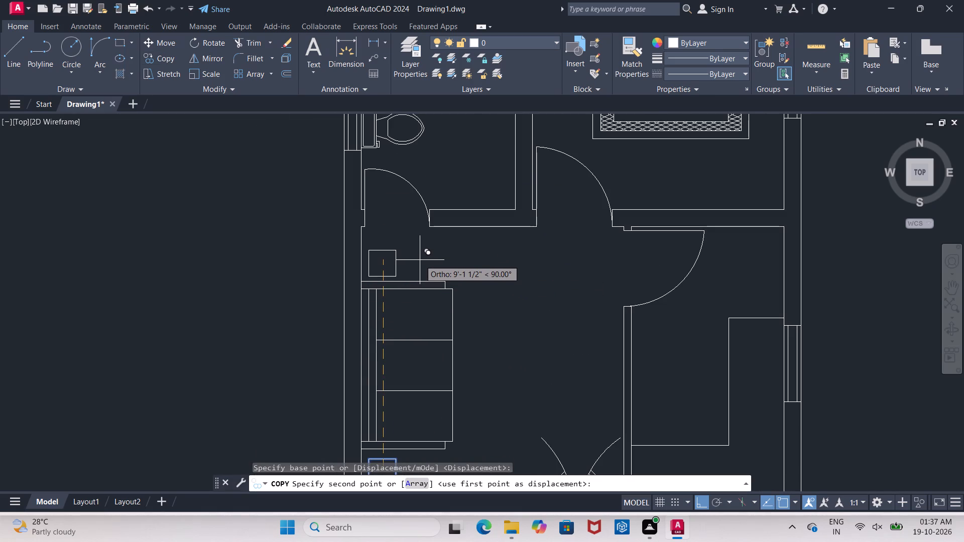
{"action": "left_click", "coordinate": [420, 260]}
{"action": "scroll", "coordinate": [421, 261], "scroll_direction": "down", "scroll_amount": 2}
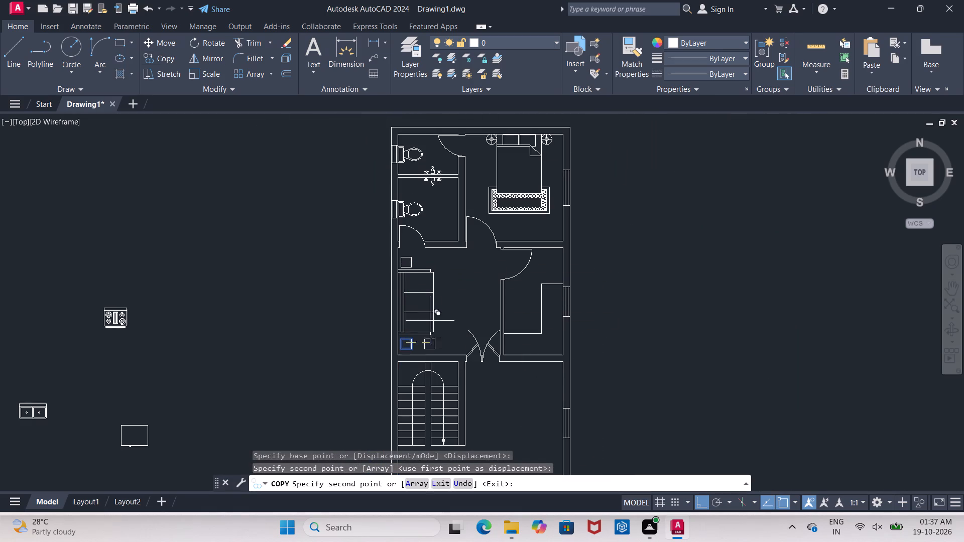
{"action": "key", "text": "Escape"}
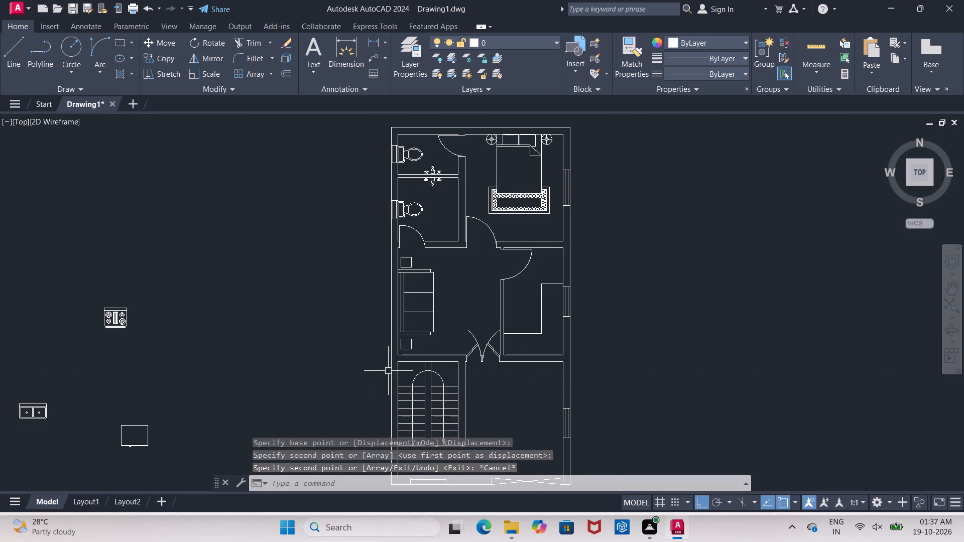
Turn ortho off and draw both corner-to-corner diagonals in the square below the sofa.
{"action": "scroll", "coordinate": [404, 347], "scroll_direction": "up", "scroll_amount": 5}
{"action": "middle_click_drag", "start_coordinate": [408, 331], "coordinate": [417, 215]}
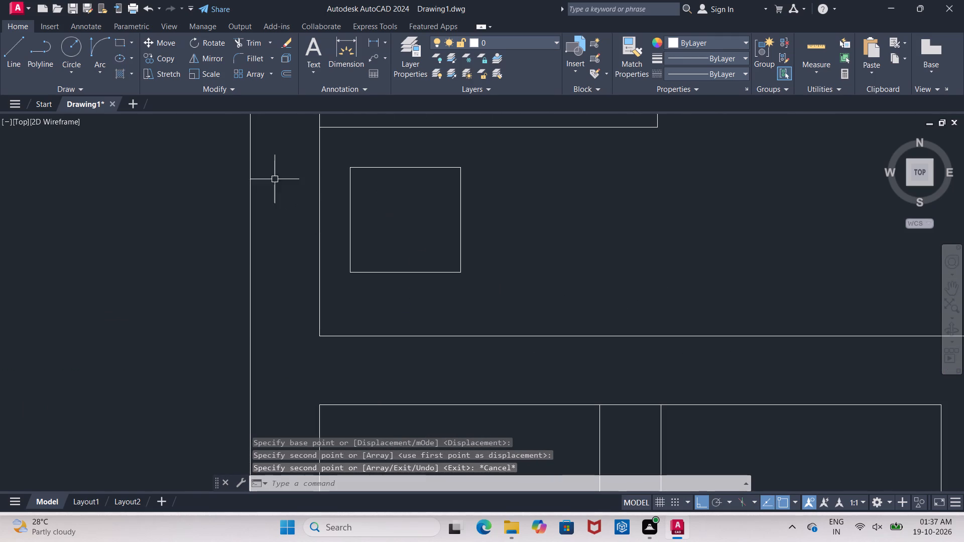
{"action": "left_click", "coordinate": [18, 46]}
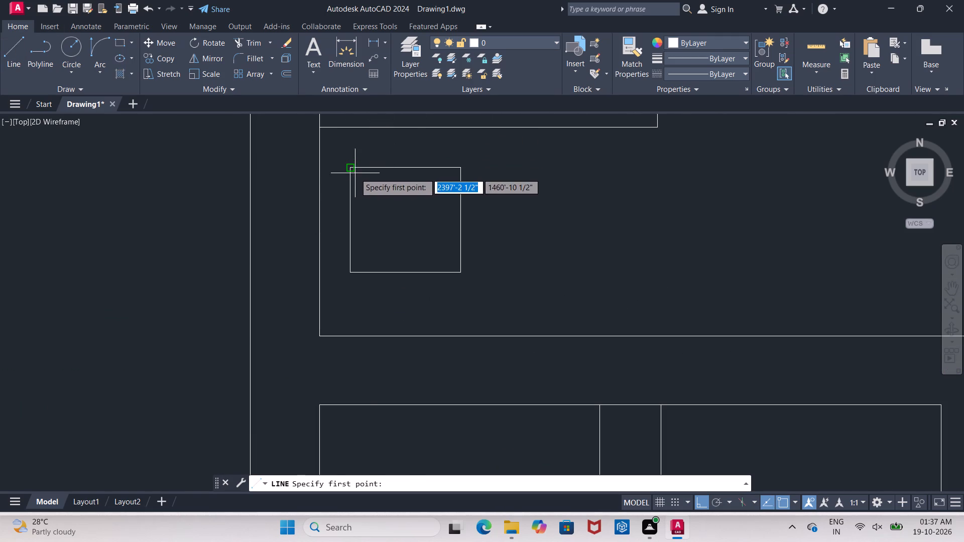
{"action": "left_click", "coordinate": [355, 173]}
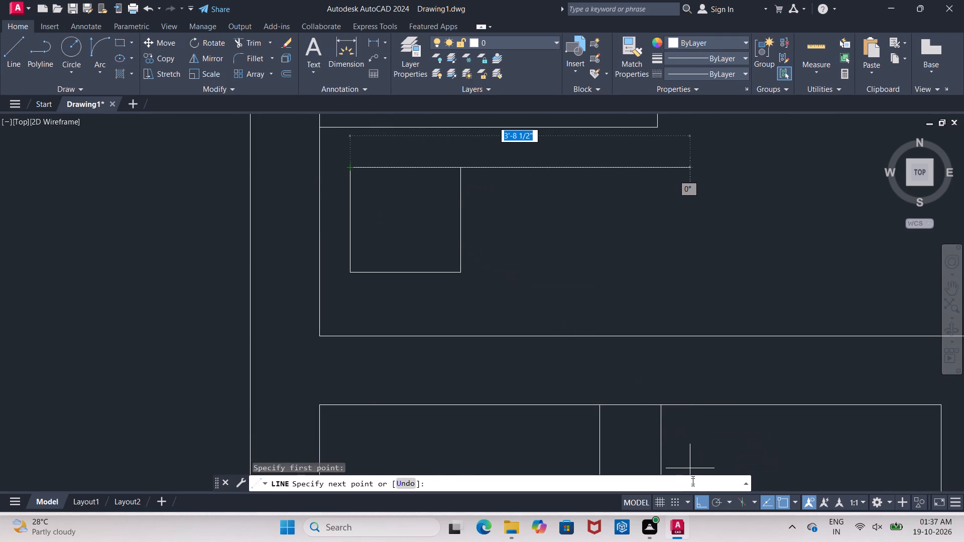
{"action": "left_click", "coordinate": [695, 495]}
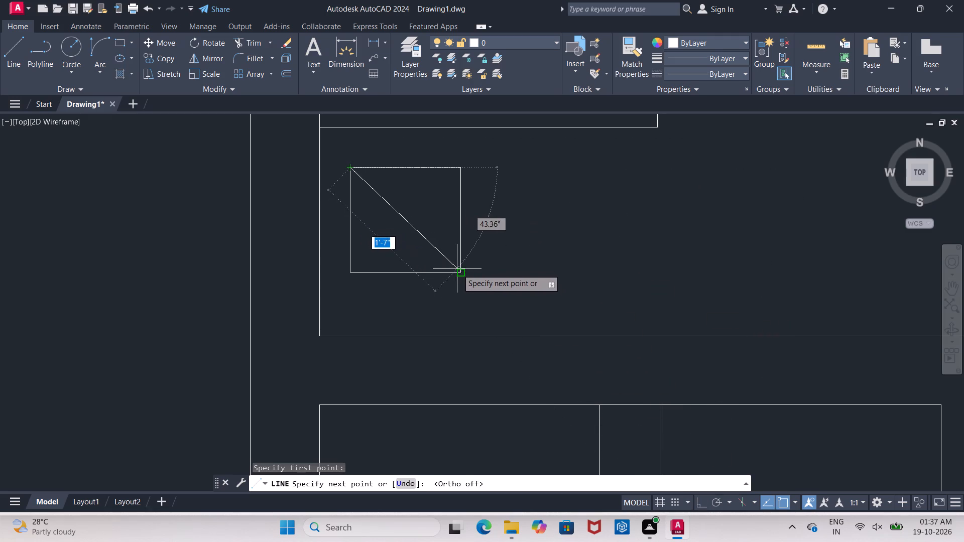
{"action": "left_click", "coordinate": [458, 269]}
{"action": "key", "text": "Escape"}
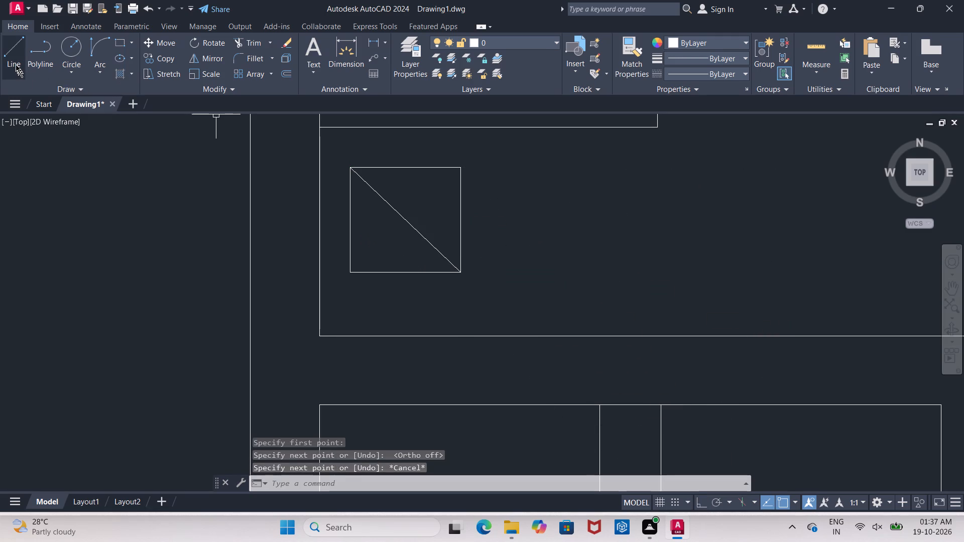
{"action": "left_click", "coordinate": [15, 64]}
{"action": "left_click", "coordinate": [349, 268]}
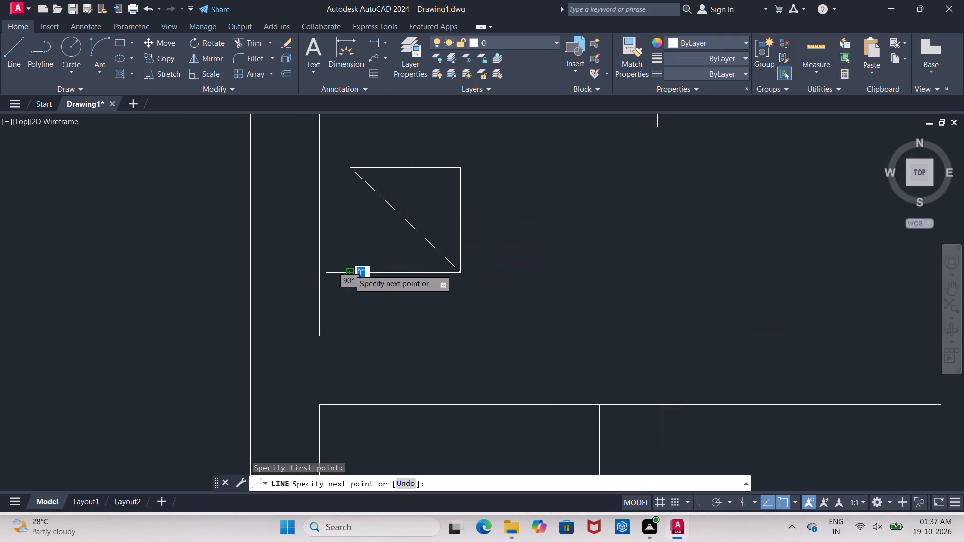
{"action": "left_click", "coordinate": [457, 168]}
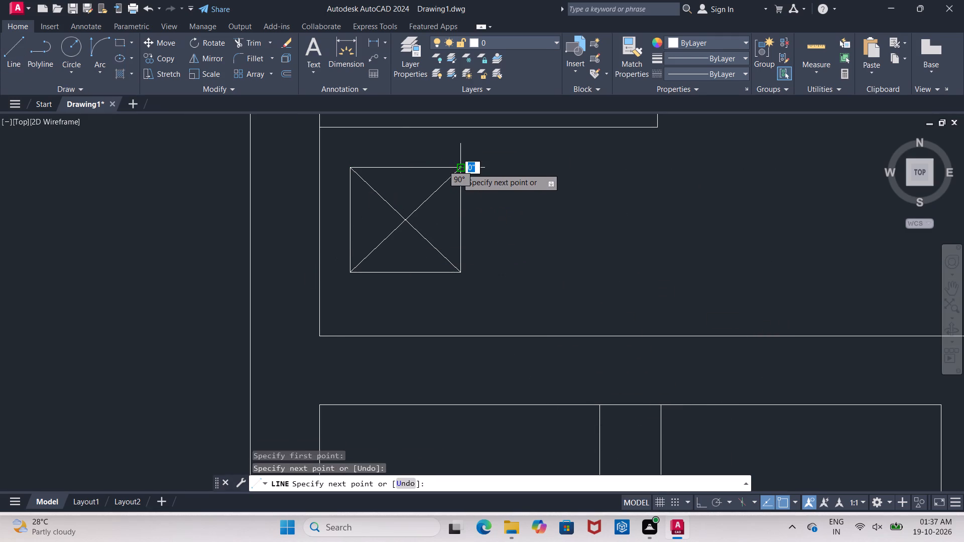
{"action": "key", "text": "Escape"}
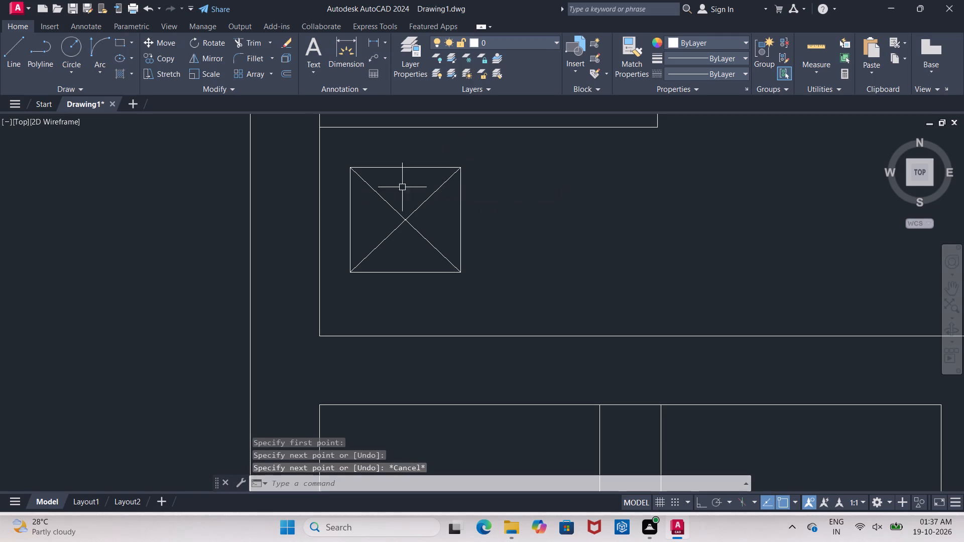
Draw a vertical centre line from the diagonals' crossing to the lower square's top edge and stretch its lower end to the bottom edge.
{"action": "left_click", "coordinate": [12, 43]}
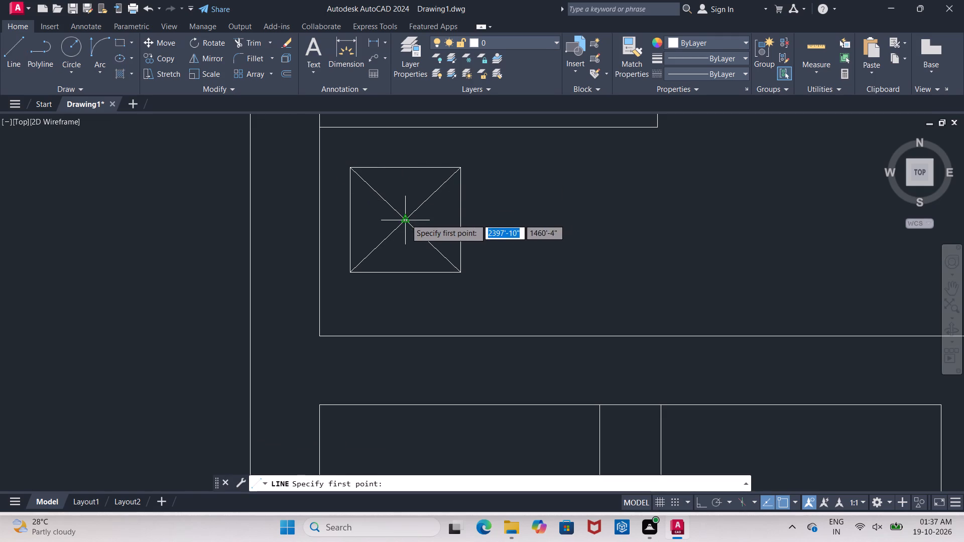
{"action": "left_click", "coordinate": [406, 219]}
{"action": "left_click", "coordinate": [403, 165]}
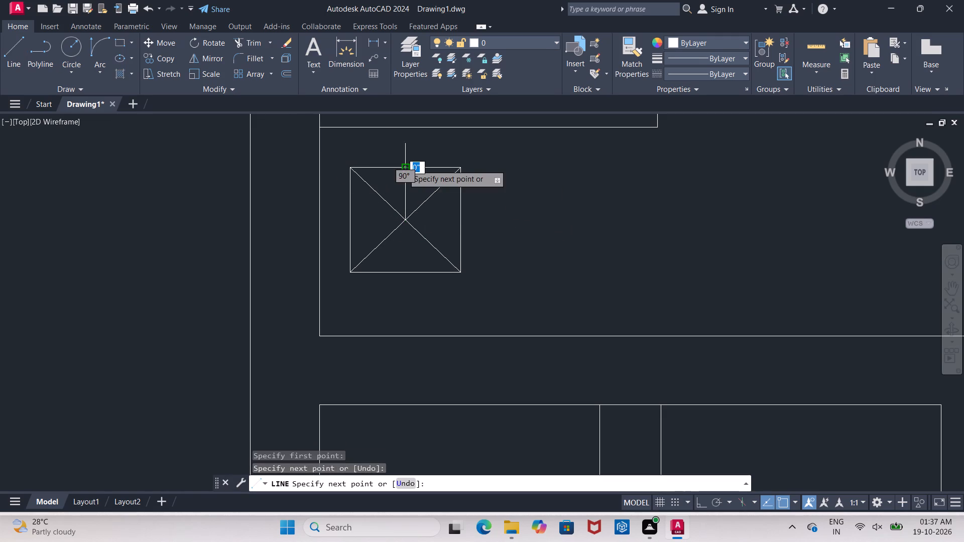
{"action": "key", "text": "Escape"}
{"action": "scroll", "coordinate": [399, 209], "scroll_direction": "up", "scroll_amount": 2}
{"action": "left_click", "coordinate": [412, 201]}
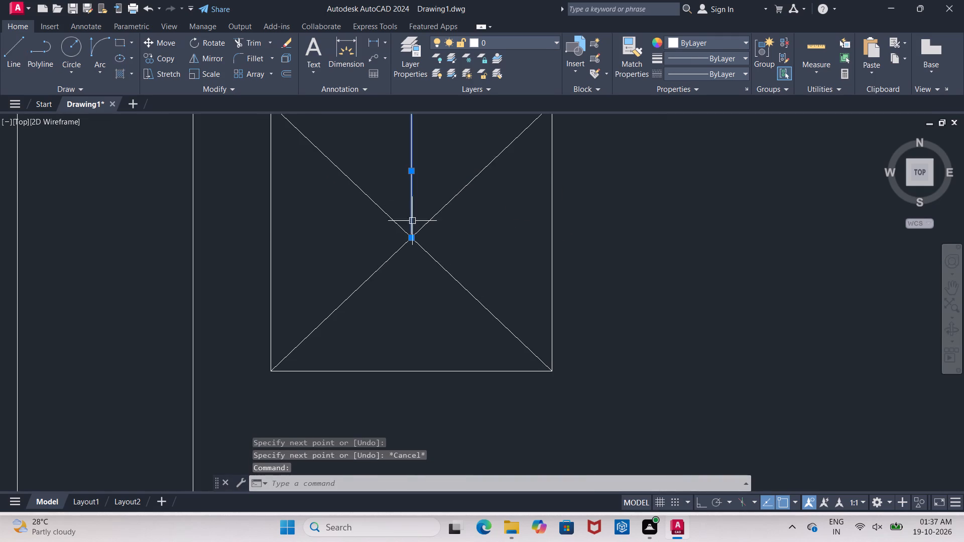
{"action": "left_click", "coordinate": [412, 236]}
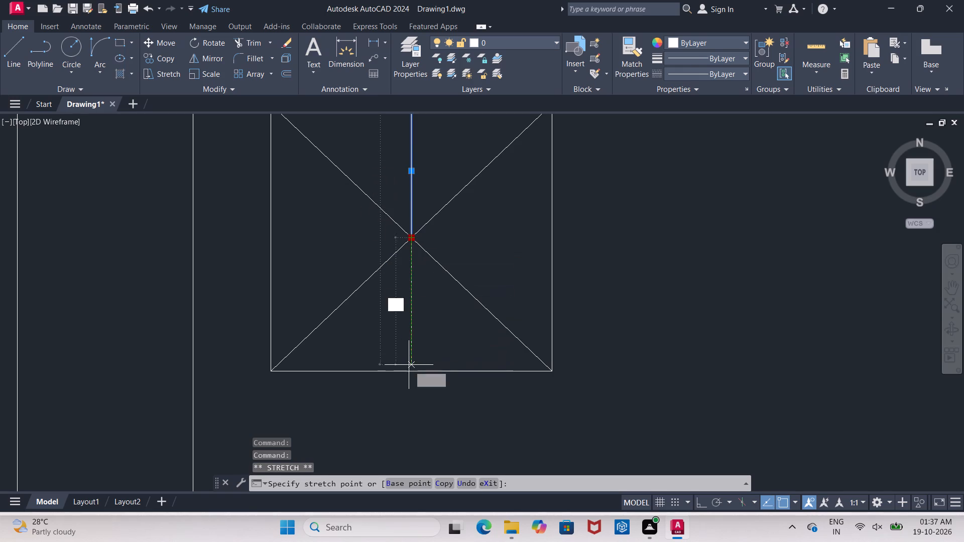
{"action": "left_click", "coordinate": [414, 373]}
{"action": "key", "text": "Escape"}
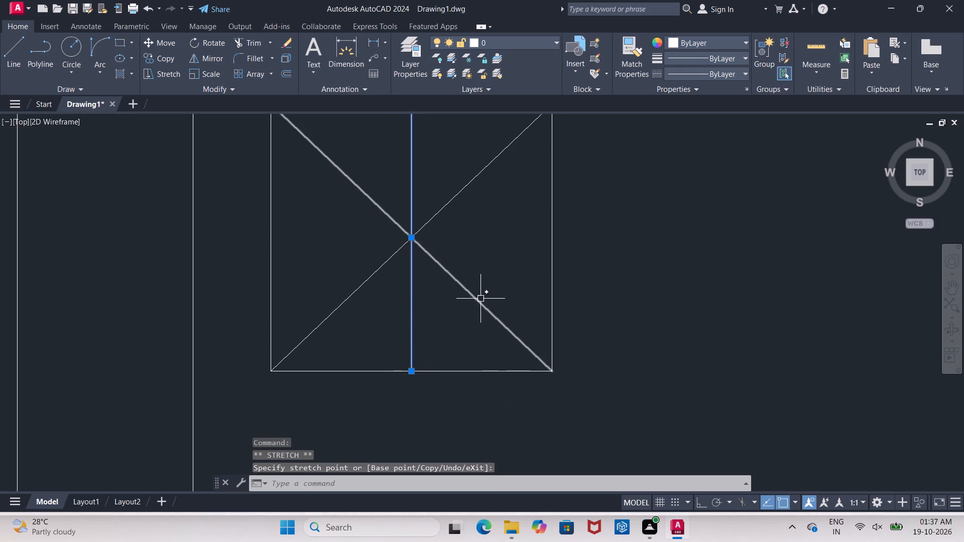
{"action": "key", "text": "Escape"}
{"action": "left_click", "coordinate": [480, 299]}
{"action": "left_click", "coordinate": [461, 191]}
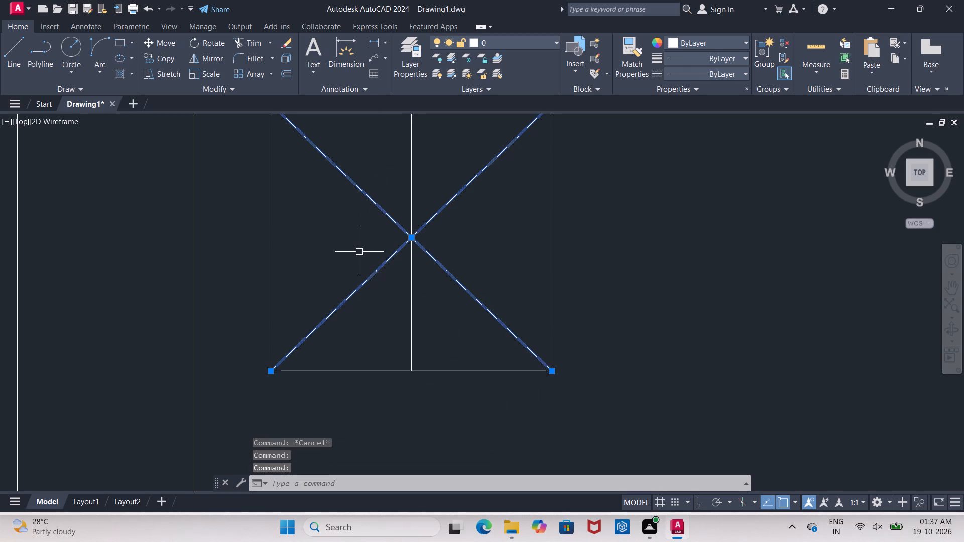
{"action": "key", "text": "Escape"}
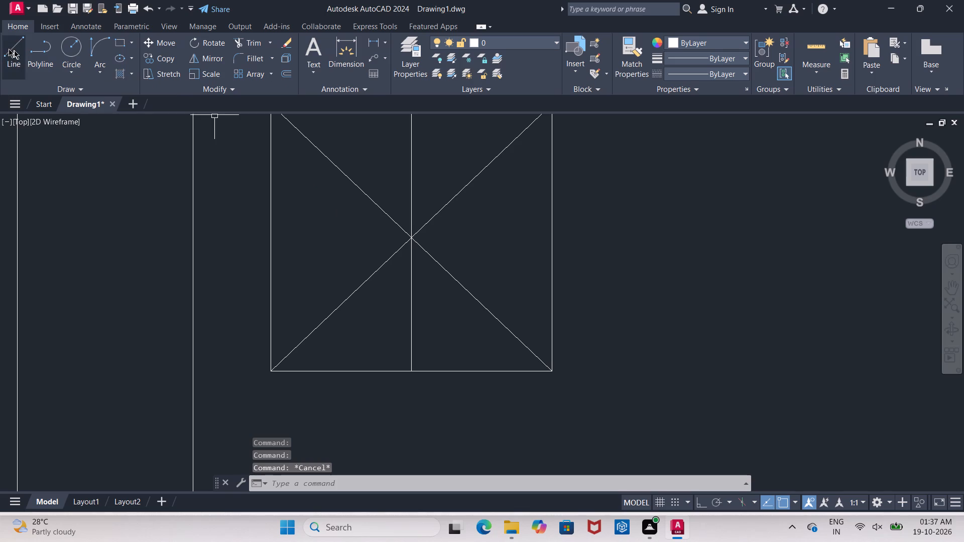
Draw a horizontal centre line from the diagonals' crossing to the square's right edge and stretch its left end to the left edge.
{"action": "left_click", "coordinate": [14, 50]}
{"action": "left_click", "coordinate": [410, 238]}
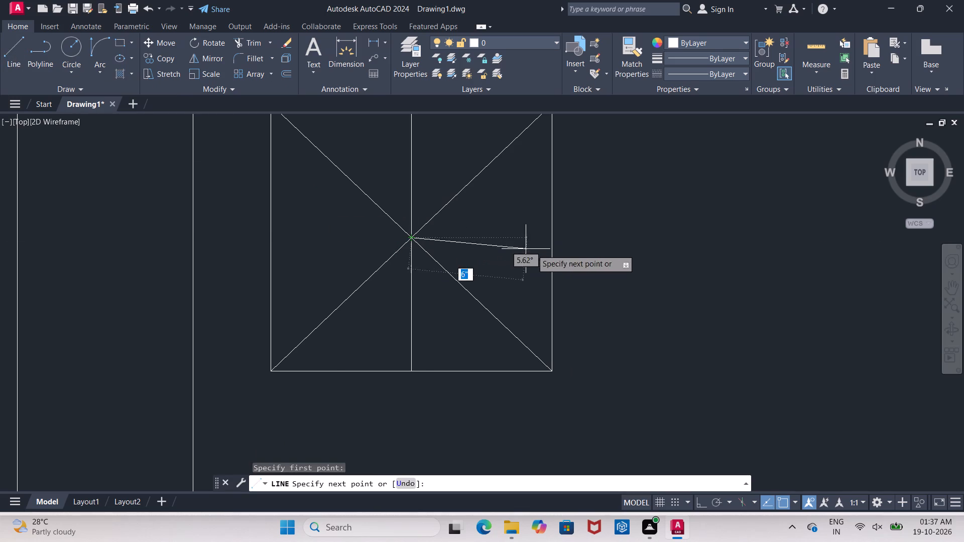
{"action": "left_click", "coordinate": [550, 237]}
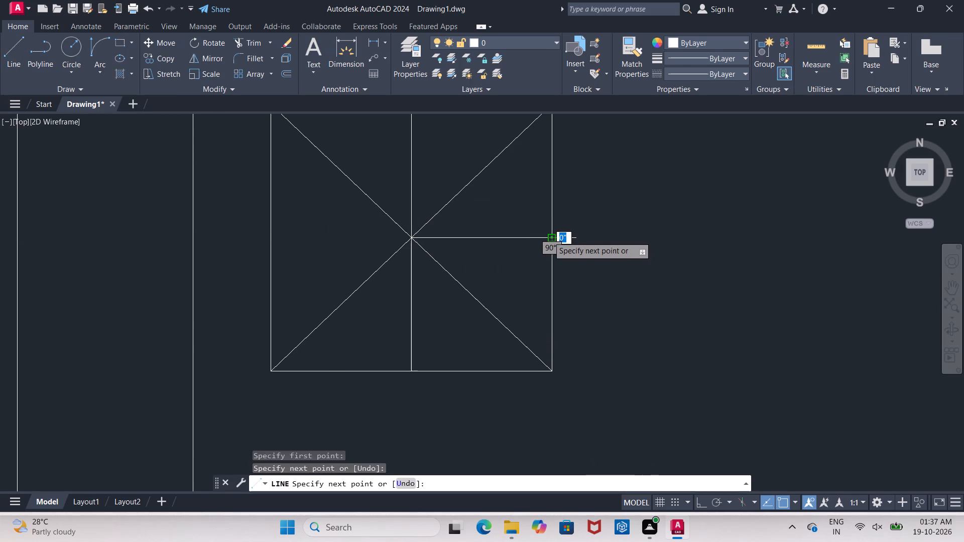
{"action": "key", "text": "Escape"}
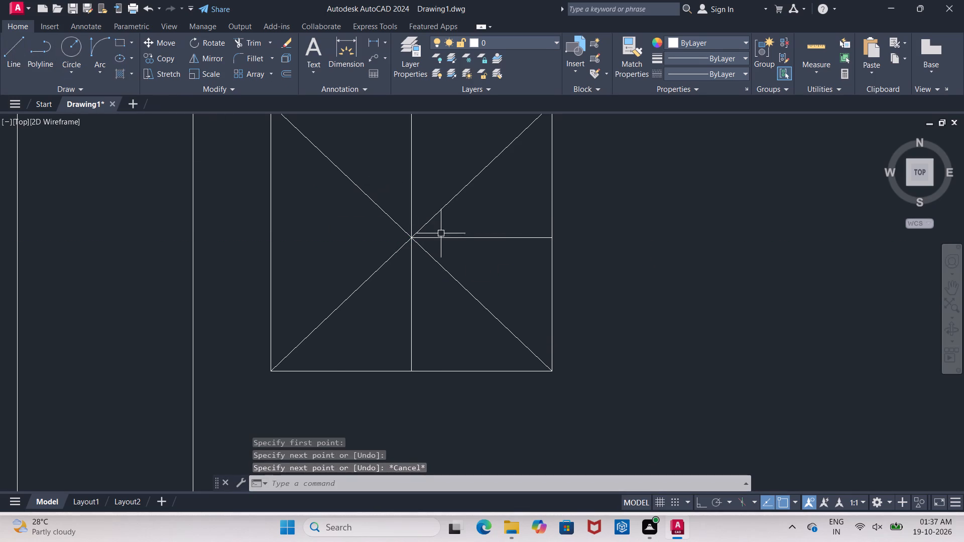
{"action": "left_click", "coordinate": [449, 242]}
{"action": "left_click", "coordinate": [447, 236]}
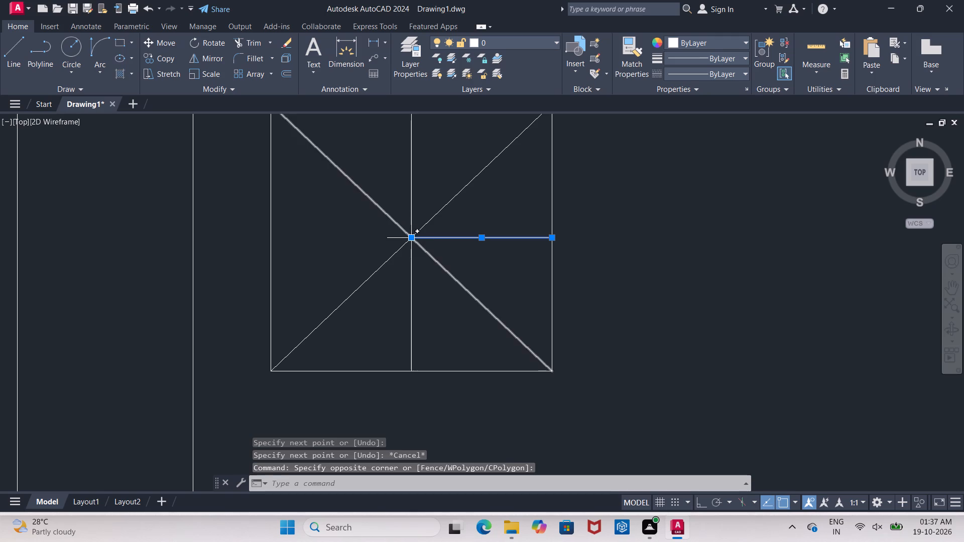
{"action": "left_click", "coordinate": [411, 236]}
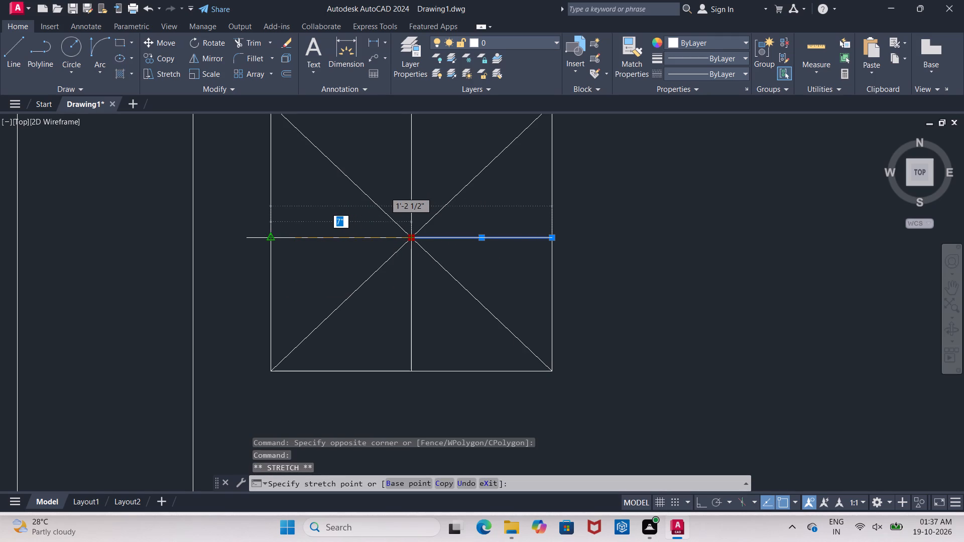
{"action": "left_click", "coordinate": [271, 239]}
{"action": "key", "text": "Escape"}
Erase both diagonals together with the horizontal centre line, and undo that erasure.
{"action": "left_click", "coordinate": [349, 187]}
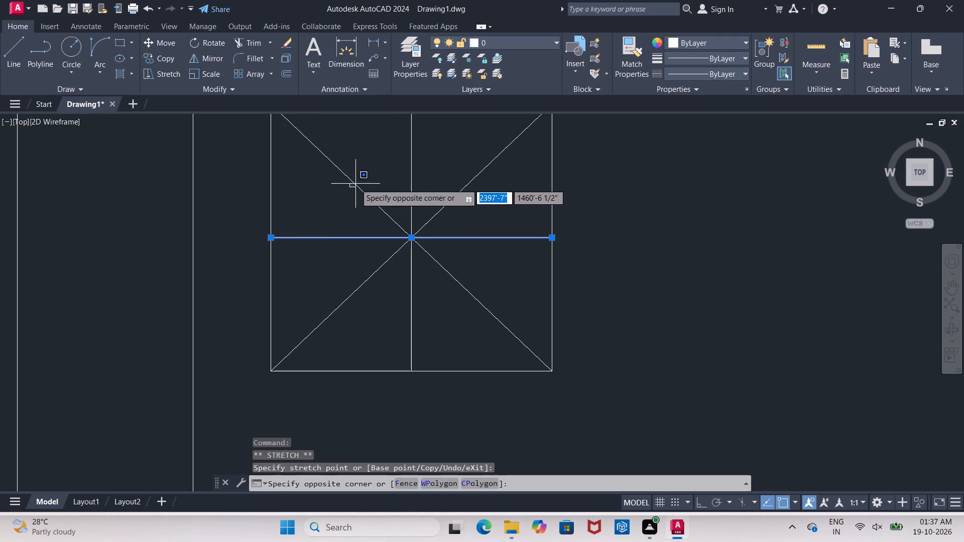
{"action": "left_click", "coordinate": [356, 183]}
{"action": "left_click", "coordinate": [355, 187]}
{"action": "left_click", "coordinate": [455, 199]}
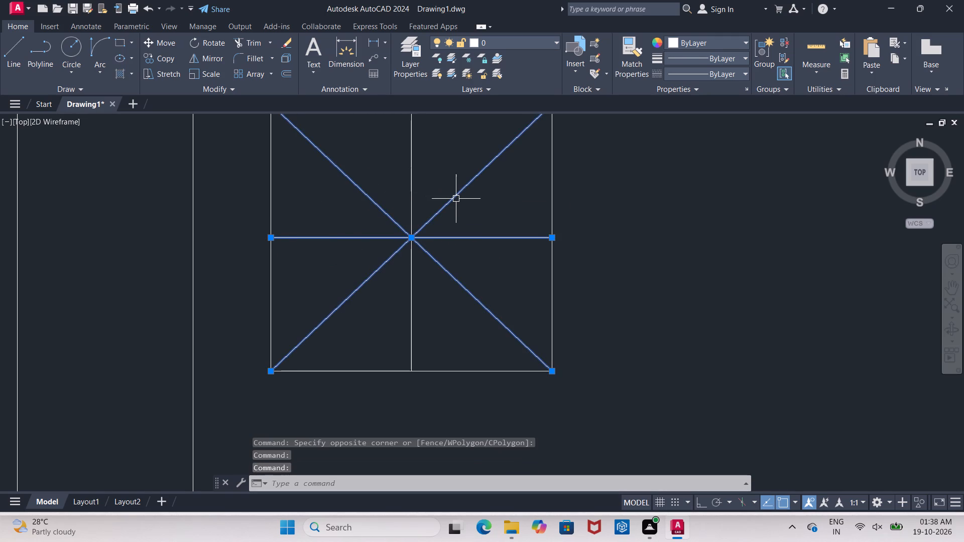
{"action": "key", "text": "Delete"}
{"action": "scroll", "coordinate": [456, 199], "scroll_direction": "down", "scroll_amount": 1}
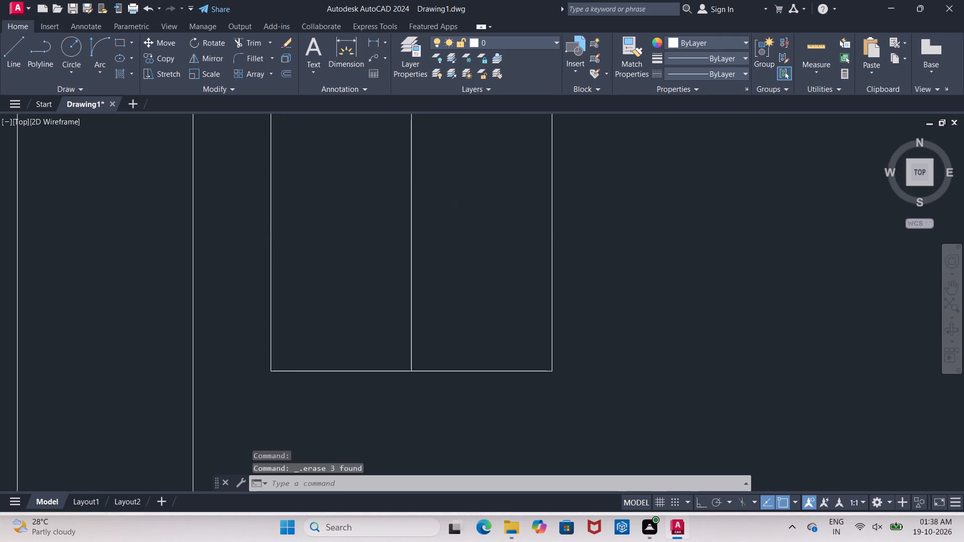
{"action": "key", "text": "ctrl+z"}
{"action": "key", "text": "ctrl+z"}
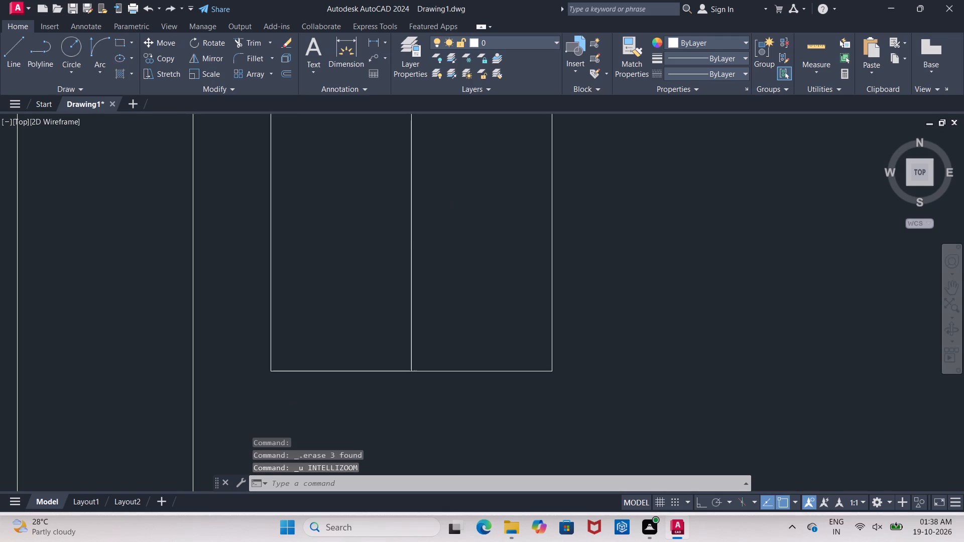
Erase only the two diagonals of the lower square, keeping both centre lines.
{"action": "left_click", "coordinate": [449, 202]}
{"action": "left_click", "coordinate": [383, 205]}
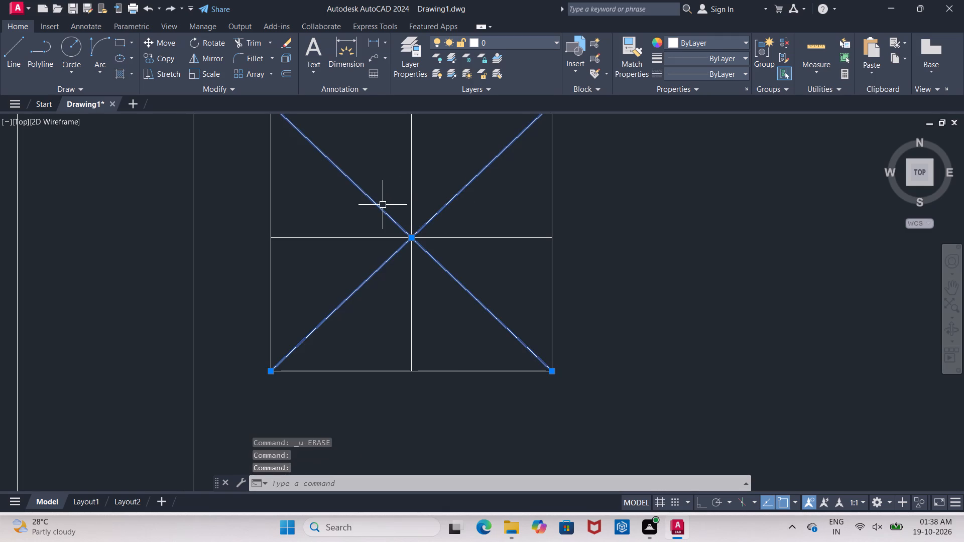
{"action": "key", "text": "Delete"}
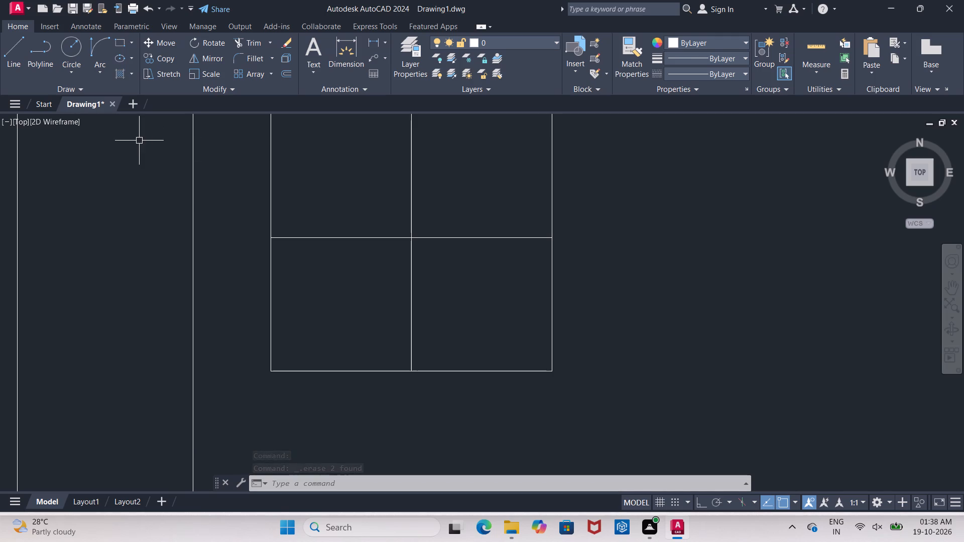
Draw a circle of about 4 1/2" radius centred on the crossing of the lower square's centre lines.
{"action": "left_click", "coordinate": [71, 45]}
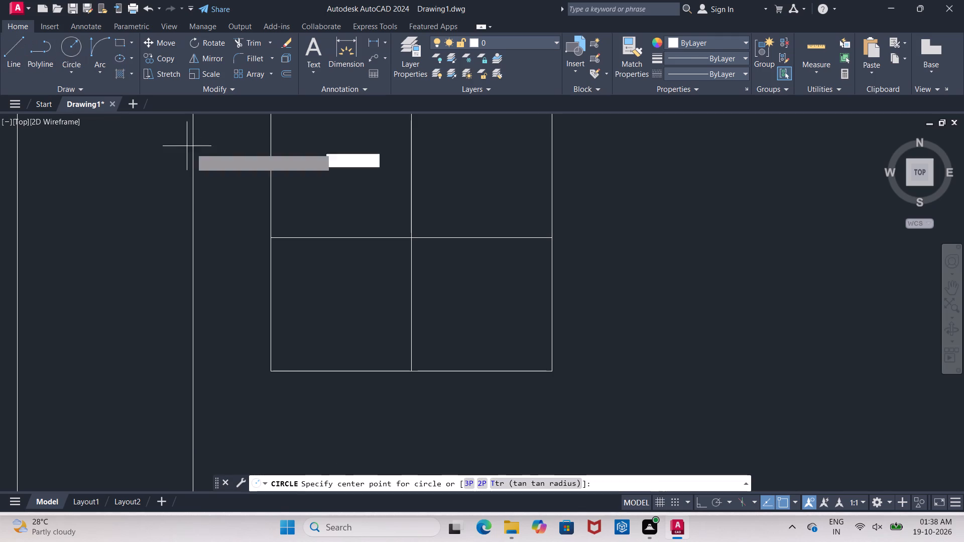
{"action": "left_click", "coordinate": [412, 240]}
{"action": "scroll", "coordinate": [424, 254], "scroll_direction": "down", "scroll_amount": 1}
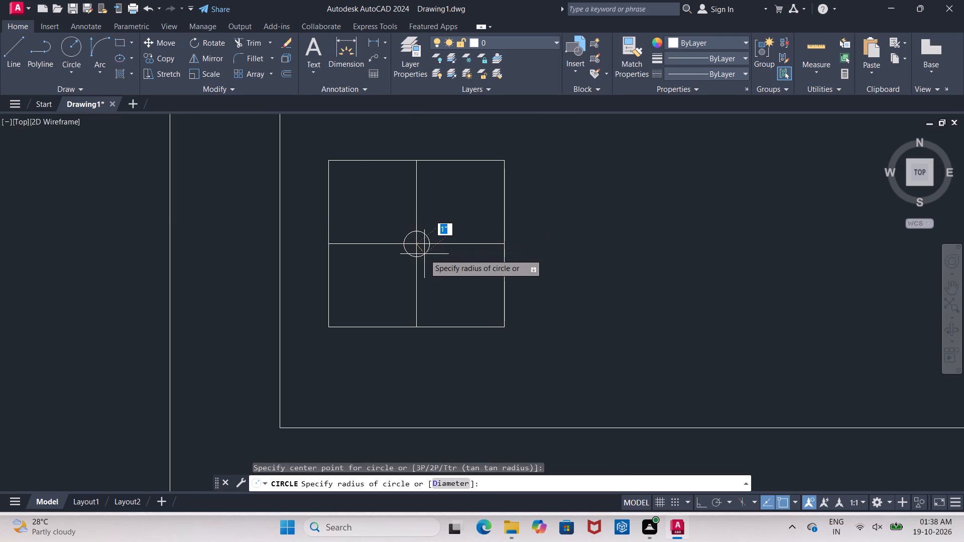
{"action": "scroll", "coordinate": [424, 254], "scroll_direction": "down", "scroll_amount": 1}
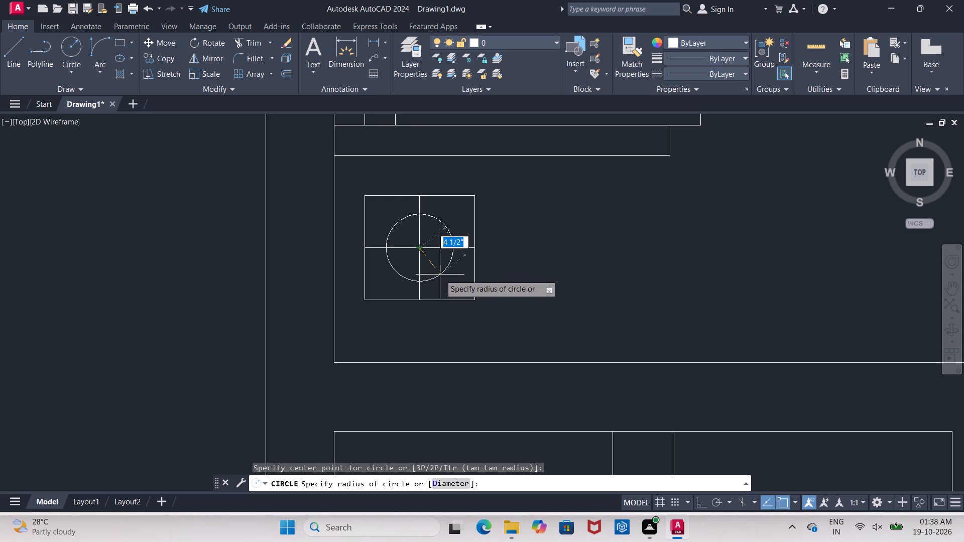
{"action": "left_click", "coordinate": [440, 275]}
{"action": "scroll", "coordinate": [412, 225], "scroll_direction": "up", "scroll_amount": 1}
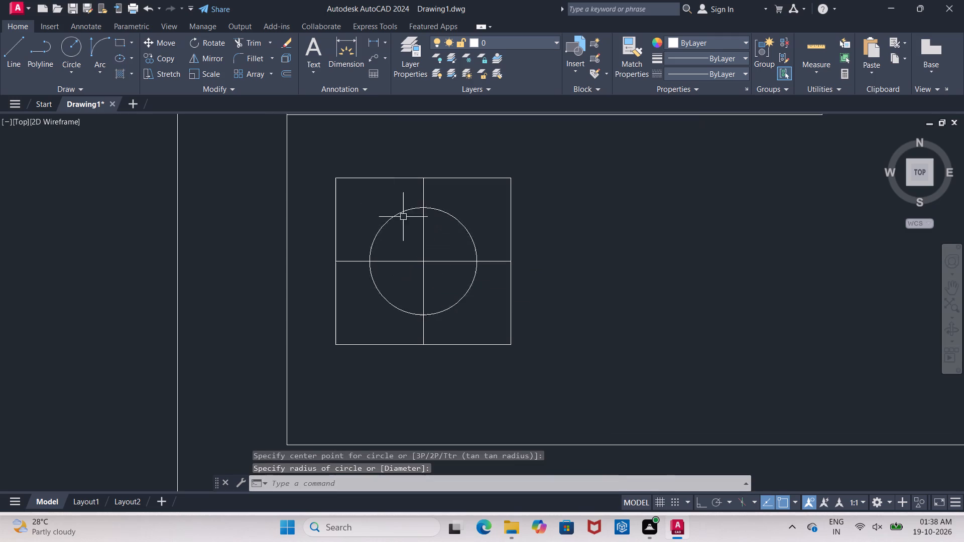
{"action": "scroll", "coordinate": [186, 93], "scroll_direction": "up", "scroll_amount": 1}
{"action": "key", "text": "Escape"}
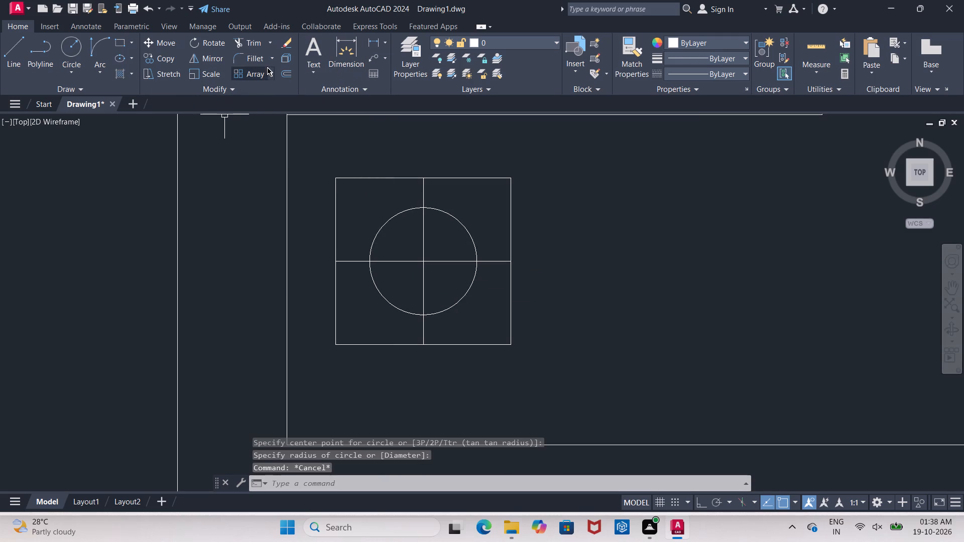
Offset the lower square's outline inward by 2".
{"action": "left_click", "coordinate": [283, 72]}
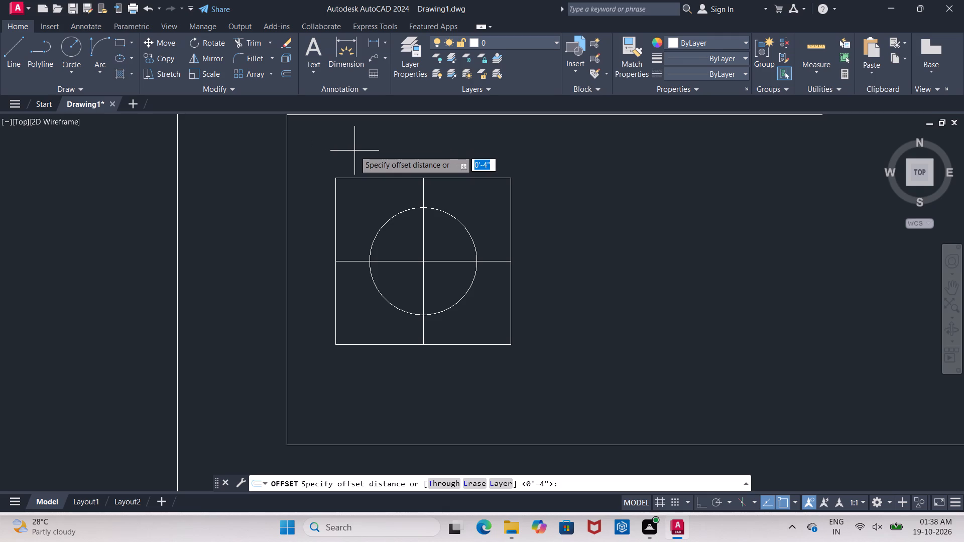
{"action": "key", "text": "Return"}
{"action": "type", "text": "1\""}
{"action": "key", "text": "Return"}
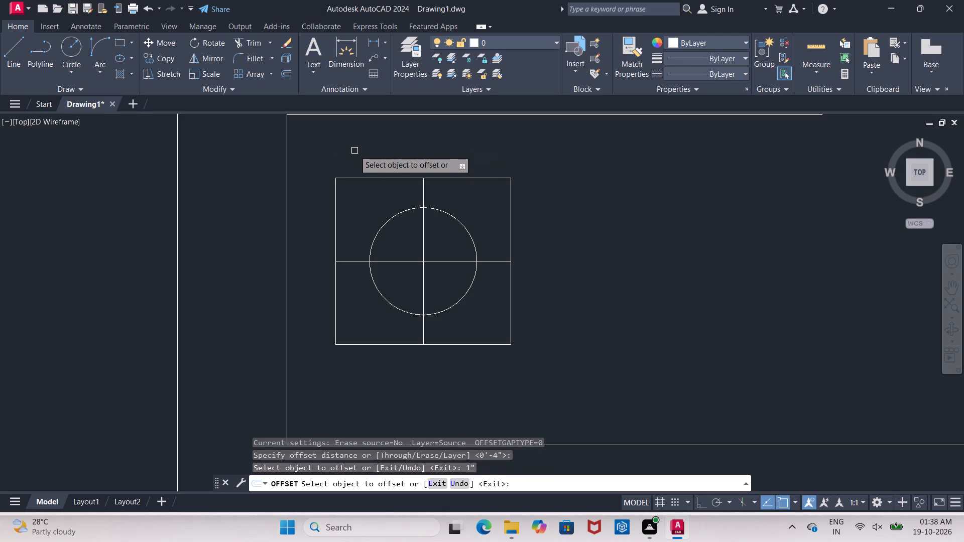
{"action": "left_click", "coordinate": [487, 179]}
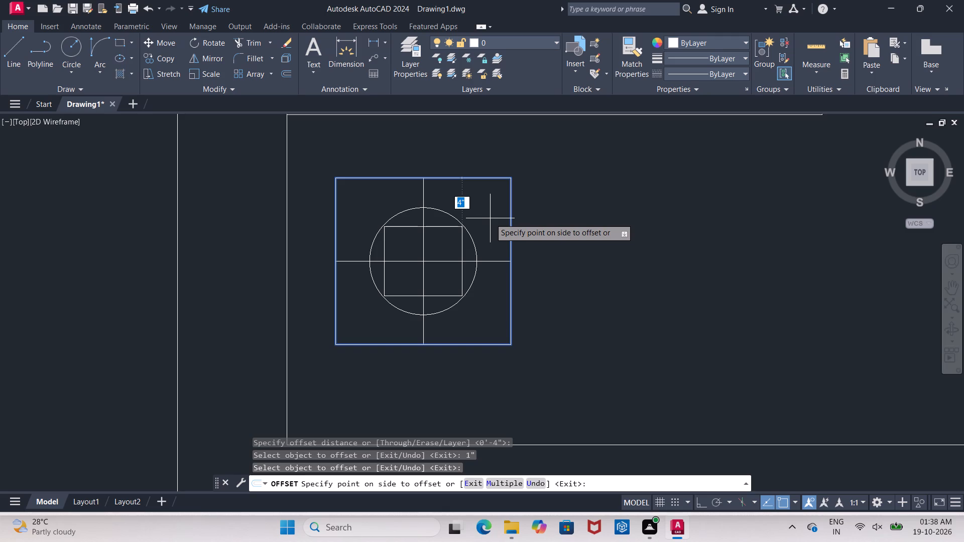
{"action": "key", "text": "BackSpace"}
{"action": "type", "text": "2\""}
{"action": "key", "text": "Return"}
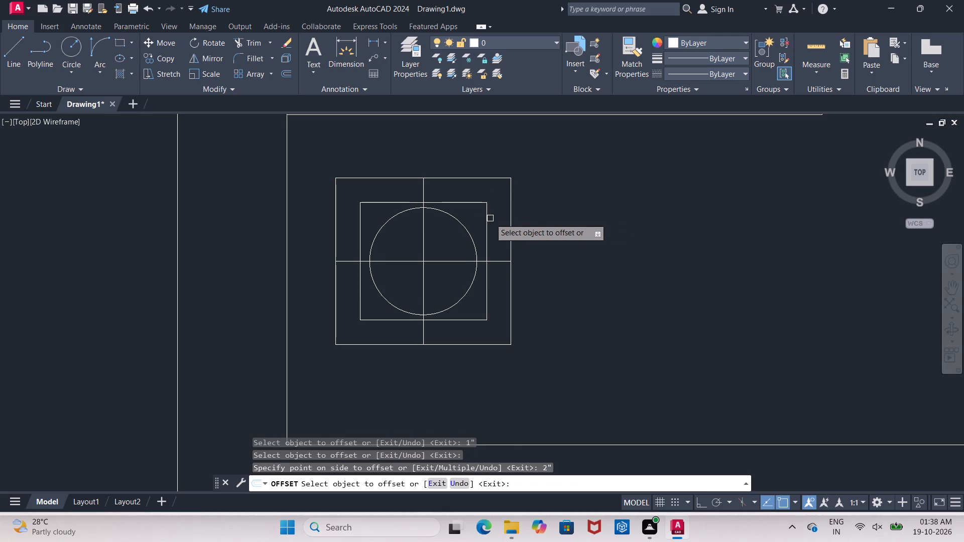
Offset the lower square's outer outline inward by 0.5".
{"action": "left_click", "coordinate": [496, 176]}
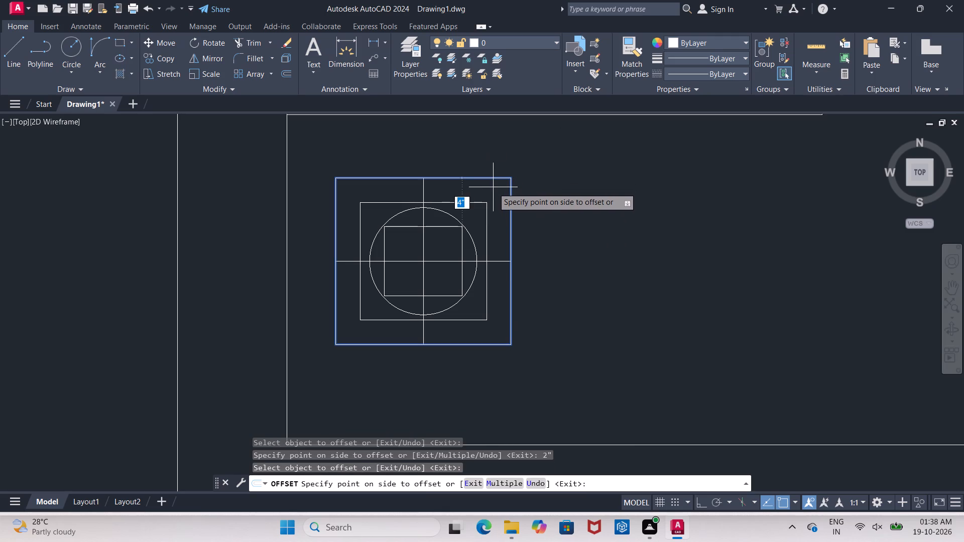
{"action": "type", "text": "0.5\""}
{"action": "key", "text": "Return"}
{"action": "left_click", "coordinate": [573, 212]}
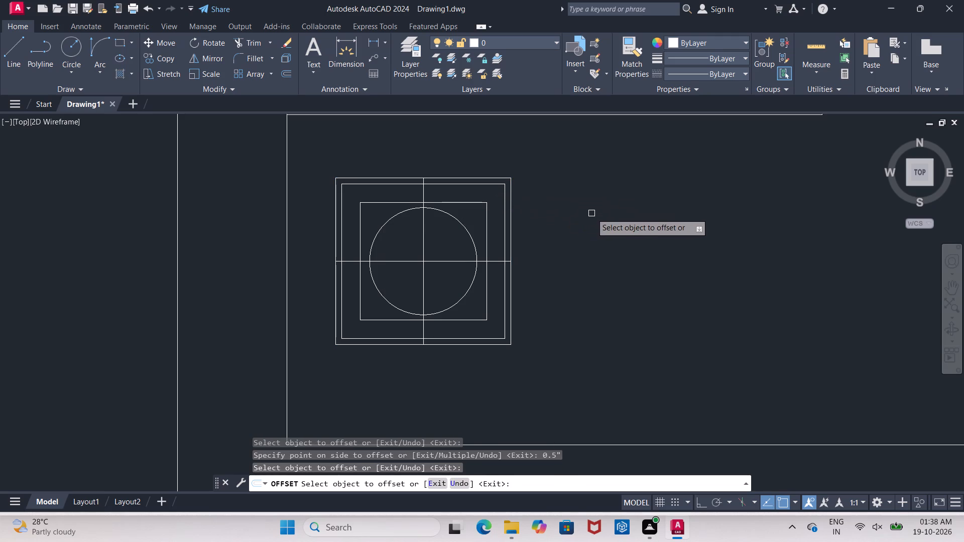
{"action": "key", "text": "Escape"}
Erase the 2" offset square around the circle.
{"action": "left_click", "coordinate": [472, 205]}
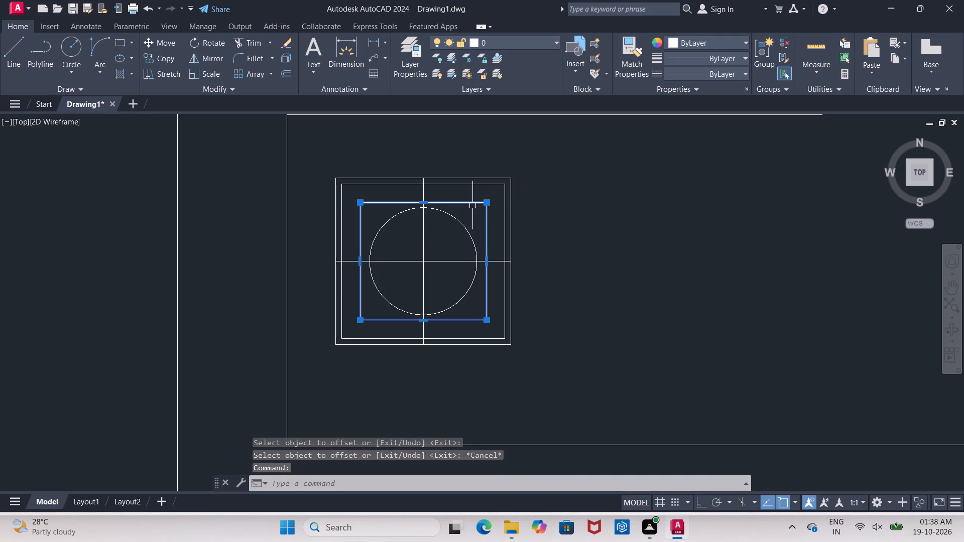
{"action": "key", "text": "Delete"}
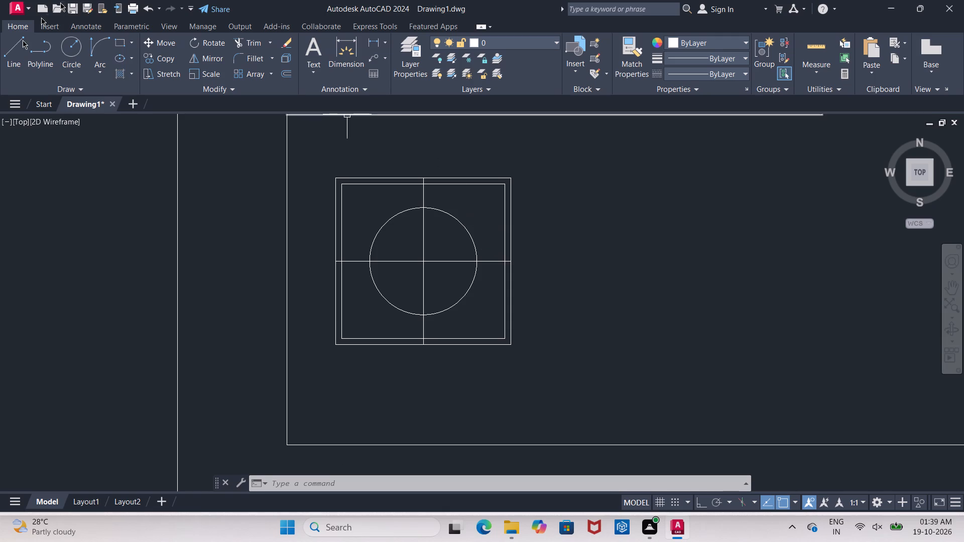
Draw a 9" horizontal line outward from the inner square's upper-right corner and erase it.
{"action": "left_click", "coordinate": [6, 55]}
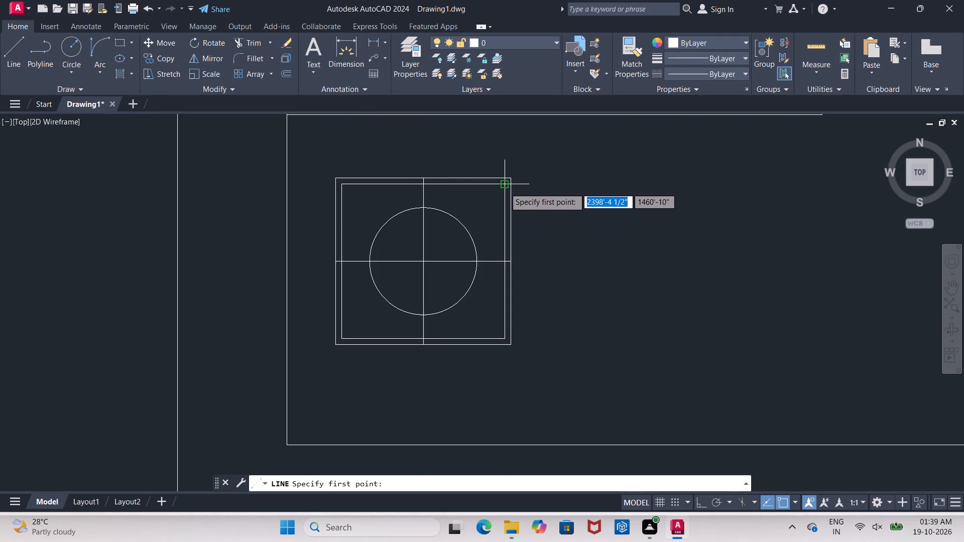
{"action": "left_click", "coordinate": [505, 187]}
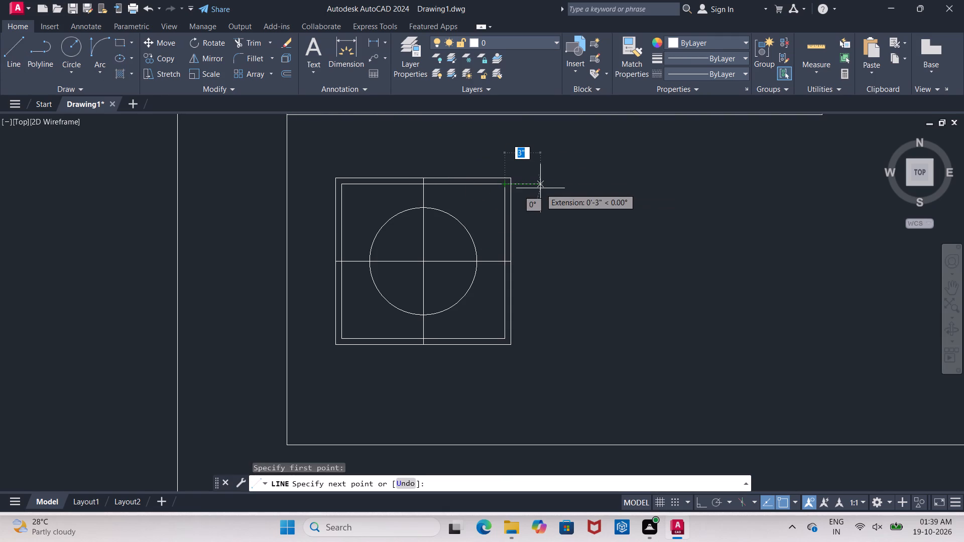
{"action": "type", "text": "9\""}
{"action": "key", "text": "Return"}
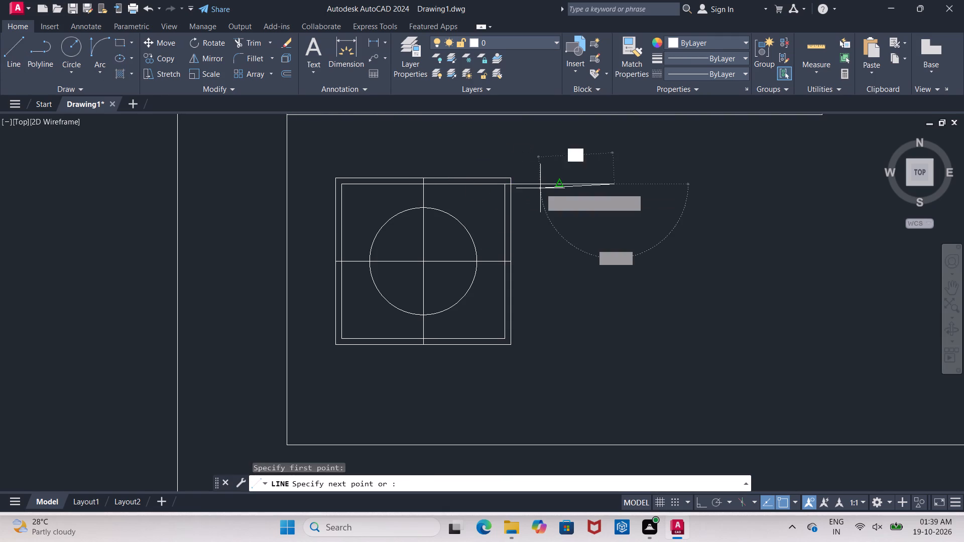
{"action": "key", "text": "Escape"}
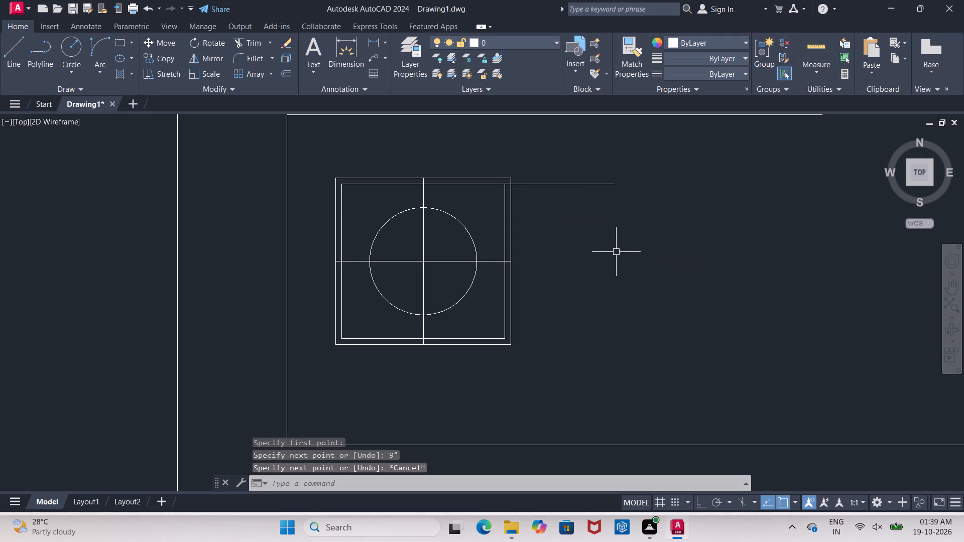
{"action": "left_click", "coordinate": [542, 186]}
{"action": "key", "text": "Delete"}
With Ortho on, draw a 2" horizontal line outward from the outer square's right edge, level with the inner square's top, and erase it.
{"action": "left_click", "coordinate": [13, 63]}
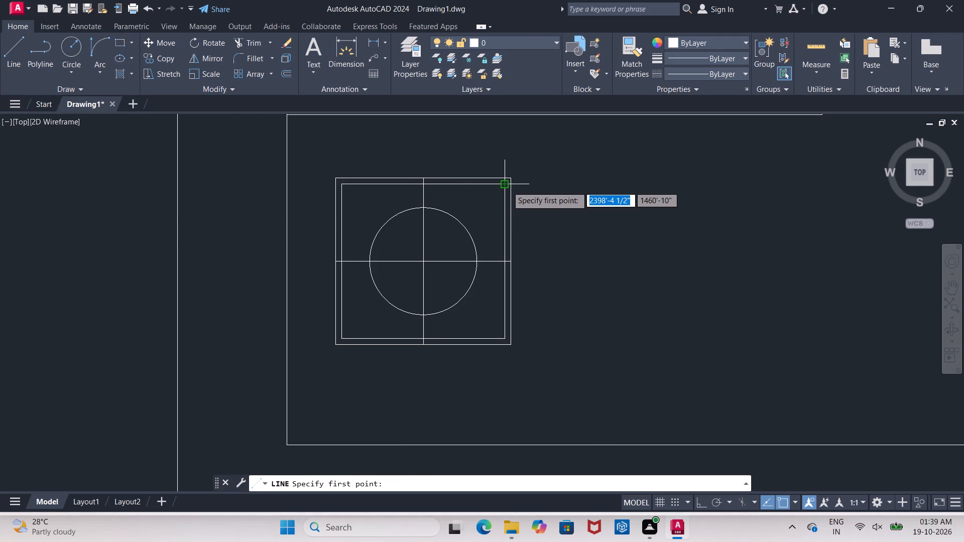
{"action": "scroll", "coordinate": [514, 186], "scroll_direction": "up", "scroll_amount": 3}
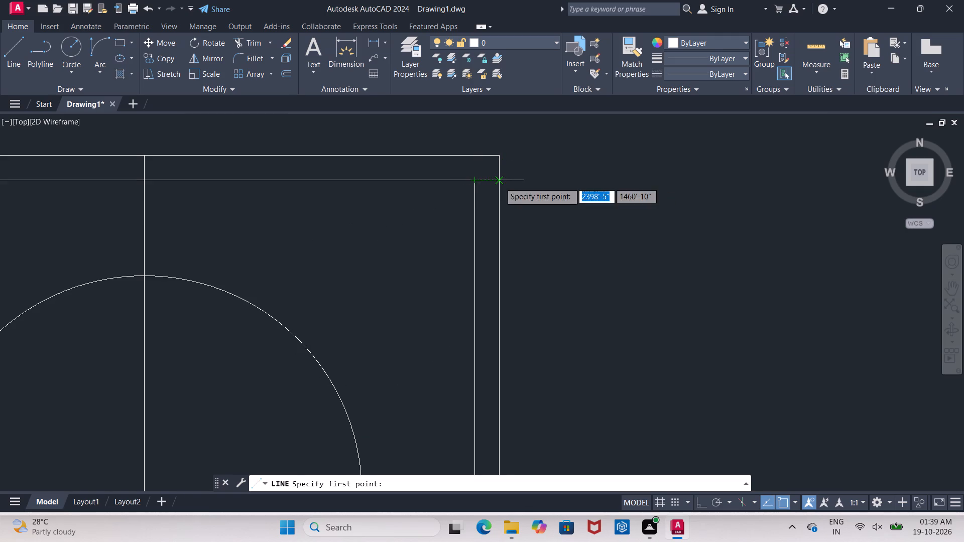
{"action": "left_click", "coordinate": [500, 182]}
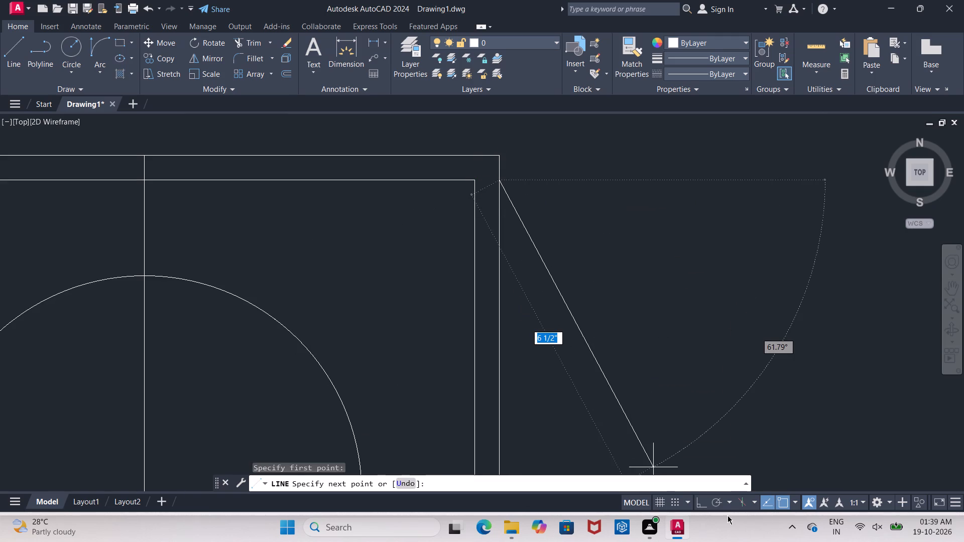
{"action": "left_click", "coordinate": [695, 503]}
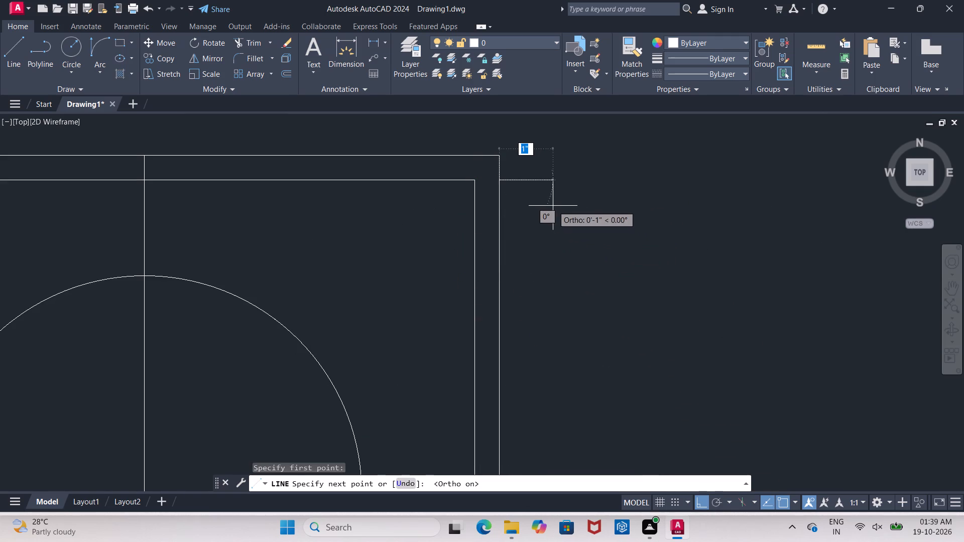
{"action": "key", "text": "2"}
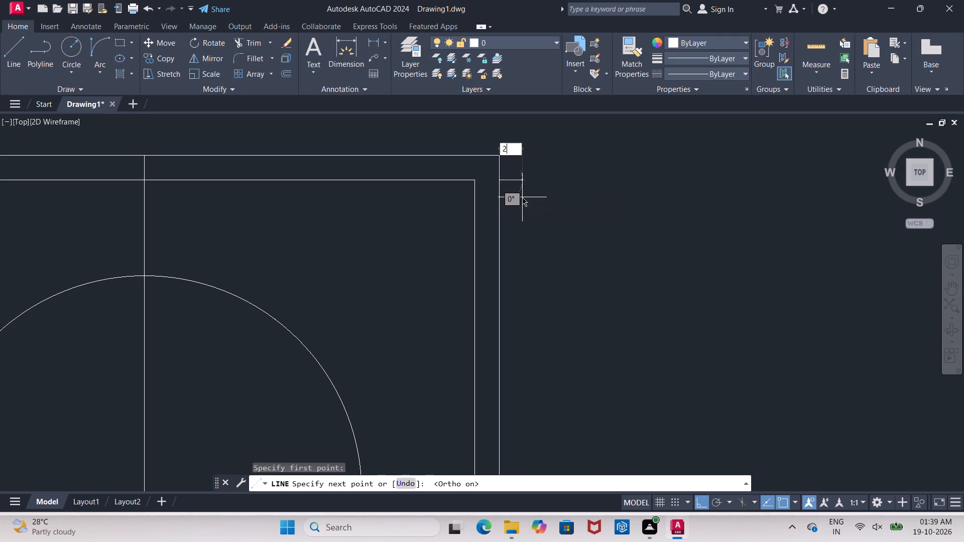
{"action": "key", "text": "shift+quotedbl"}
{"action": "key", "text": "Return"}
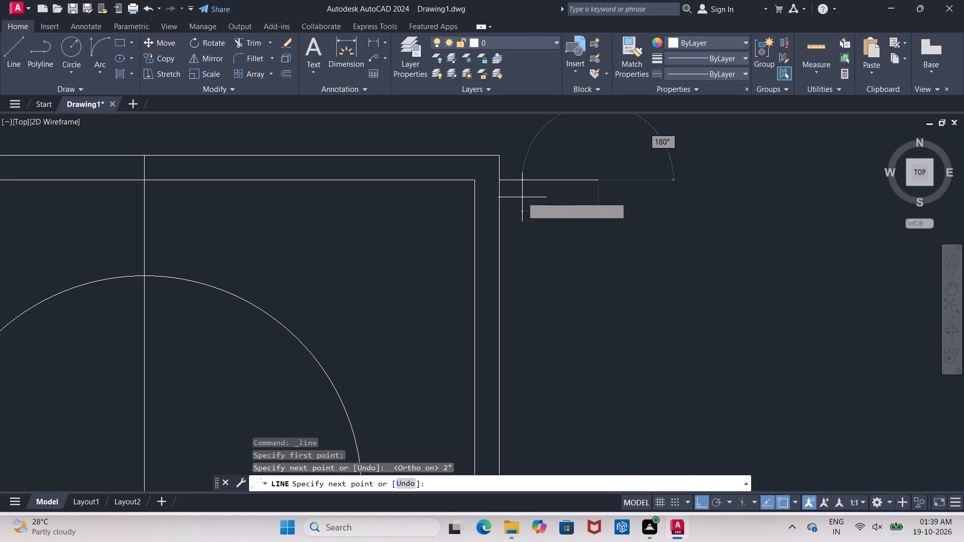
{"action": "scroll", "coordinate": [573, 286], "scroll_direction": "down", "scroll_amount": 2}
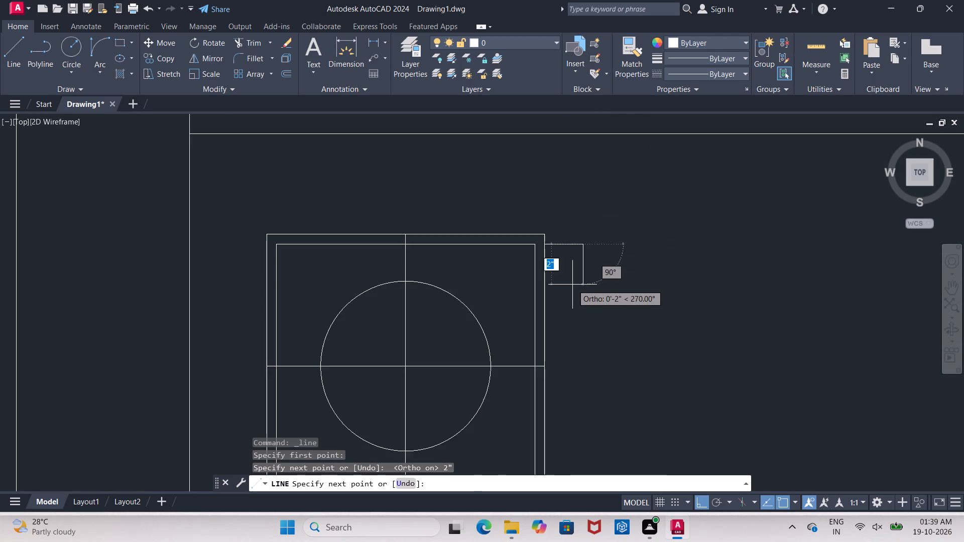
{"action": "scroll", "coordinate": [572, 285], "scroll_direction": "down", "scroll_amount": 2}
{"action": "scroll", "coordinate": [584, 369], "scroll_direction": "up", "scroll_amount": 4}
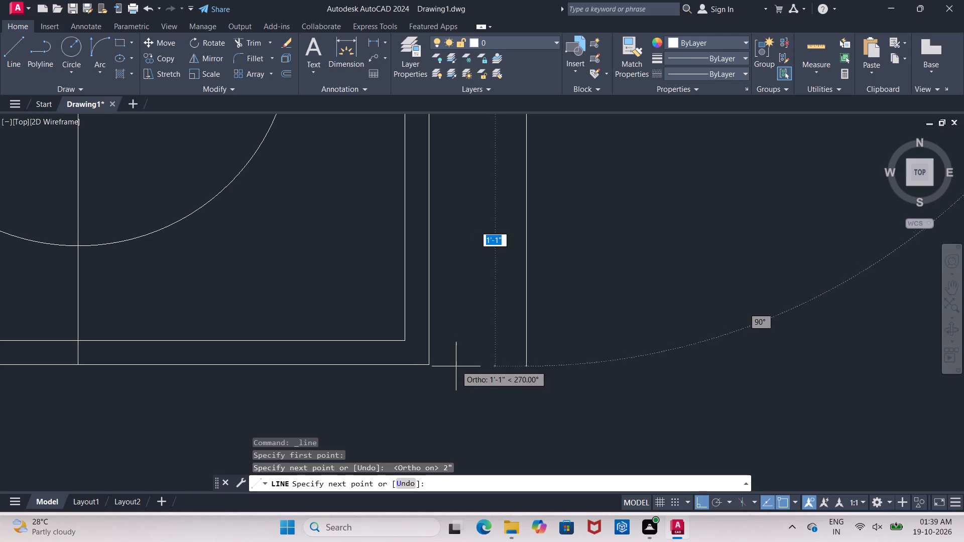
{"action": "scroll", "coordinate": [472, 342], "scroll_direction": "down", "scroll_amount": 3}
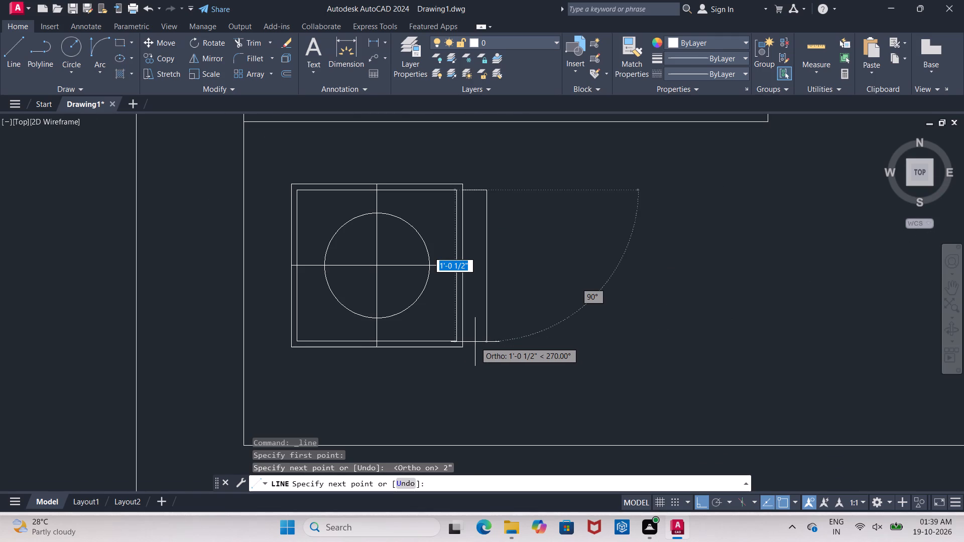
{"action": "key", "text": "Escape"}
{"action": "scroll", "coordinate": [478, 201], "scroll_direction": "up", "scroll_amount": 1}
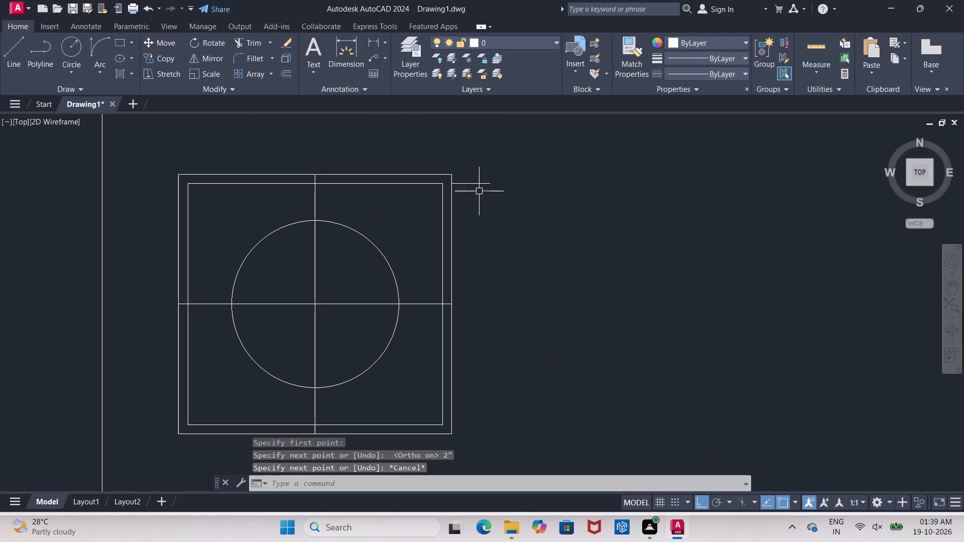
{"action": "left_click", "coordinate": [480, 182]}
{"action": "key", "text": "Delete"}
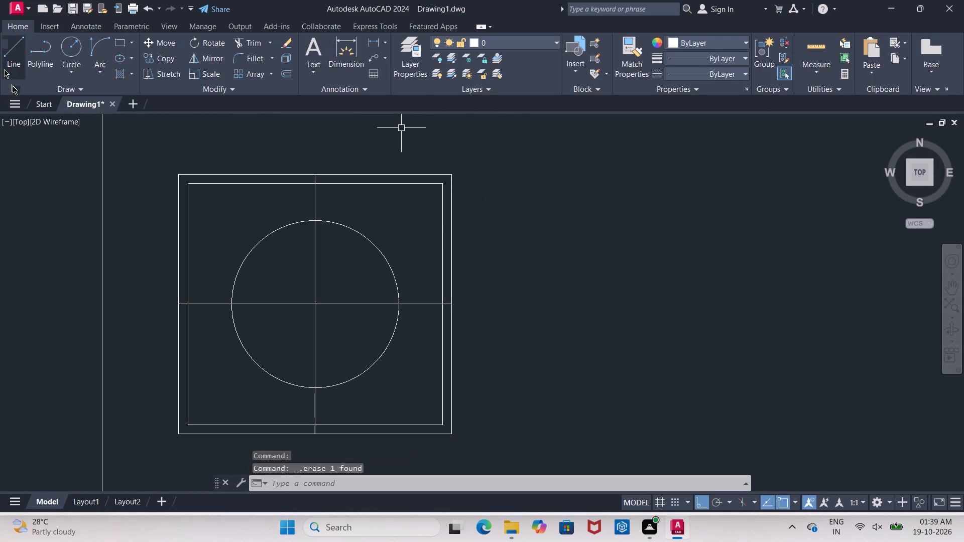
Draw a 0.5" line outward from the outer square's right edge at the inner square's top level, continuing vertically down past the square's bottom.
{"action": "left_click", "coordinate": [18, 68]}
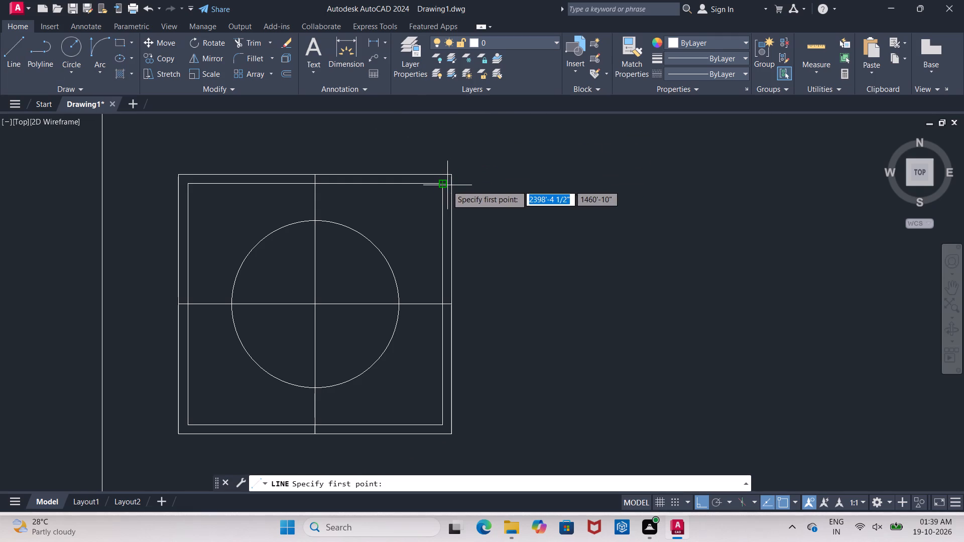
{"action": "left_click", "coordinate": [452, 185]}
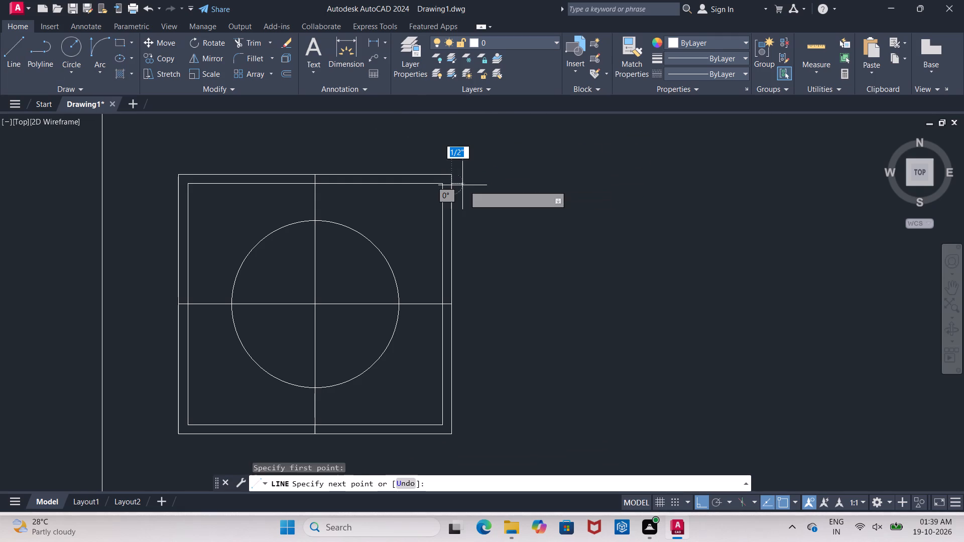
{"action": "type", "text": "0.5\""}
{"action": "key", "text": "Return"}
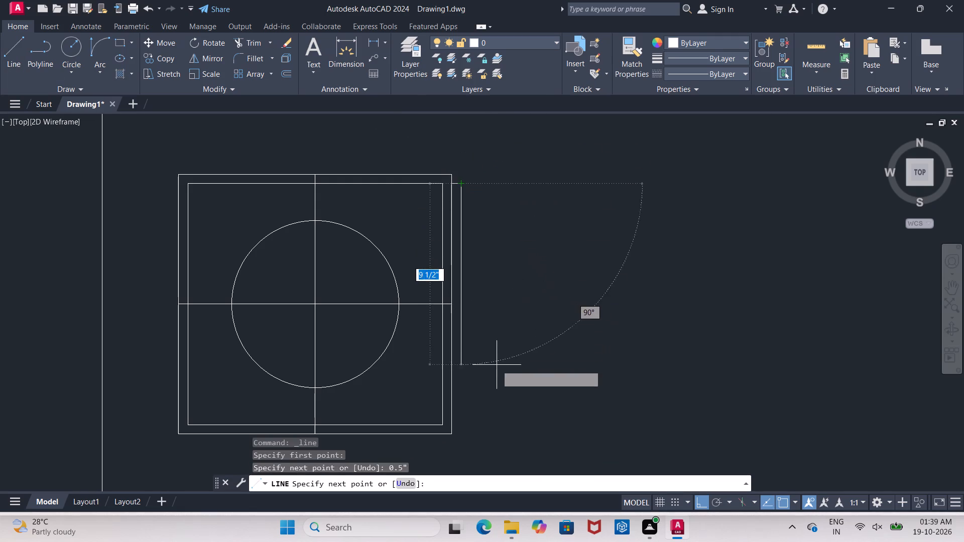
{"action": "left_click", "coordinate": [500, 441]}
{"action": "key", "text": "Escape"}
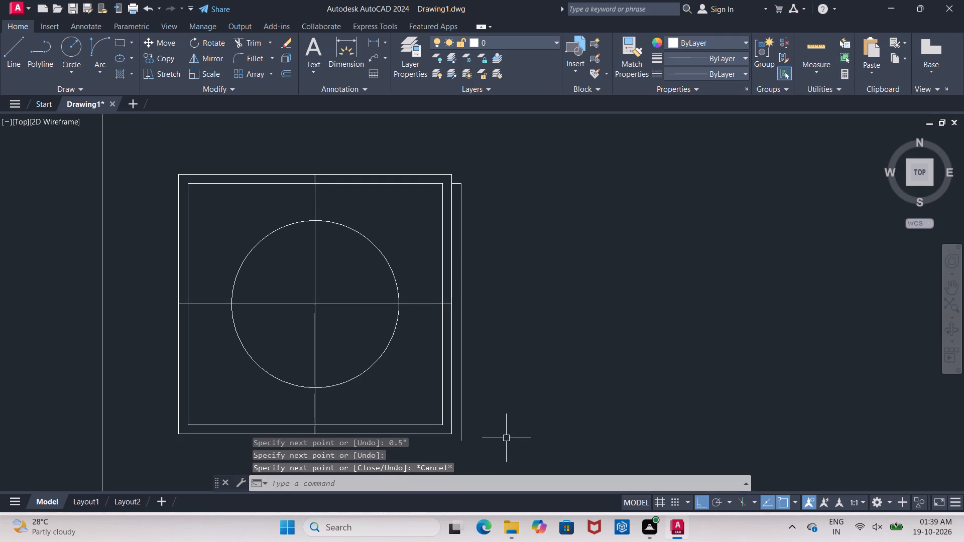
Draw a horizontal line from the outer square's right edge, level with the inner square's bottom, across the new vertical line.
{"action": "middle_click_drag", "start_coordinate": [505, 432], "coordinate": [505, 331]}
{"action": "left_click_drag", "start_coordinate": [19, 66], "coordinate": [24, 66]}
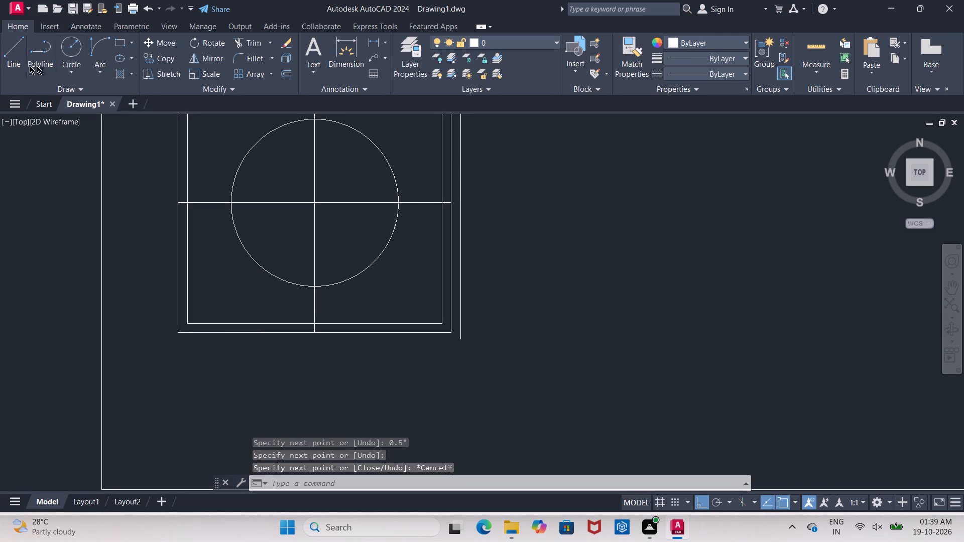
{"action": "scroll", "coordinate": [441, 330], "scroll_direction": "up", "scroll_amount": 3}
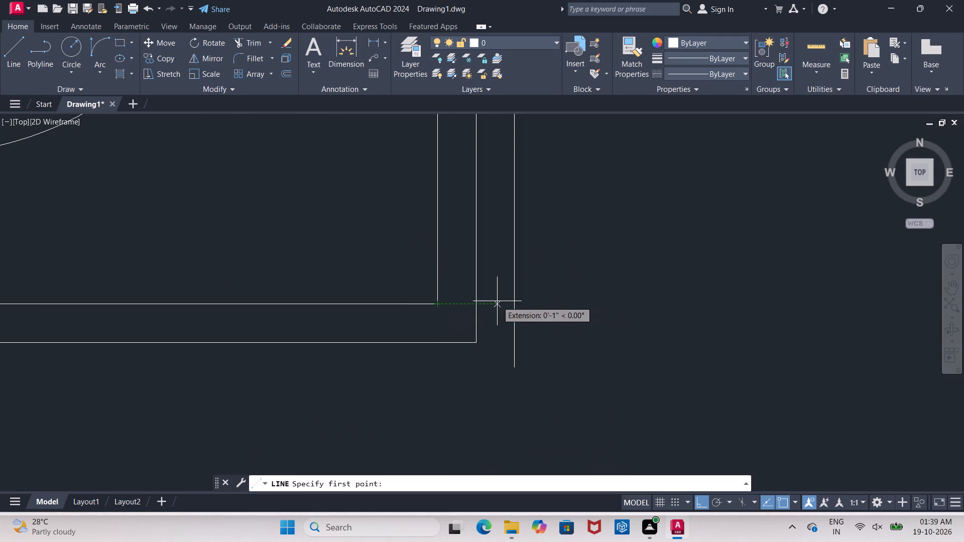
{"action": "left_click", "coordinate": [478, 306]}
{"action": "left_click", "coordinate": [582, 302]}
{"action": "key", "text": "Escape"}
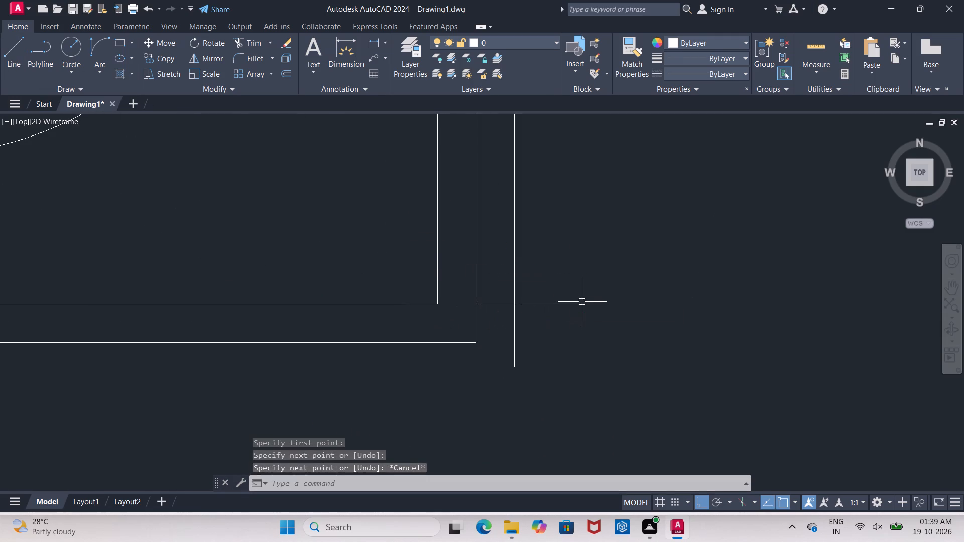
Trim the overhanging ends of the vertical and horizontal lines at the right-hand strip's lower corner.
{"action": "type", "text": "TR"}
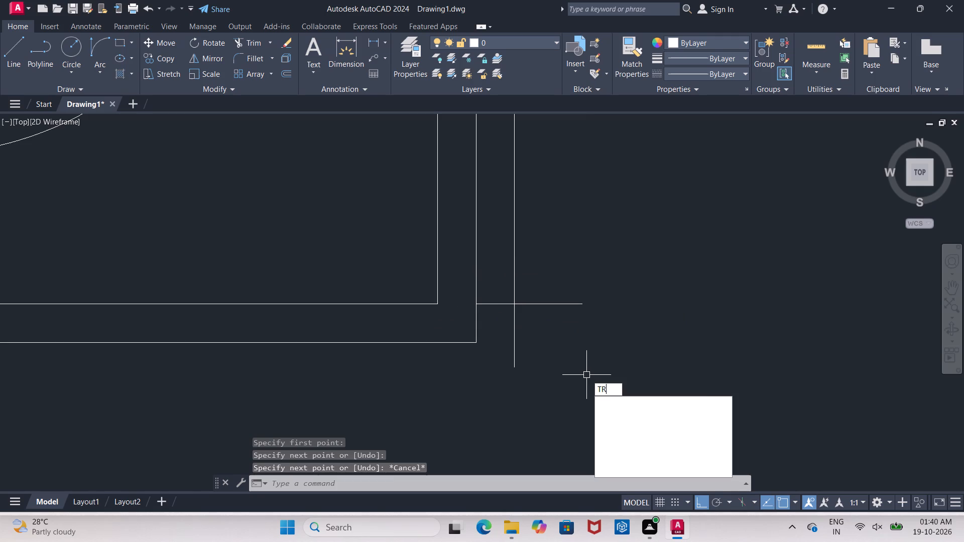
{"action": "key", "text": "space"}
{"action": "key", "text": "space"}
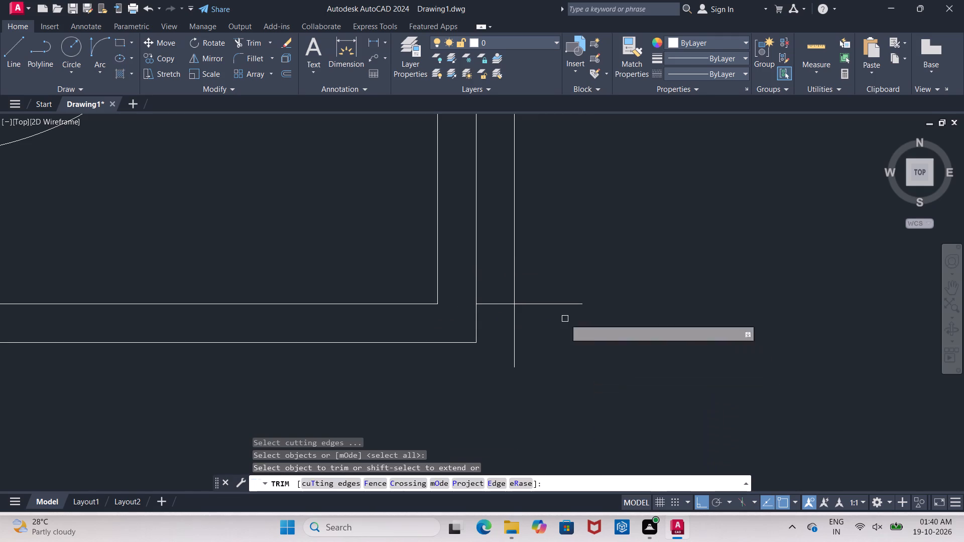
{"action": "left_click", "coordinate": [517, 333]}
{"action": "left_click", "coordinate": [540, 305]}
{"action": "scroll", "coordinate": [543, 305], "scroll_direction": "down", "scroll_amount": 4}
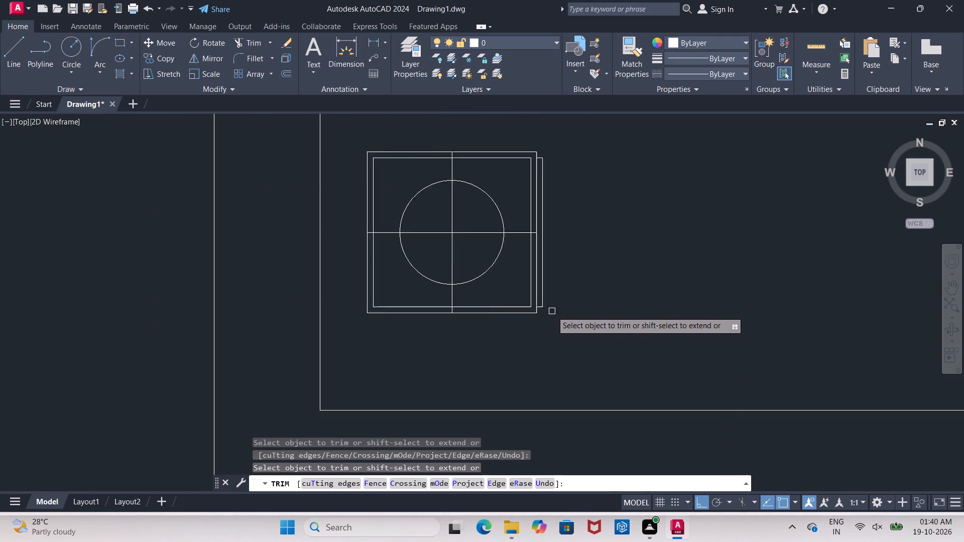
{"action": "scroll", "coordinate": [552, 312], "scroll_direction": "down", "scroll_amount": 1}
{"action": "scroll", "coordinate": [445, 202], "scroll_direction": "up", "scroll_amount": 3}
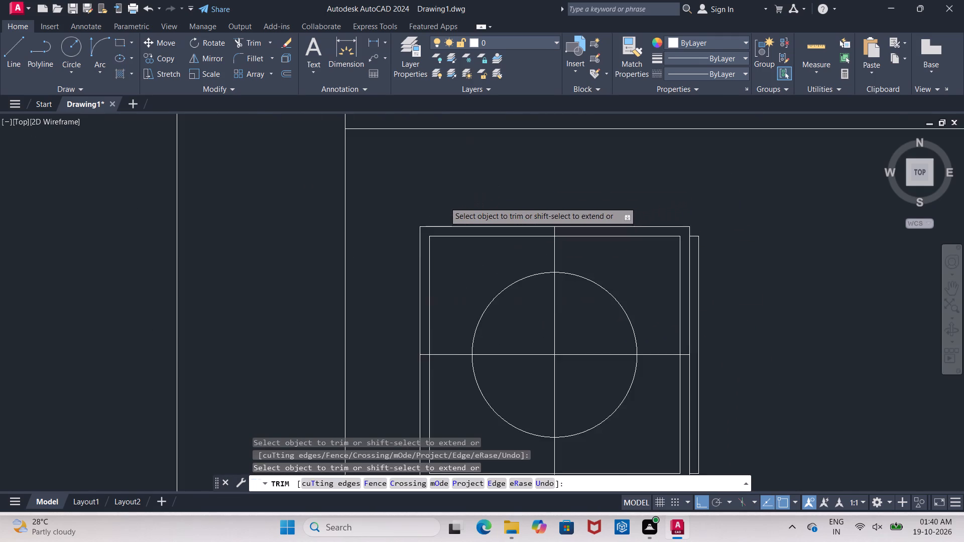
{"action": "key", "text": "Escape"}
{"action": "scroll", "coordinate": [754, 269], "scroll_direction": "down", "scroll_amount": 2}
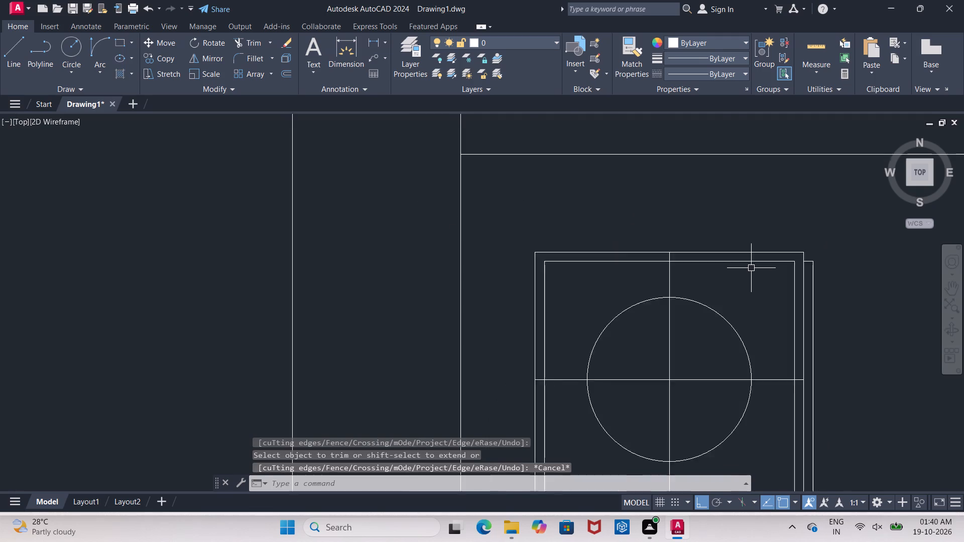
{"action": "middle_click_drag", "start_coordinate": [749, 266], "coordinate": [684, 252]}
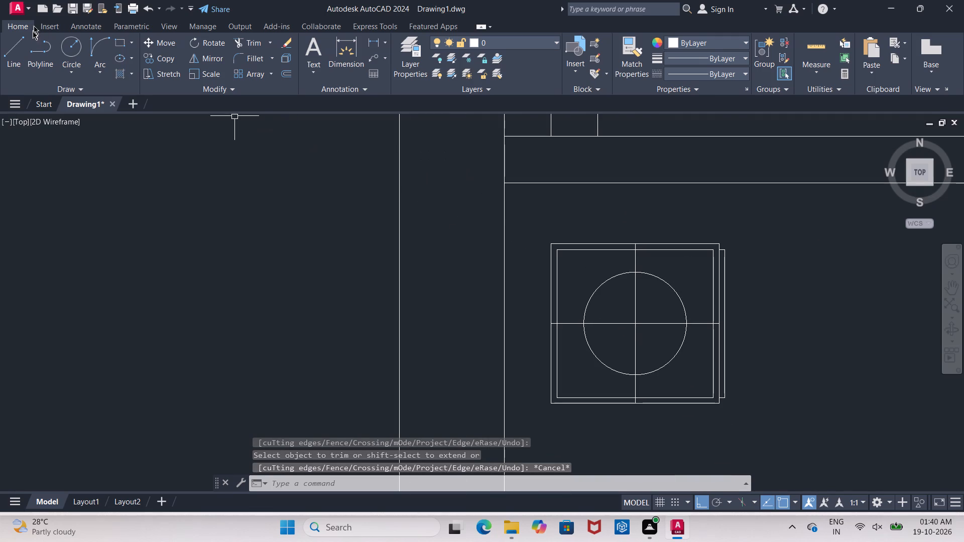
Draw a 0.5" line up from the outer square's top edge above the inner left edge, continuing horizontally past the square's right side.
{"action": "left_click", "coordinate": [20, 52]}
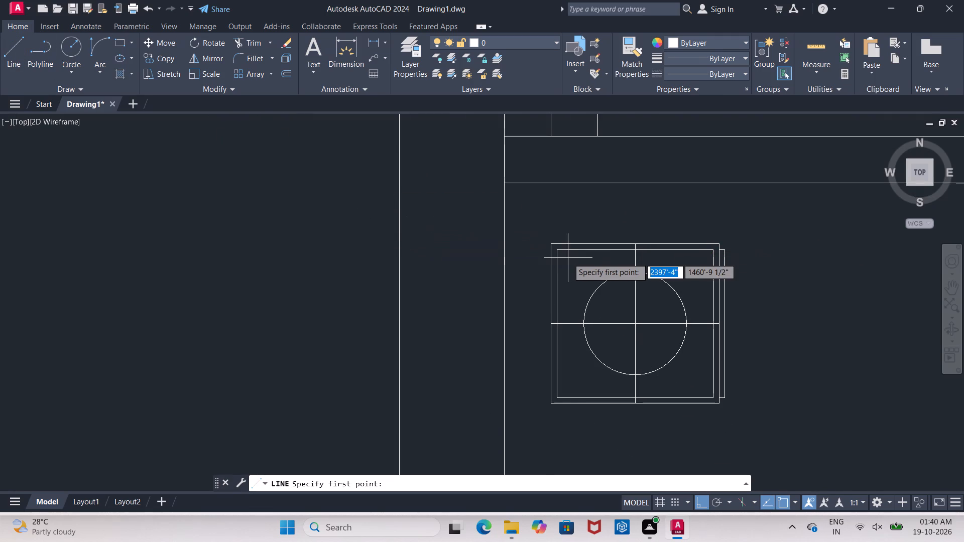
{"action": "scroll", "coordinate": [558, 255], "scroll_direction": "up", "scroll_amount": 3}
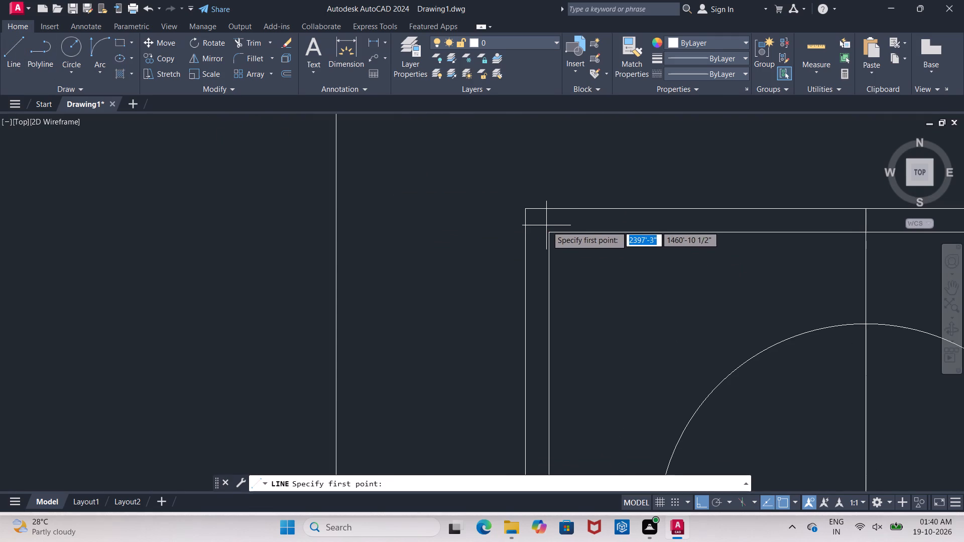
{"action": "left_click", "coordinate": [551, 211]}
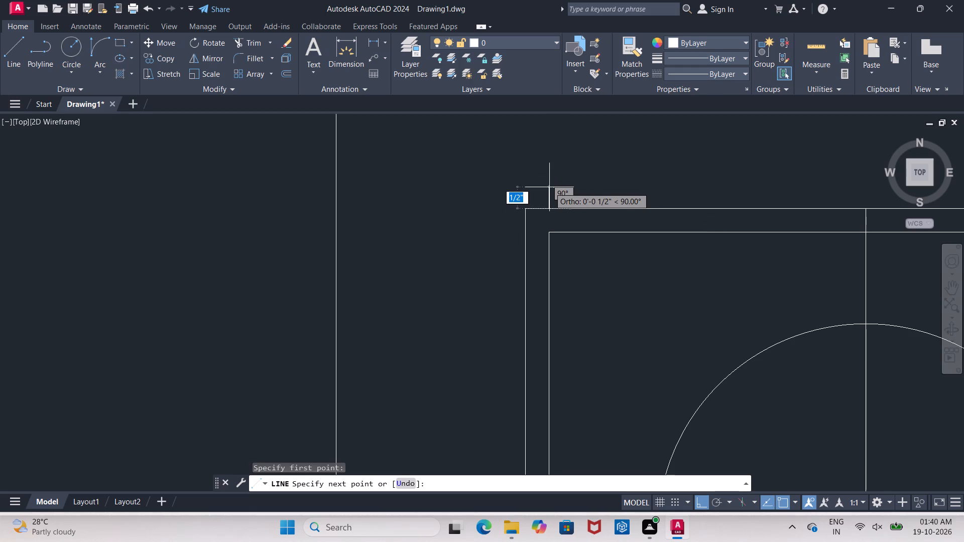
{"action": "type", "text": "0.5\""}
{"action": "key", "text": "Return"}
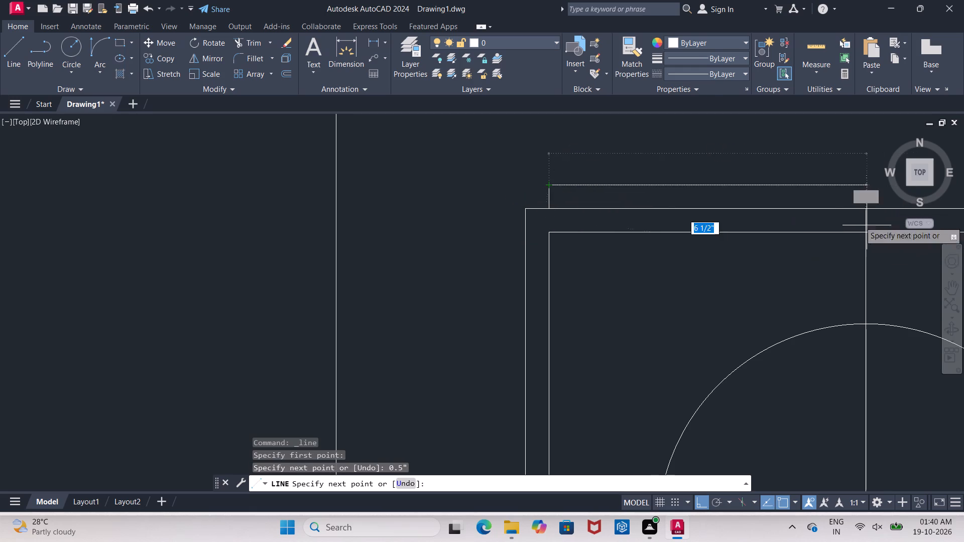
{"action": "scroll", "coordinate": [791, 183], "scroll_direction": "up", "scroll_amount": 1}
{"action": "middle_click_drag", "start_coordinate": [791, 183], "coordinate": [494, 228]}
{"action": "middle_click_drag", "start_coordinate": [789, 206], "coordinate": [460, 250]}
{"action": "scroll", "coordinate": [505, 251], "scroll_direction": "down", "scroll_amount": 2}
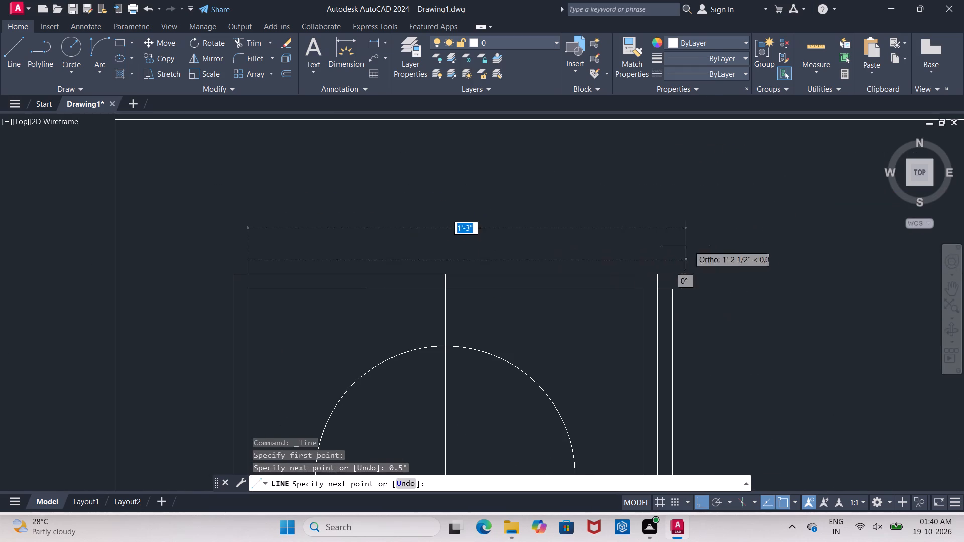
{"action": "left_click", "coordinate": [738, 255]}
{"action": "key", "text": "Escape"}
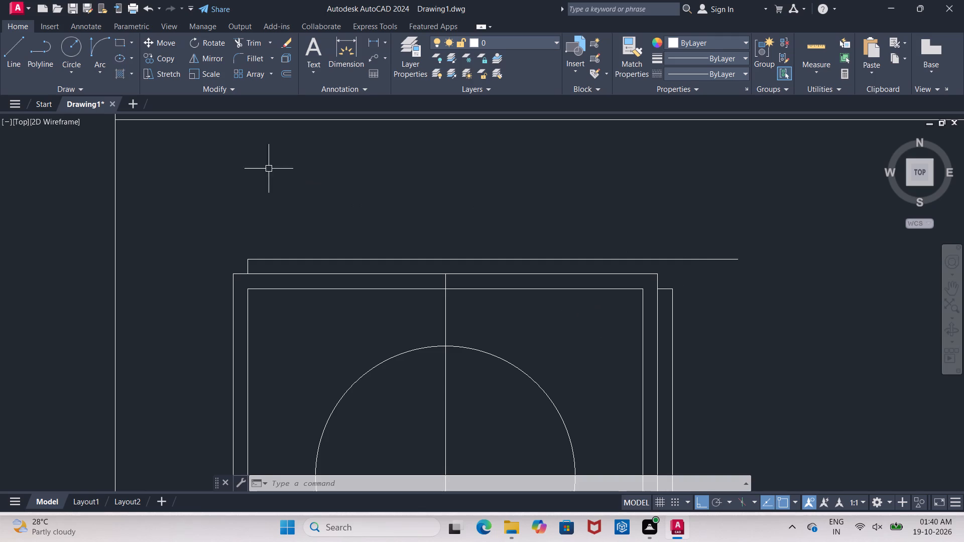
Draw a short vertical line up from the outer square's top edge, aligned with the inner square's right edge, crossing the new horizontal line.
{"action": "left_click", "coordinate": [15, 55]}
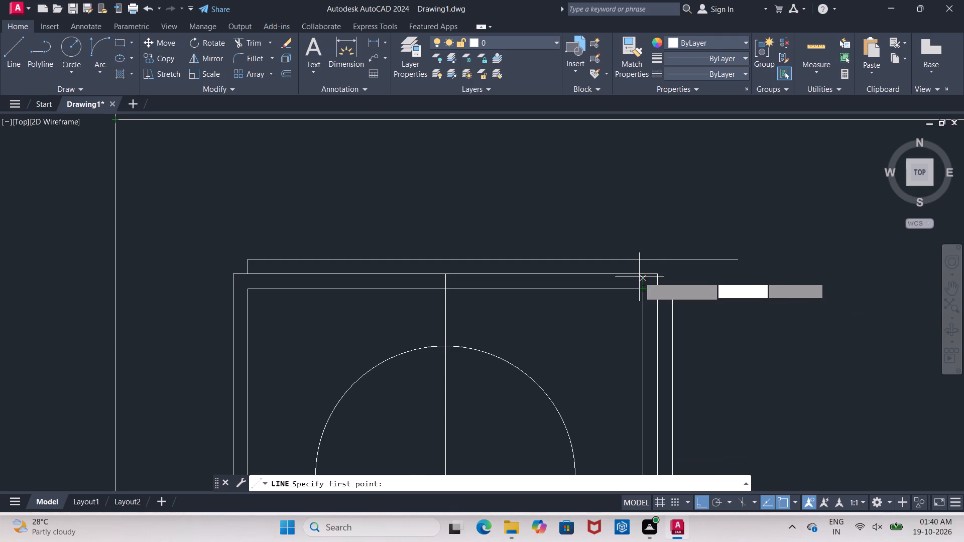
{"action": "left_click", "coordinate": [639, 275]}
{"action": "left_click", "coordinate": [645, 243]}
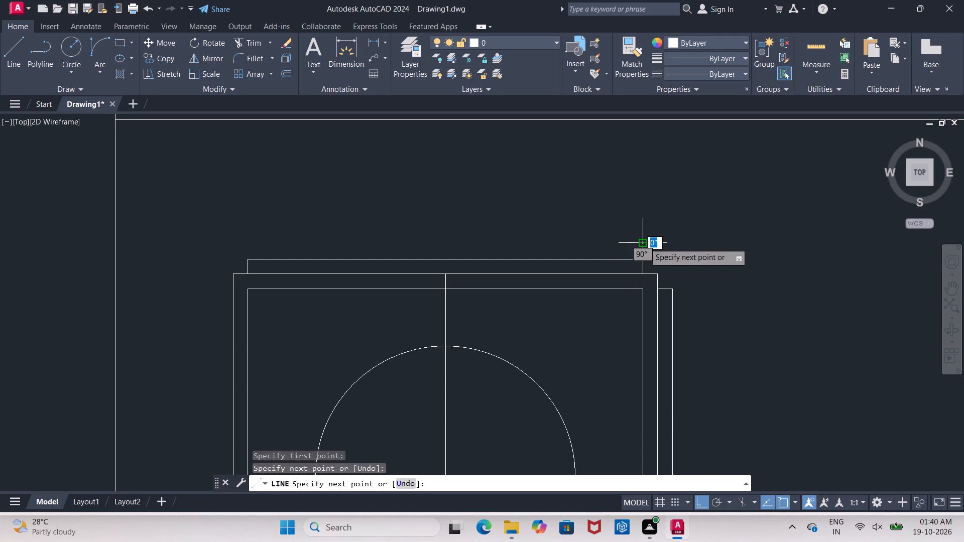
{"action": "key", "text": "Escape"}
Trim the overhanging ends of the vertical and horizontal lines at the top strip's right corner.
{"action": "type", "text": "TR"}
{"action": "key", "text": "space"}
{"action": "key", "text": "space"}
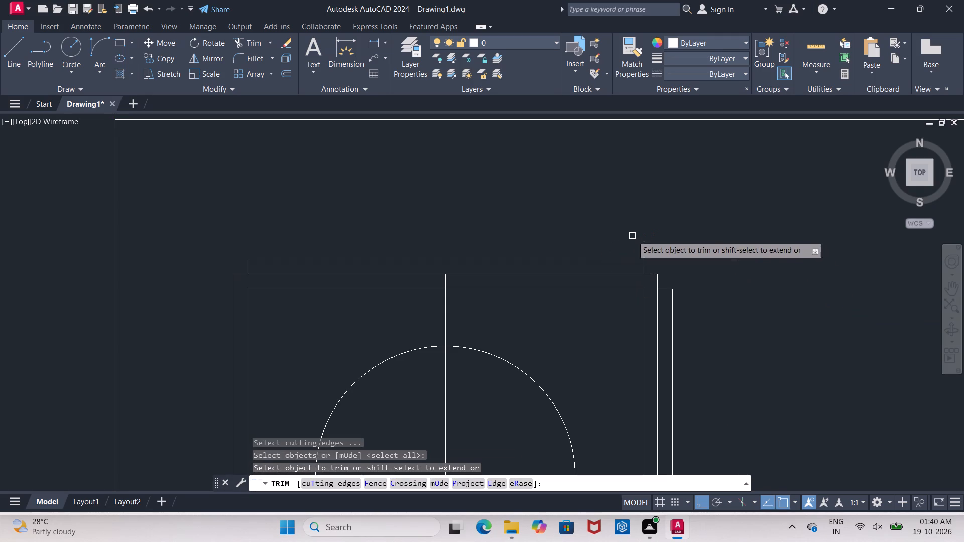
{"action": "left_click", "coordinate": [638, 221]}
{"action": "left_click", "coordinate": [683, 255]}
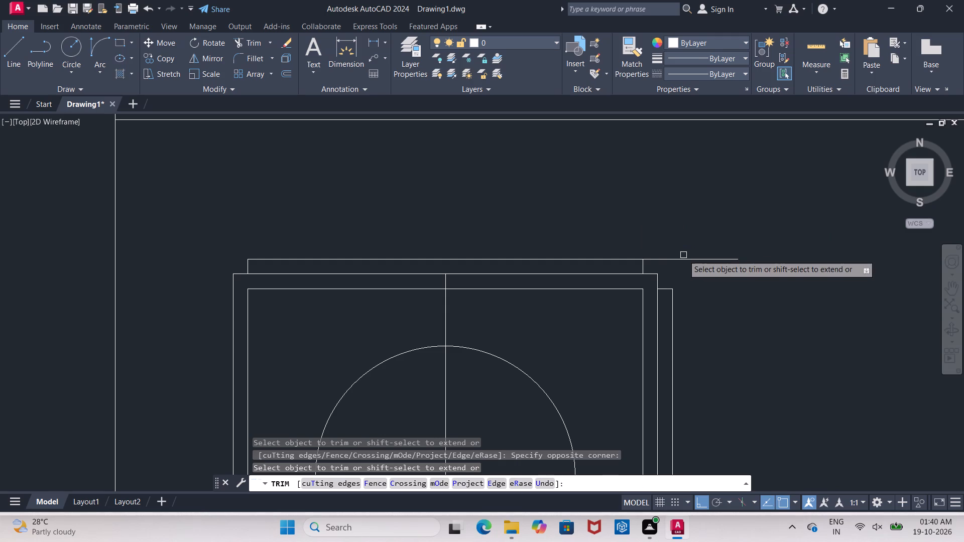
{"action": "left_click", "coordinate": [683, 252]}
{"action": "left_click", "coordinate": [686, 260]}
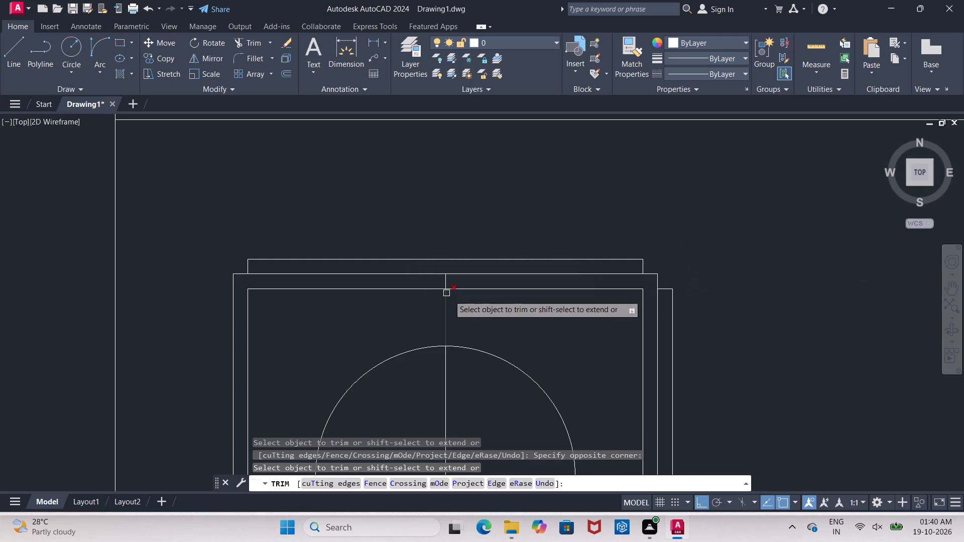
Draw a 0.5" line out from the outer square's left edge, level with the inner top edge, continuing vertically down past the square's bottom.
{"action": "scroll", "coordinate": [493, 337], "scroll_direction": "down", "scroll_amount": 1}
{"action": "middle_click_drag", "start_coordinate": [494, 337], "coordinate": [623, 182]}
{"action": "key", "text": "Escape"}
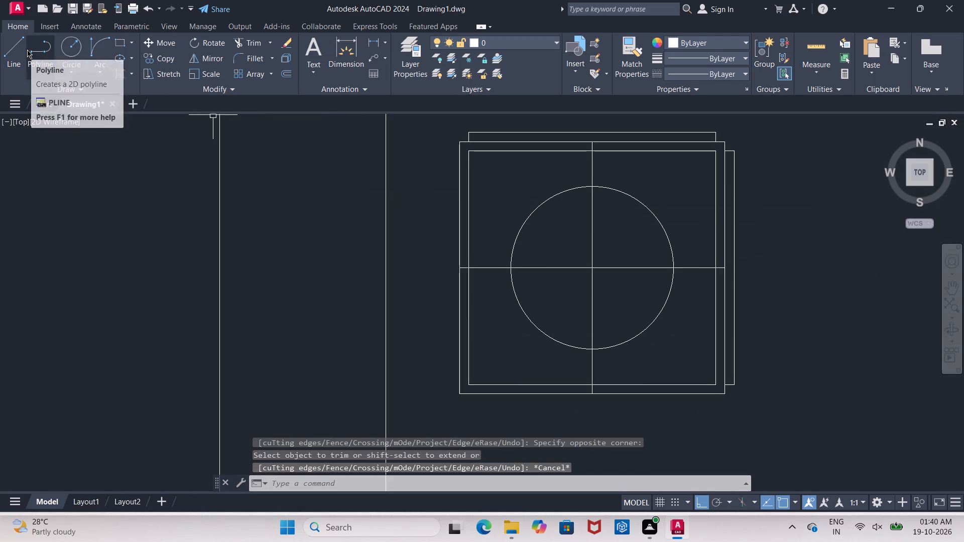
{"action": "left_click", "coordinate": [15, 55]}
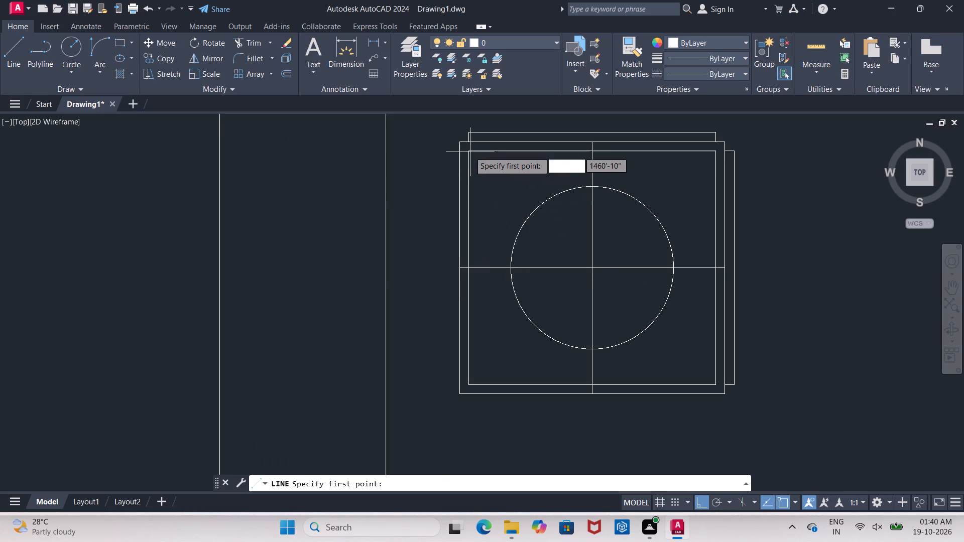
{"action": "scroll", "coordinate": [469, 151], "scroll_direction": "up", "scroll_amount": 3}
{"action": "middle_click_drag", "start_coordinate": [469, 151], "coordinate": [472, 279]}
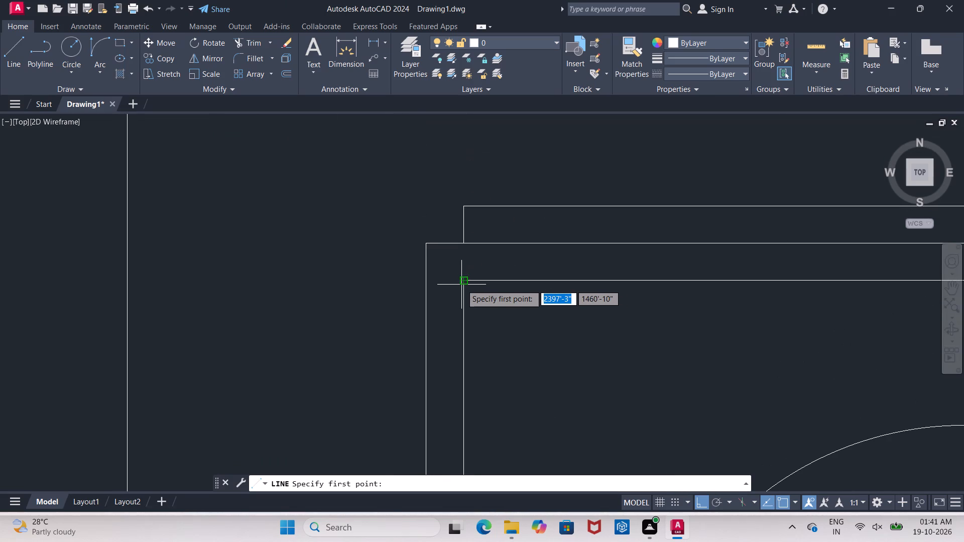
{"action": "left_click", "coordinate": [422, 281]}
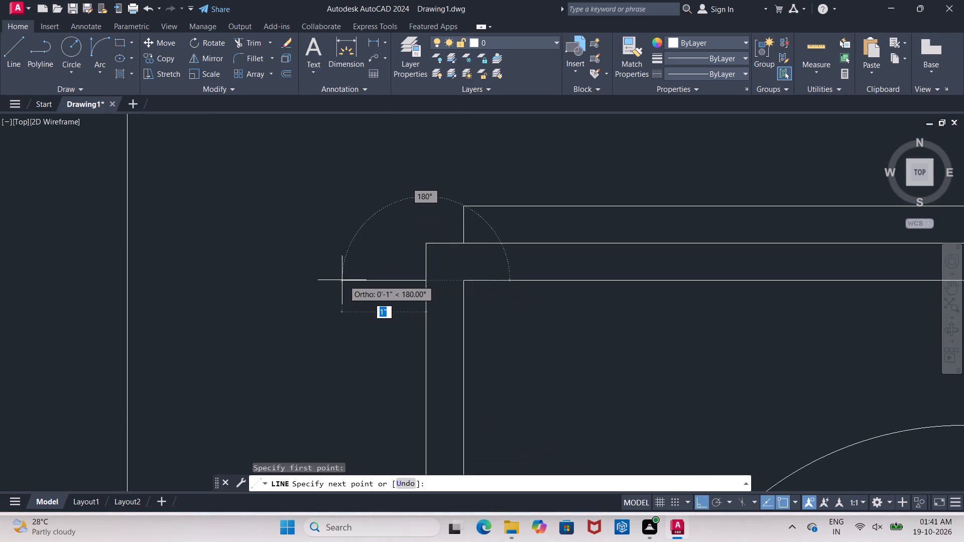
{"action": "type", "text": "0.5\""}
{"action": "key", "text": "Return"}
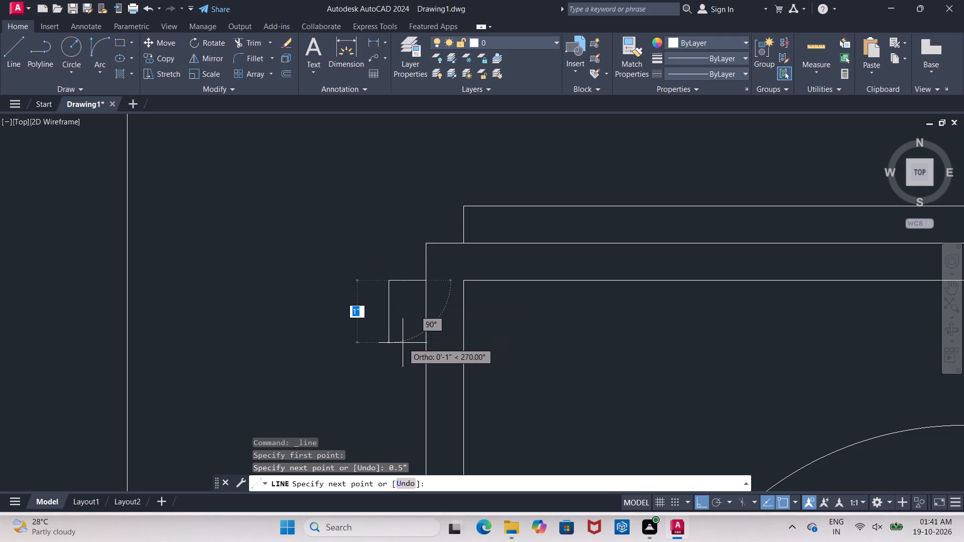
{"action": "scroll", "coordinate": [403, 343], "scroll_direction": "down", "scroll_amount": 2}
{"action": "middle_click_drag", "start_coordinate": [406, 362], "coordinate": [452, 207]}
{"action": "middle_click_drag", "start_coordinate": [443, 352], "coordinate": [460, 227]}
{"action": "middle_click_drag", "start_coordinate": [464, 388], "coordinate": [471, 296]}
{"action": "left_click", "coordinate": [457, 379]}
{"action": "key", "text": "Escape"}
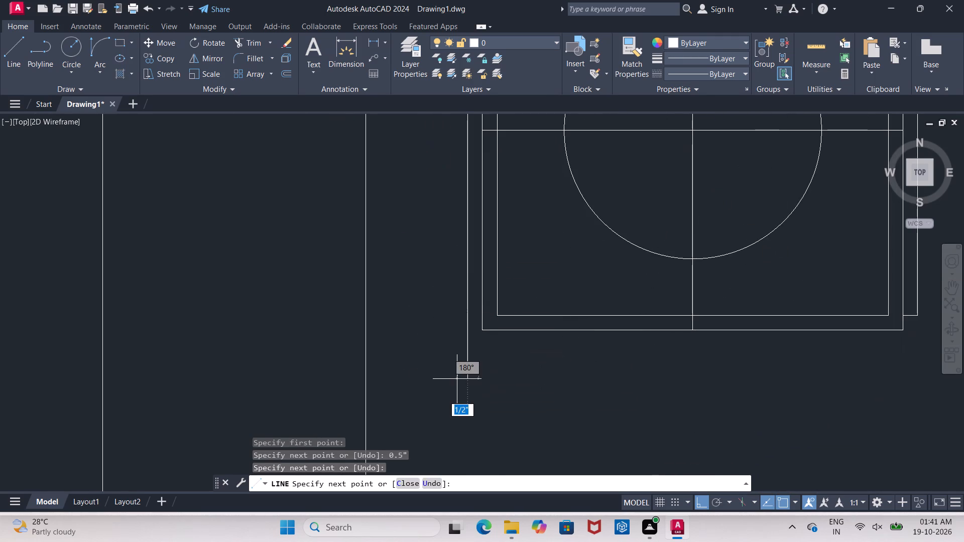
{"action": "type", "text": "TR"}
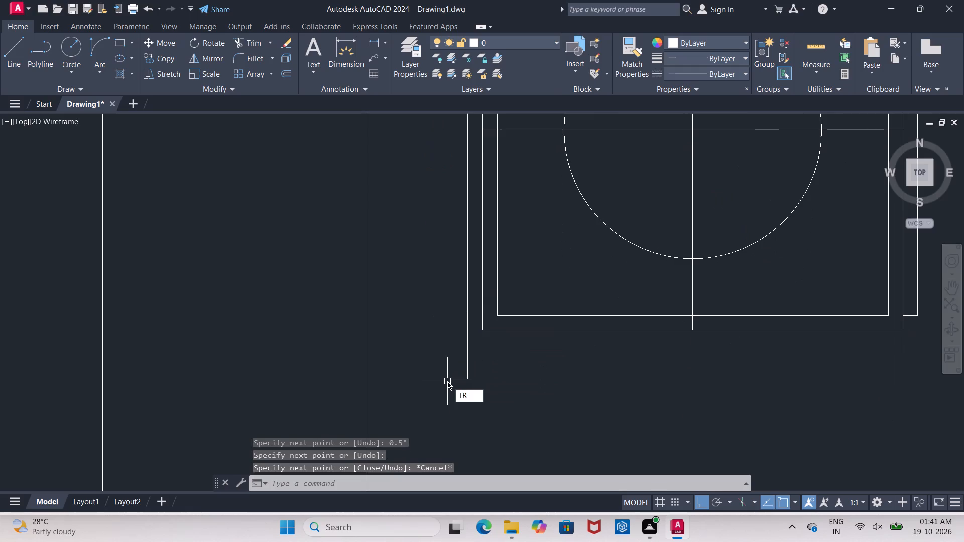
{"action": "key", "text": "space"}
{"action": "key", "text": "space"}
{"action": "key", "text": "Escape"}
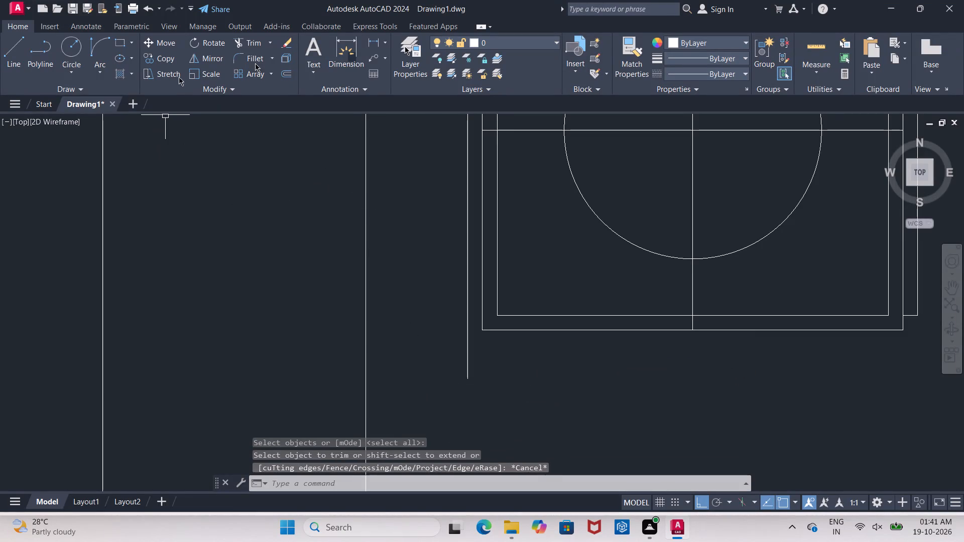
Draw a short horizontal line left from the outer square's left edge, aligned with the inner square's bottom edge, crossing the new vertical line.
{"action": "left_click", "coordinate": [16, 57]}
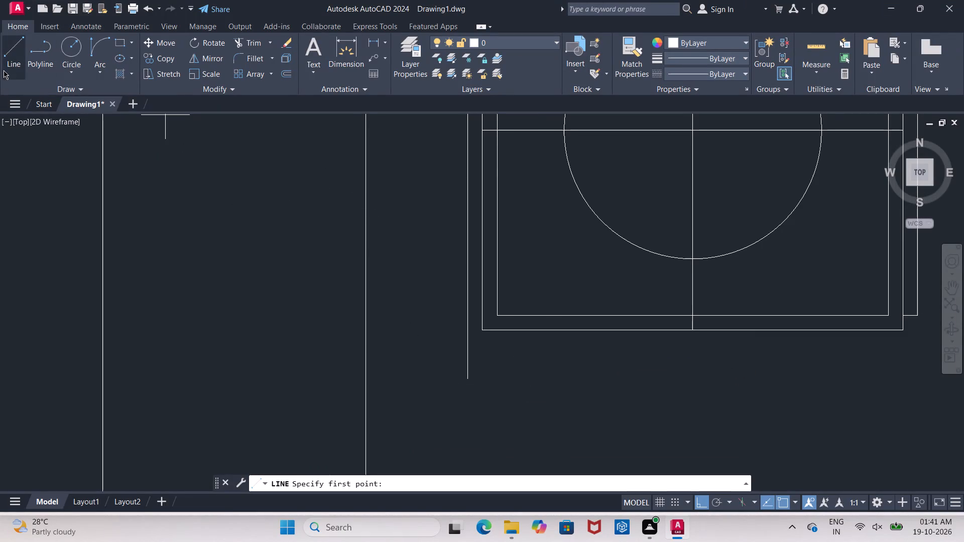
{"action": "scroll", "coordinate": [489, 329], "scroll_direction": "up", "scroll_amount": 4}
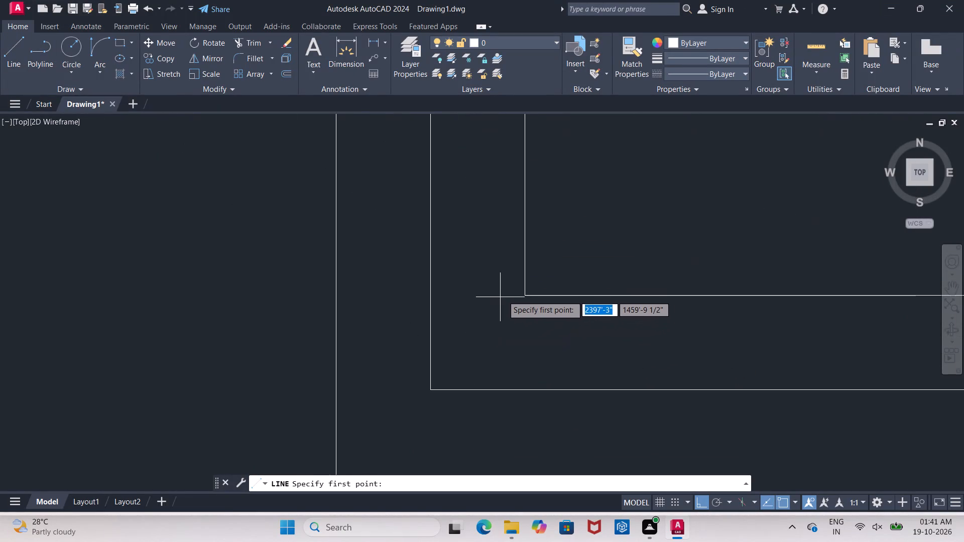
{"action": "left_click", "coordinate": [432, 297]}
{"action": "left_click", "coordinate": [291, 305]}
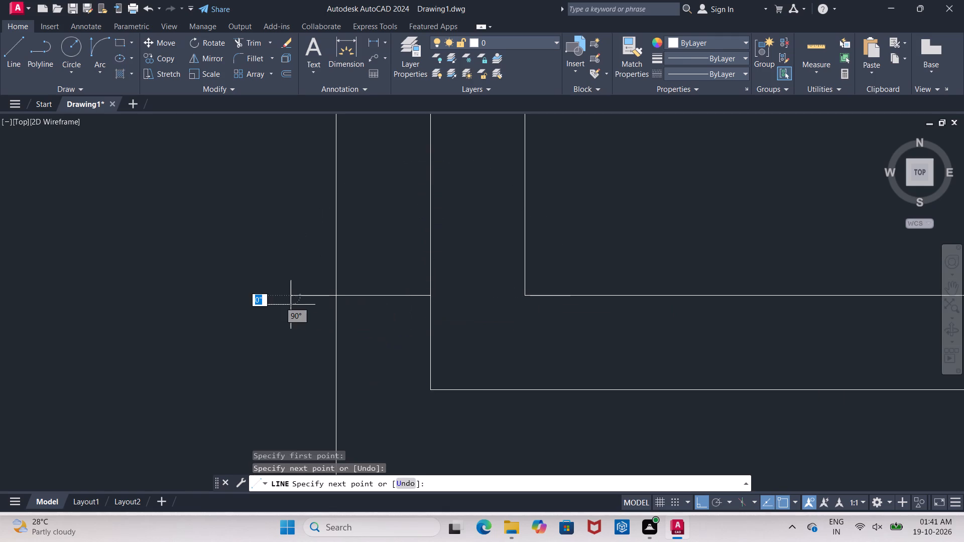
{"action": "key", "text": "Escape"}
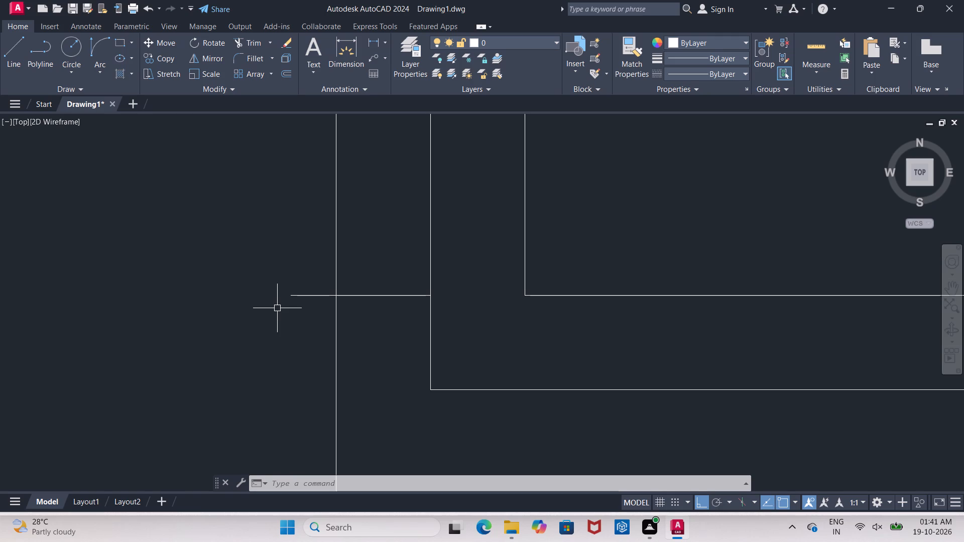
Trim the overhanging ends of the vertical and horizontal lines at the left strip's lower corner.
{"action": "type", "text": "TR"}
{"action": "key", "text": "space"}
{"action": "key", "text": "space"}
{"action": "scroll", "coordinate": [300, 320], "scroll_direction": "down", "scroll_amount": 1}
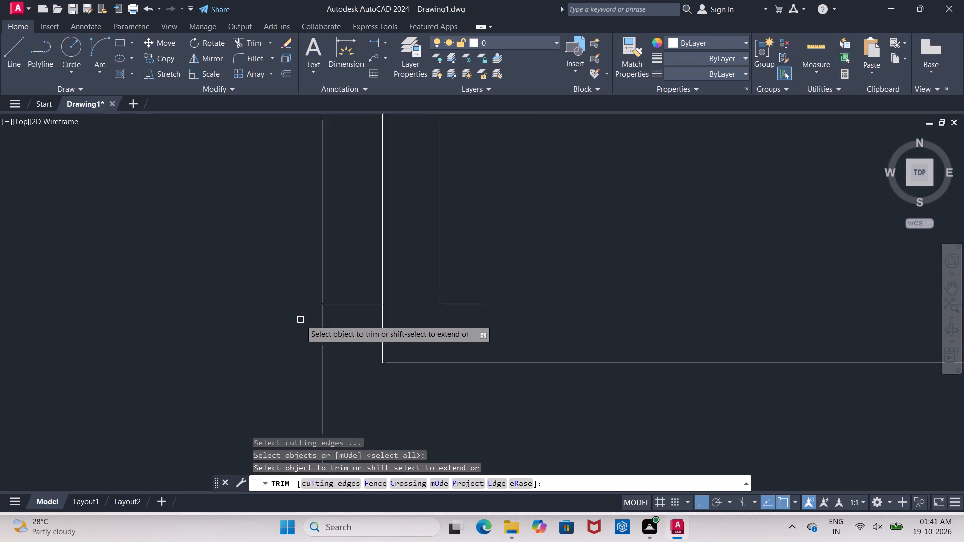
{"action": "scroll", "coordinate": [300, 320], "scroll_direction": "down", "scroll_amount": 2}
{"action": "left_click_drag", "start_coordinate": [288, 328], "coordinate": [308, 351]}
{"action": "left_click", "coordinate": [327, 386]}
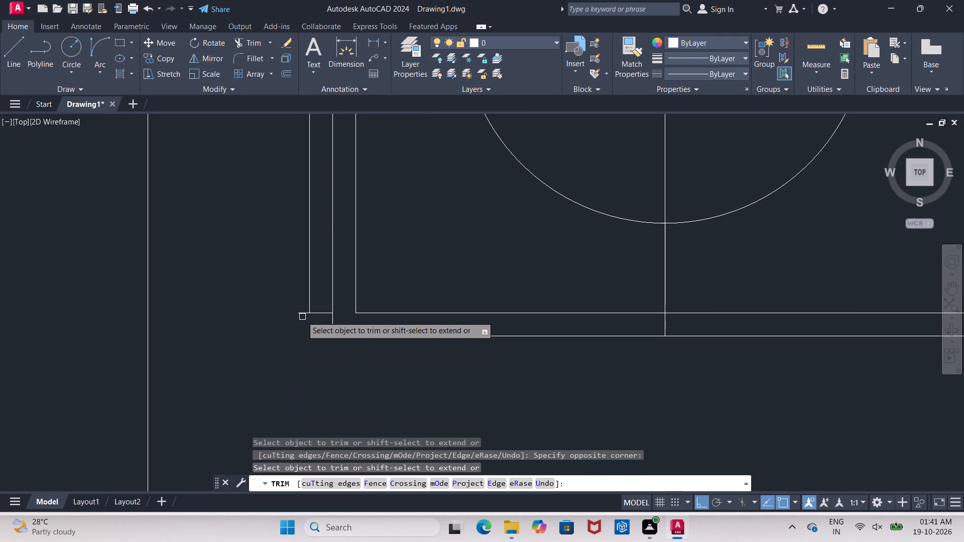
{"action": "left_click", "coordinate": [300, 312]}
{"action": "scroll", "coordinate": [296, 329], "scroll_direction": "down", "scroll_amount": 4}
{"action": "scroll", "coordinate": [308, 213], "scroll_direction": "up", "scroll_amount": 1}
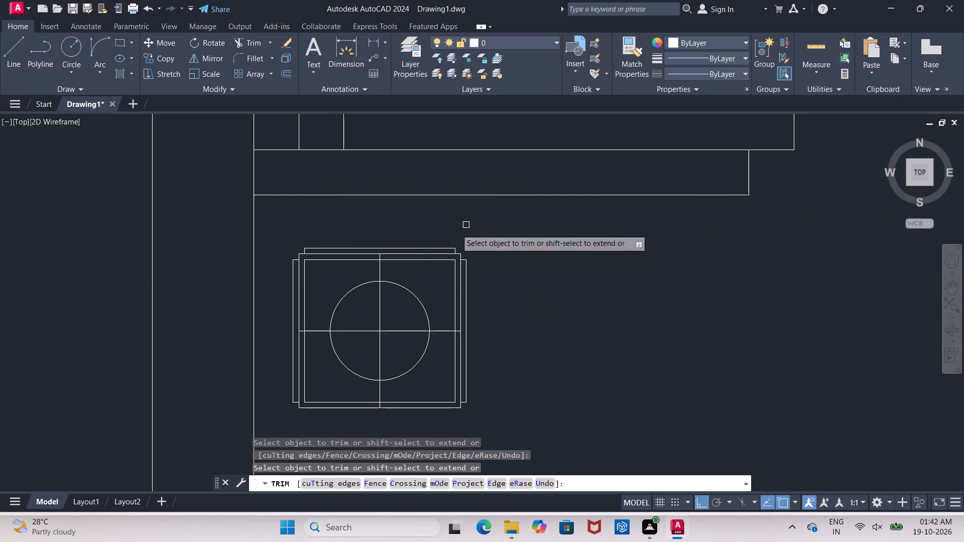
{"action": "scroll", "coordinate": [424, 331], "scroll_direction": "up", "scroll_amount": 2}
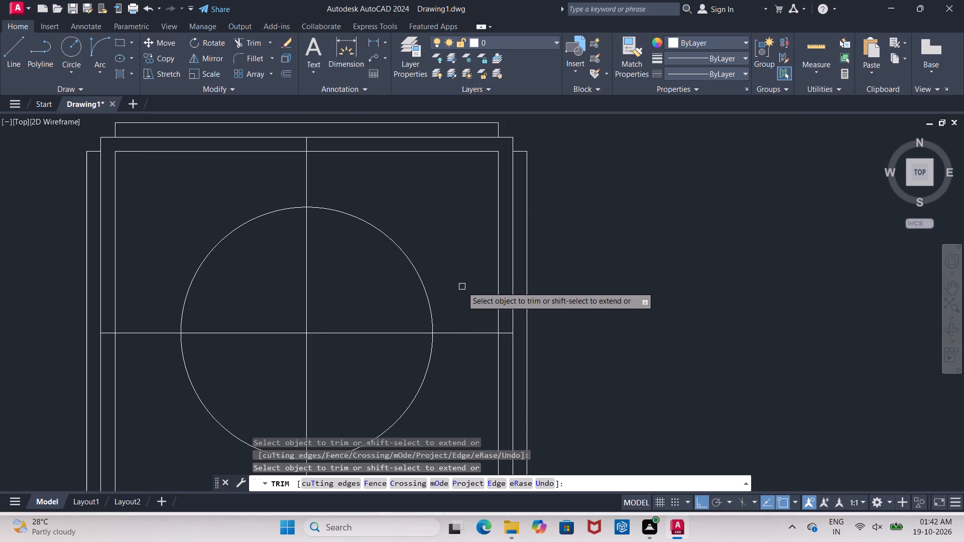
{"action": "key", "text": "Escape"}
Extend the horizontal centre line to both side strips' outer edges and the vertical centre line up to the top strip's outer edge.
{"action": "type", "text": "EX"}
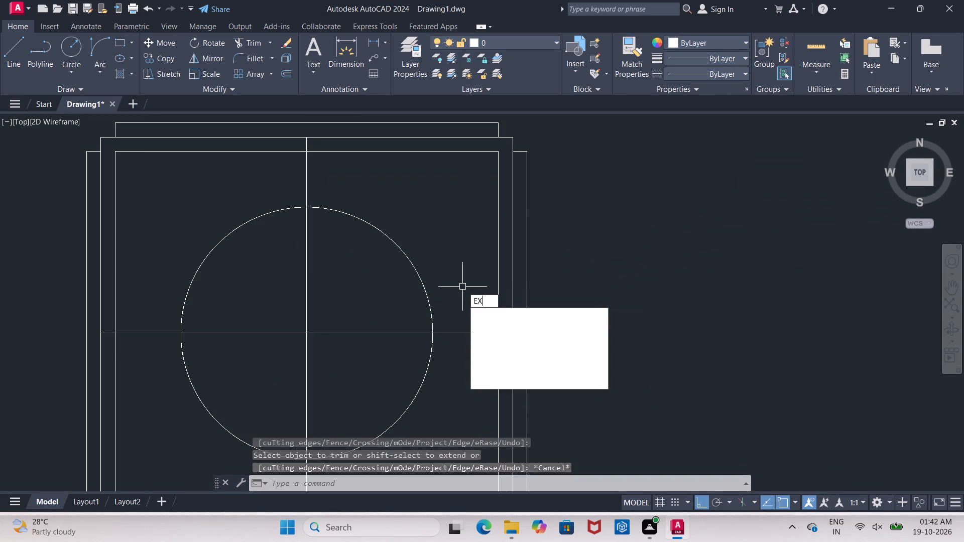
{"action": "key", "text": "space"}
{"action": "key", "text": "space"}
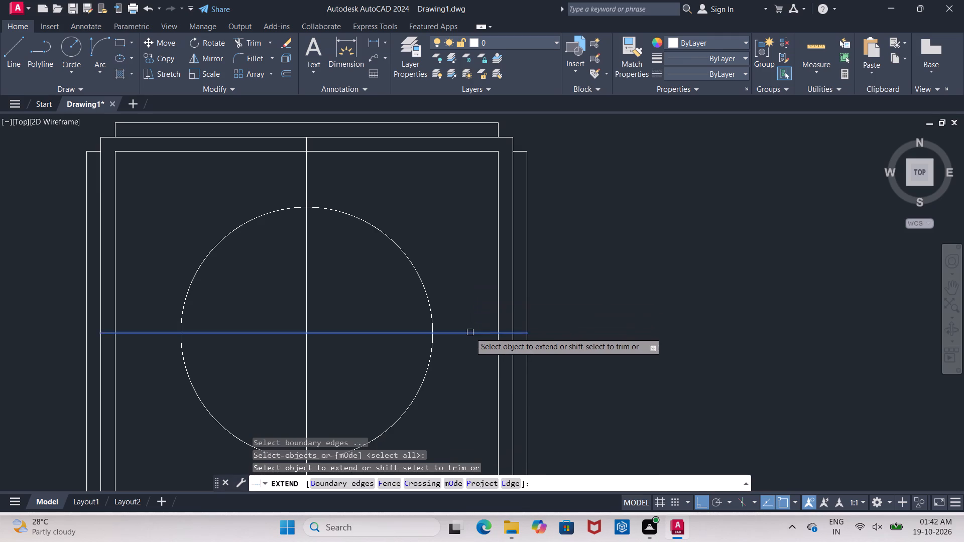
{"action": "left_click", "coordinate": [470, 332]}
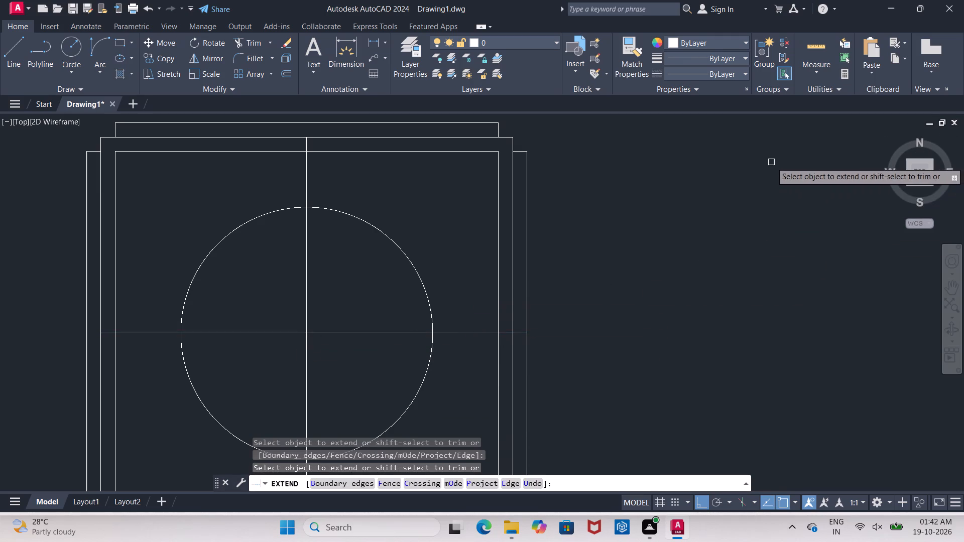
{"action": "left_click", "coordinate": [136, 334]}
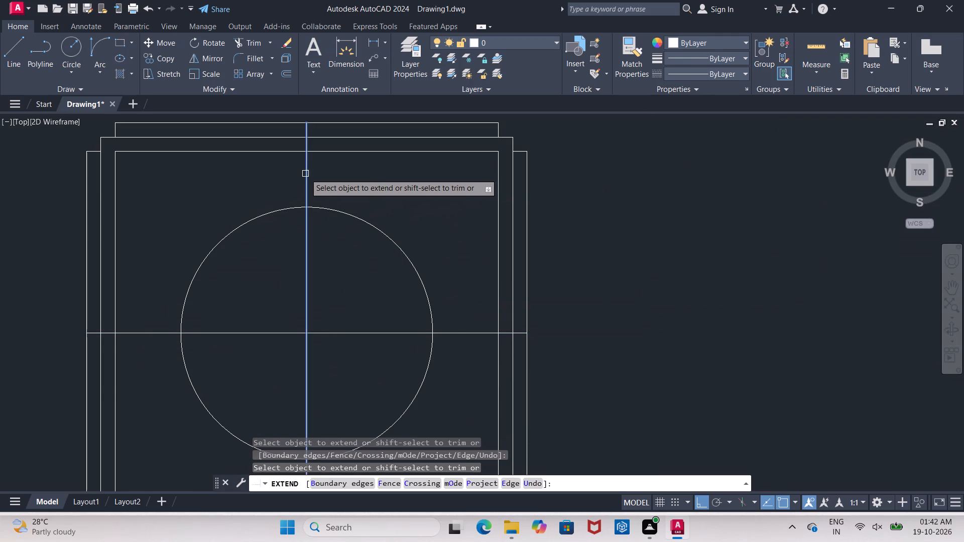
{"action": "left_click", "coordinate": [305, 174]}
{"action": "scroll", "coordinate": [319, 172], "scroll_direction": "down", "scroll_amount": 2}
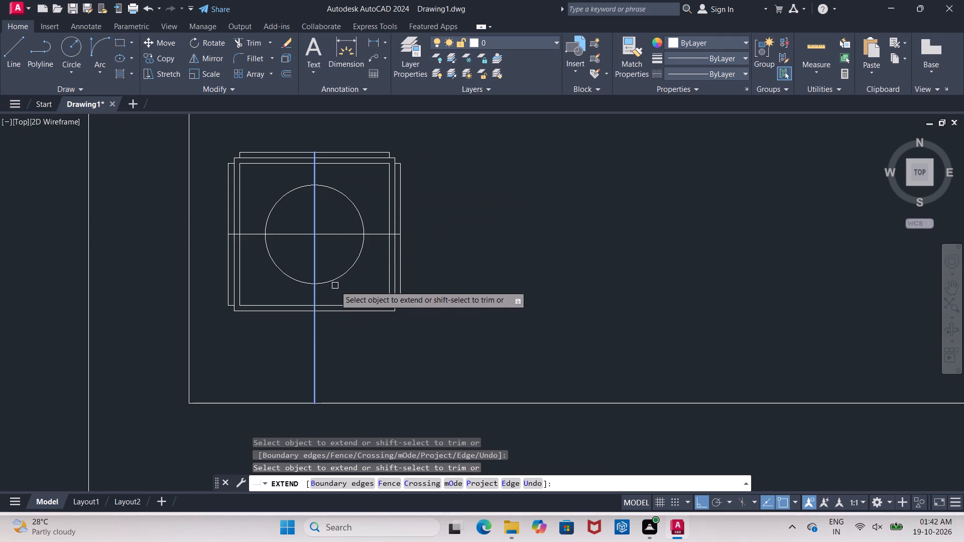
{"action": "scroll", "coordinate": [330, 288], "scroll_direction": "up", "scroll_amount": 1}
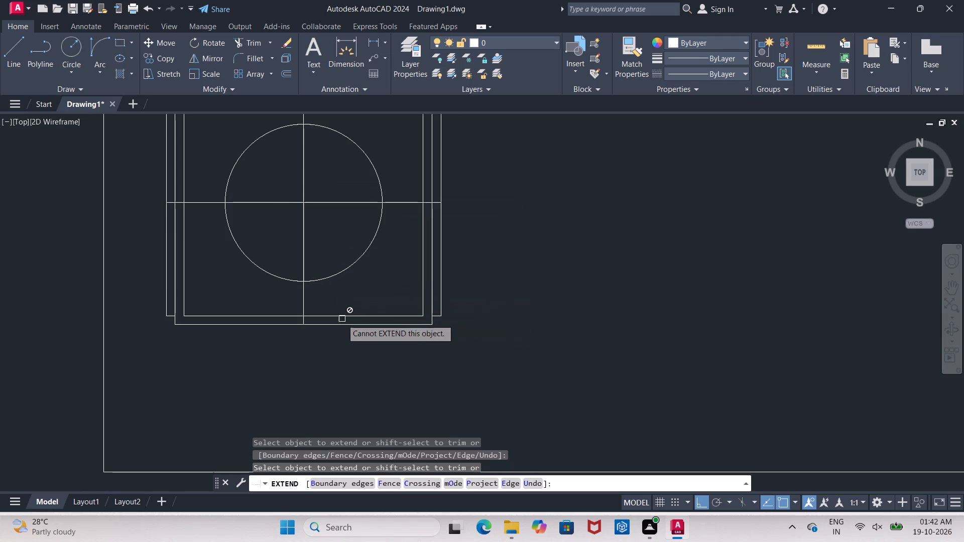
{"action": "key", "text": "Escape"}
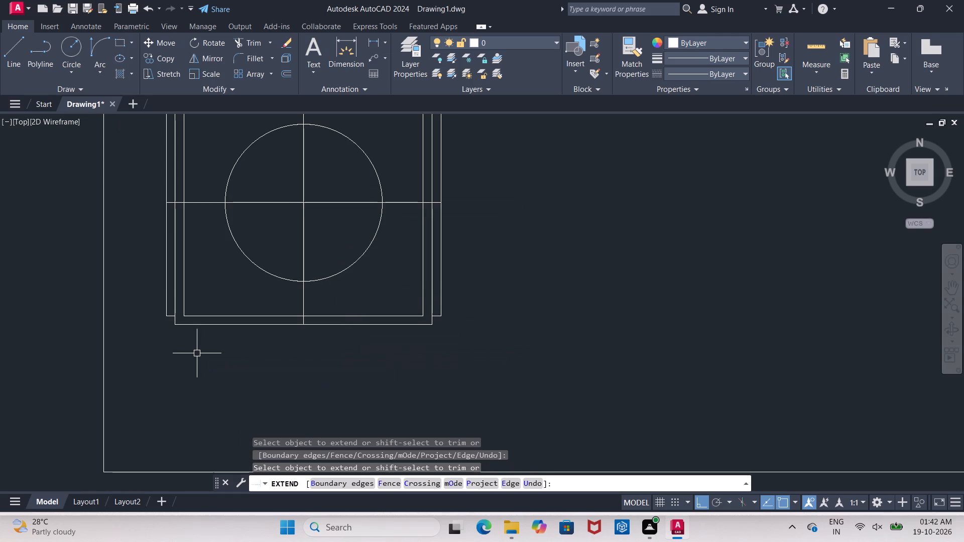
Draw a 0.5" line down from the outer square's bottom edge below the inner right edge, continuing horizontally past the square's left side.
{"action": "left_click", "coordinate": [21, 52]}
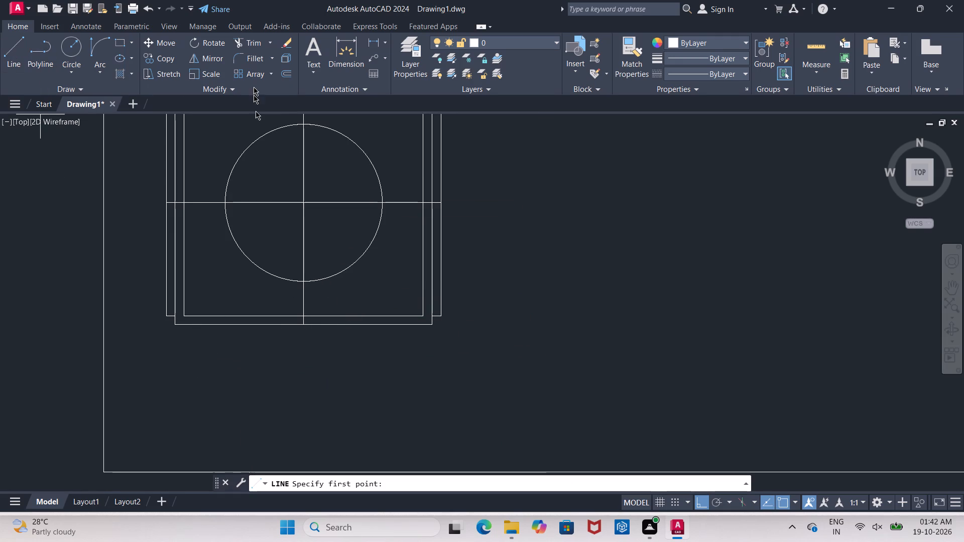
{"action": "scroll", "coordinate": [423, 317], "scroll_direction": "up", "scroll_amount": 2}
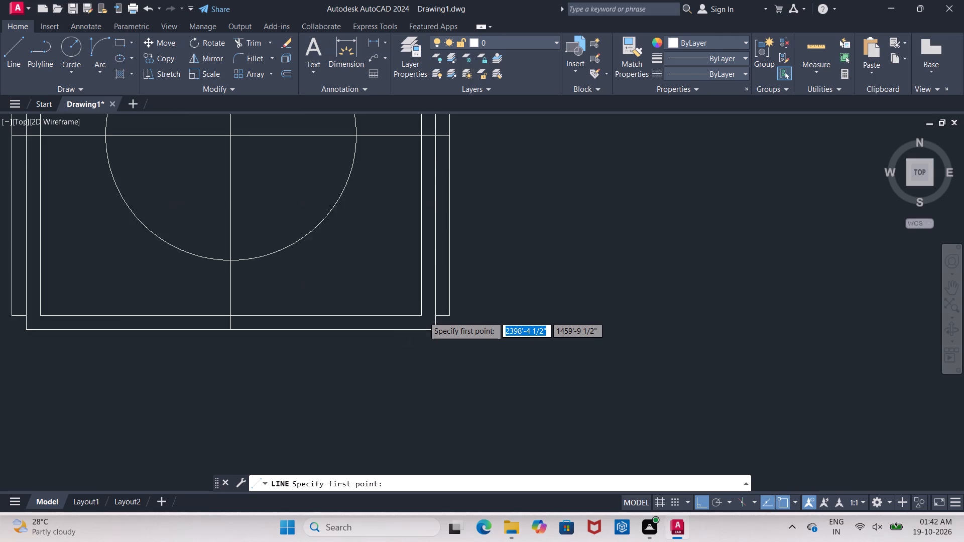
{"action": "scroll", "coordinate": [423, 317], "scroll_direction": "up", "scroll_amount": 1}
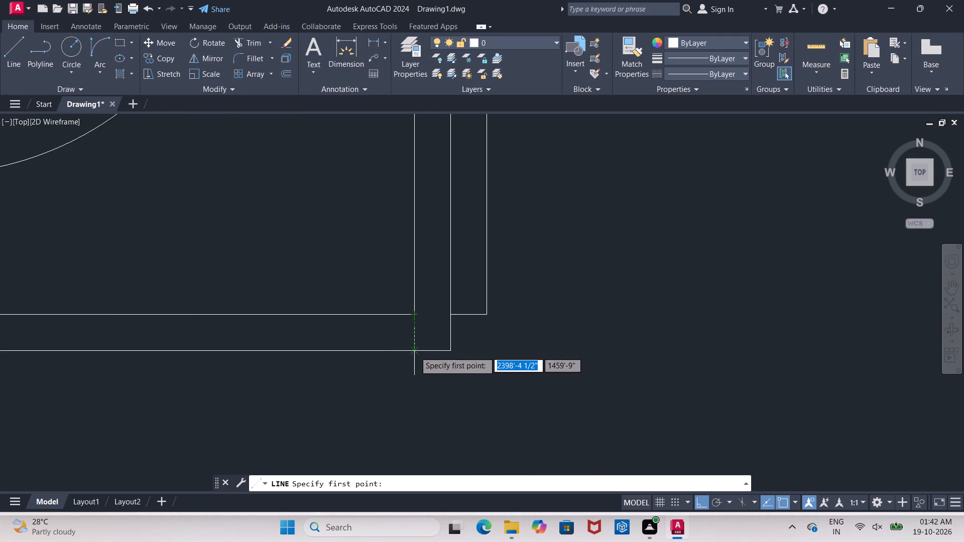
{"action": "left_click", "coordinate": [415, 351]}
{"action": "type", "text": "0.5\""}
{"action": "key", "text": "Return"}
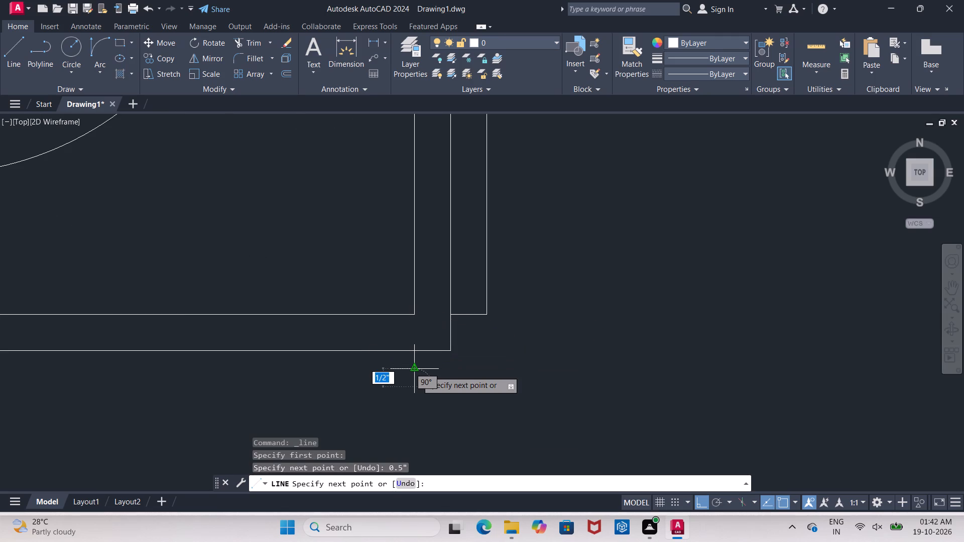
{"action": "middle_click_drag", "start_coordinate": [293, 394], "coordinate": [499, 368]}
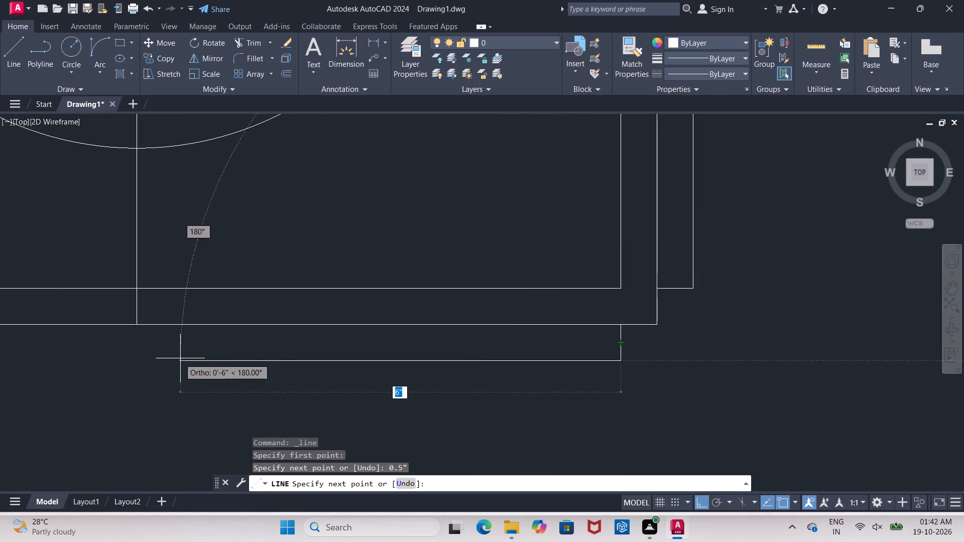
{"action": "middle_click_drag", "start_coordinate": [178, 358], "coordinate": [593, 379]}
{"action": "middle_click_drag", "start_coordinate": [95, 363], "coordinate": [448, 384]}
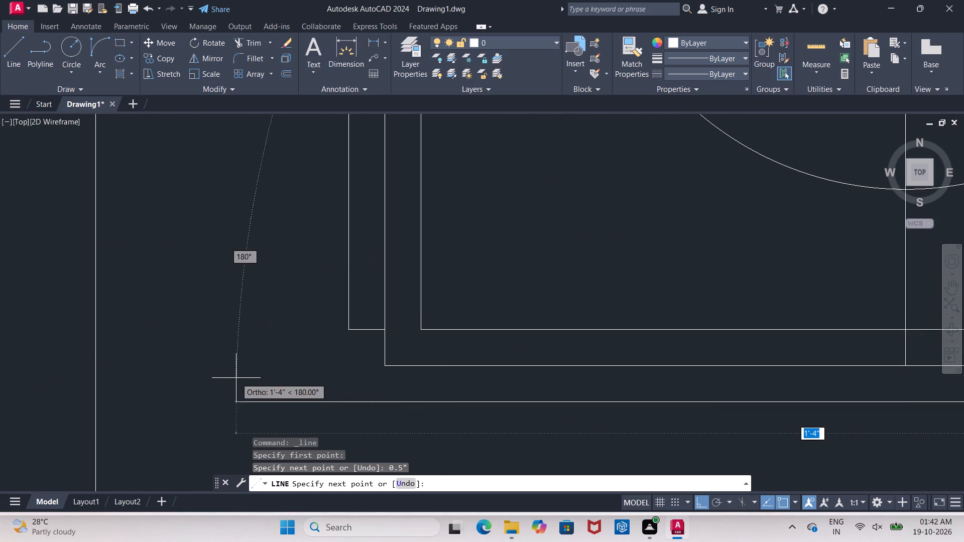
{"action": "left_click", "coordinate": [236, 378]}
{"action": "key", "text": "grave"}
{"action": "key", "text": "Escape"}
{"action": "key", "text": "Escape"}
{"action": "key", "text": "Escape"}
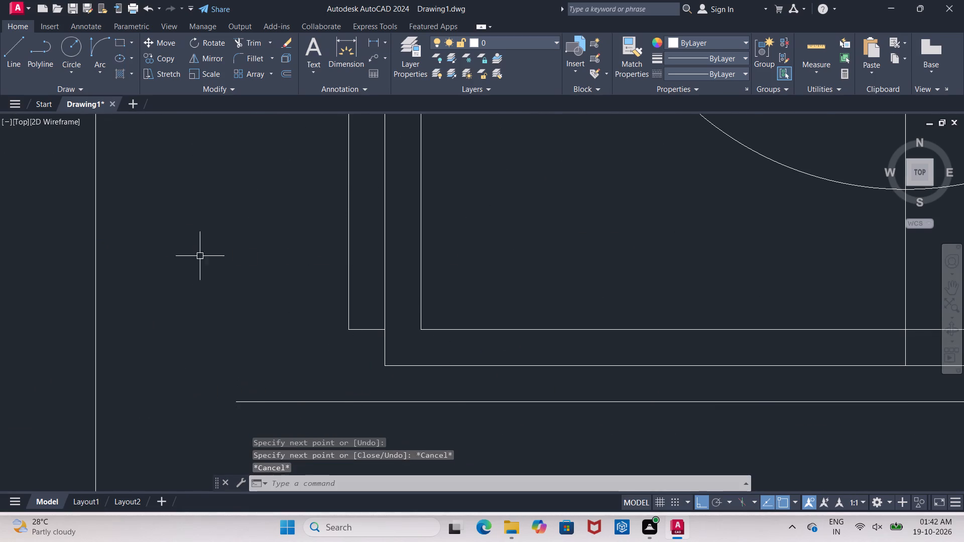
Draw a short vertical line down from the outer square's bottom edge, aligned with the inner square's left edge, crossing the new horizontal line.
{"action": "left_click", "coordinate": [14, 50]}
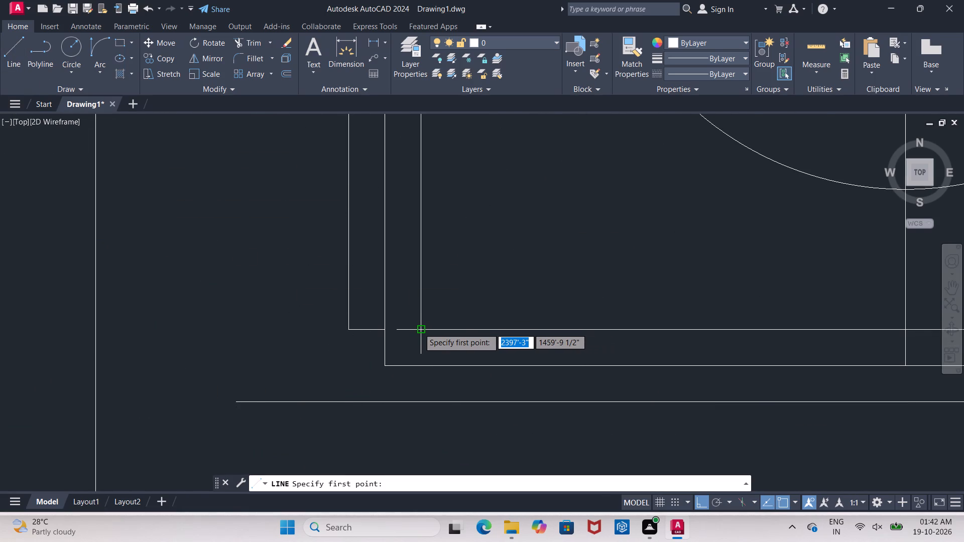
{"action": "left_click", "coordinate": [420, 363]}
{"action": "left_click", "coordinate": [420, 418]}
{"action": "key", "text": "Escape"}
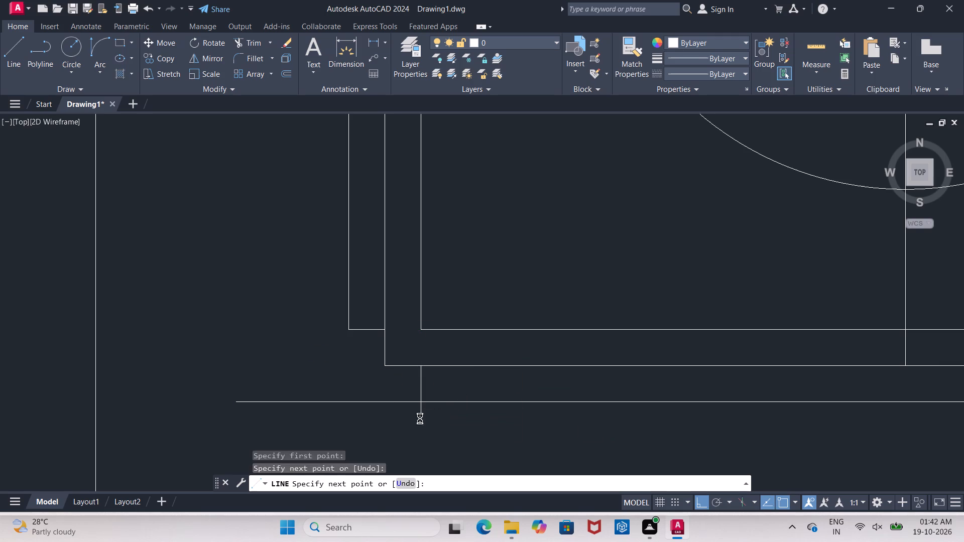
Trim the overhanging ends of the horizontal and vertical lines at the bottom strip's left corner.
{"action": "type", "text": "TR"}
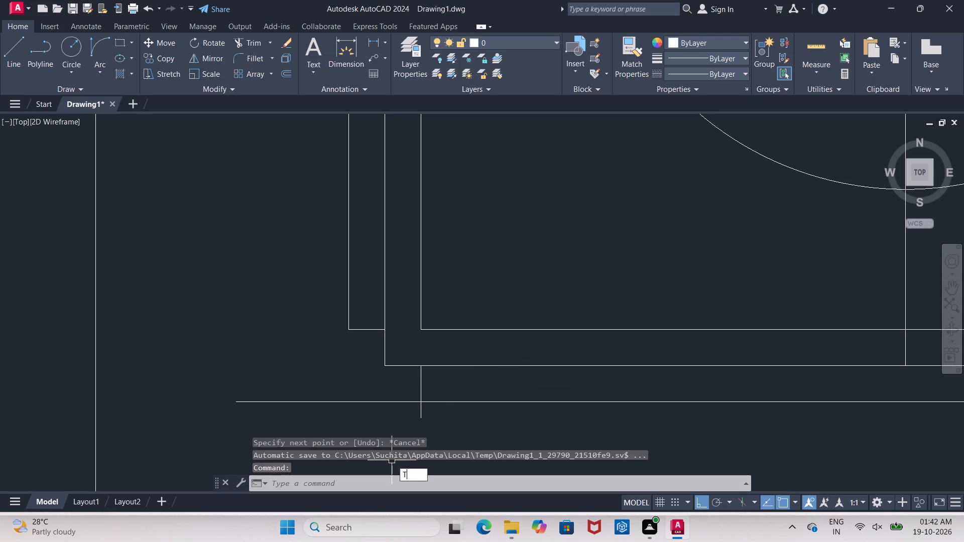
{"action": "key", "text": "space"}
{"action": "key", "text": "space"}
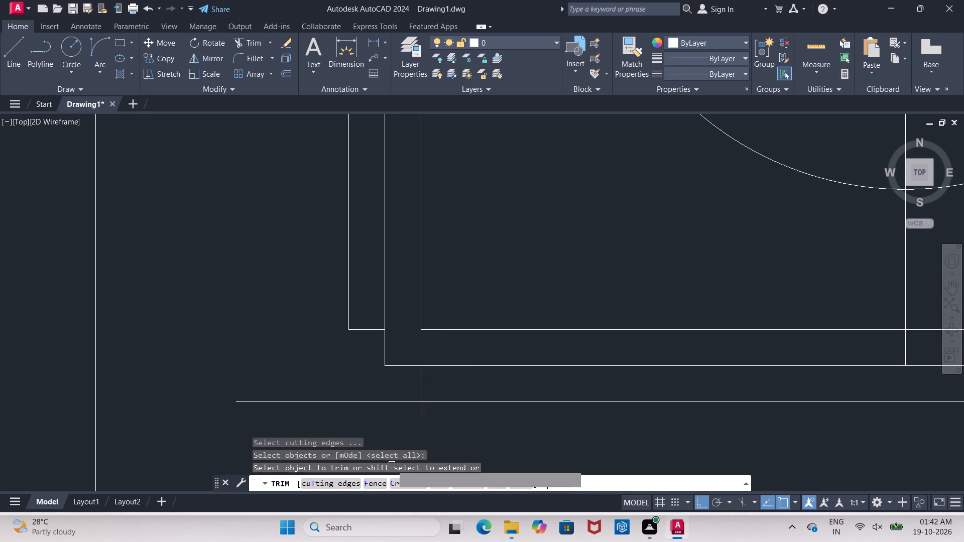
{"action": "left_click", "coordinate": [383, 401]}
{"action": "left_click", "coordinate": [420, 414]}
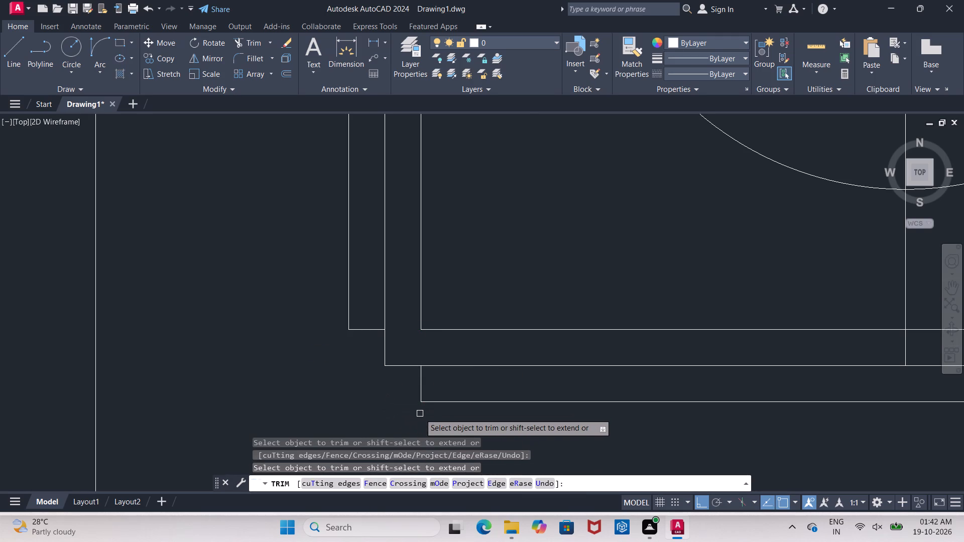
Extend the vertical centre line of the lower side table down to the bottom strip's outer edge.
{"action": "scroll", "coordinate": [420, 414], "scroll_direction": "down", "scroll_amount": 3}
{"action": "key", "text": "Escape"}
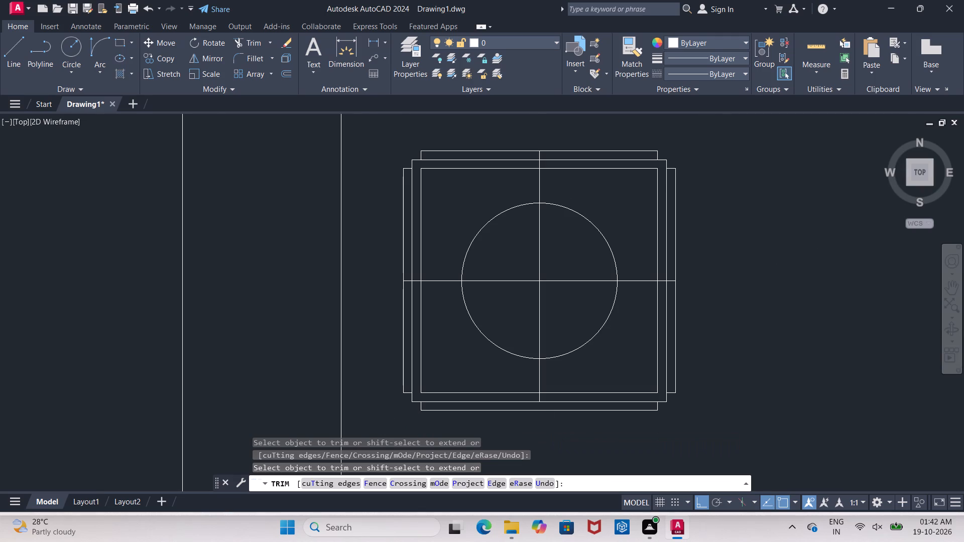
{"action": "type", "text": "EX"}
{"action": "key", "text": "space"}
{"action": "key", "text": "space"}
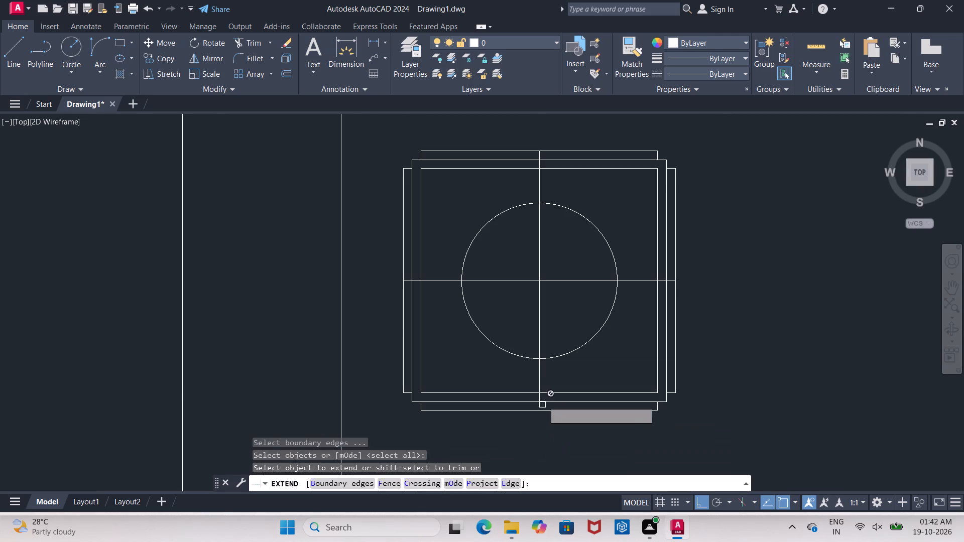
{"action": "left_click", "coordinate": [540, 380]}
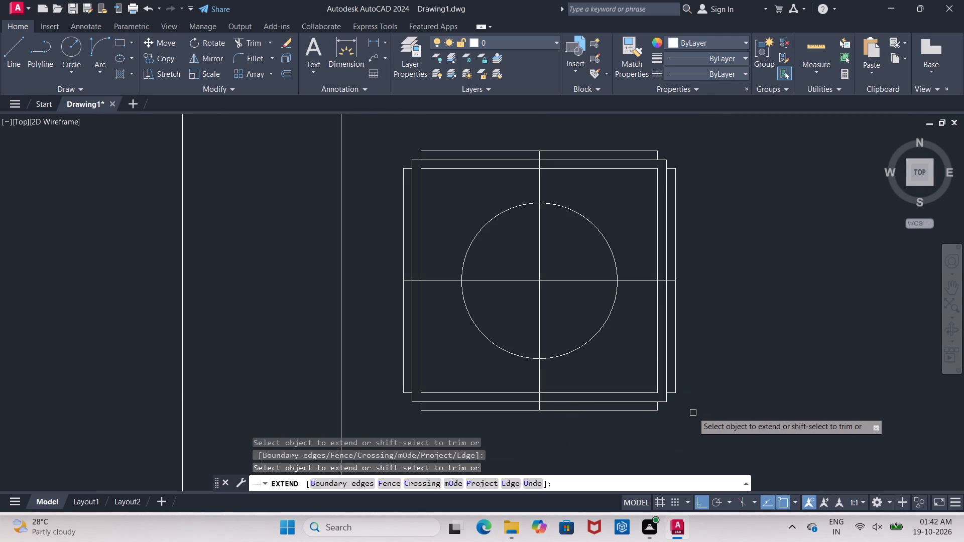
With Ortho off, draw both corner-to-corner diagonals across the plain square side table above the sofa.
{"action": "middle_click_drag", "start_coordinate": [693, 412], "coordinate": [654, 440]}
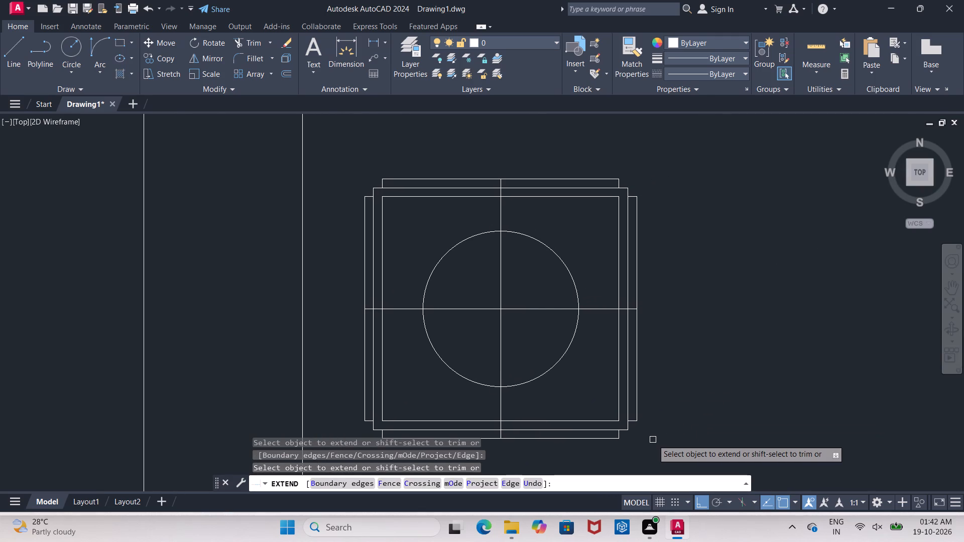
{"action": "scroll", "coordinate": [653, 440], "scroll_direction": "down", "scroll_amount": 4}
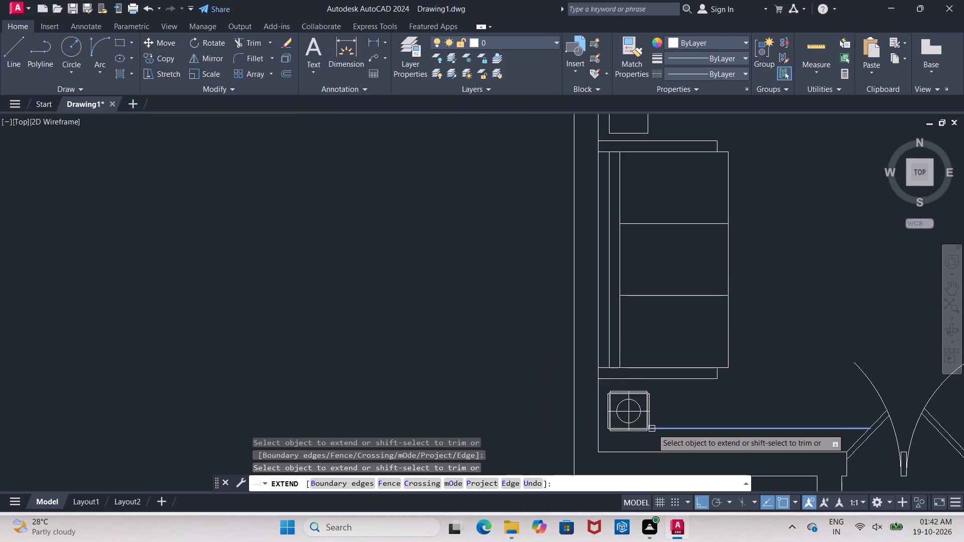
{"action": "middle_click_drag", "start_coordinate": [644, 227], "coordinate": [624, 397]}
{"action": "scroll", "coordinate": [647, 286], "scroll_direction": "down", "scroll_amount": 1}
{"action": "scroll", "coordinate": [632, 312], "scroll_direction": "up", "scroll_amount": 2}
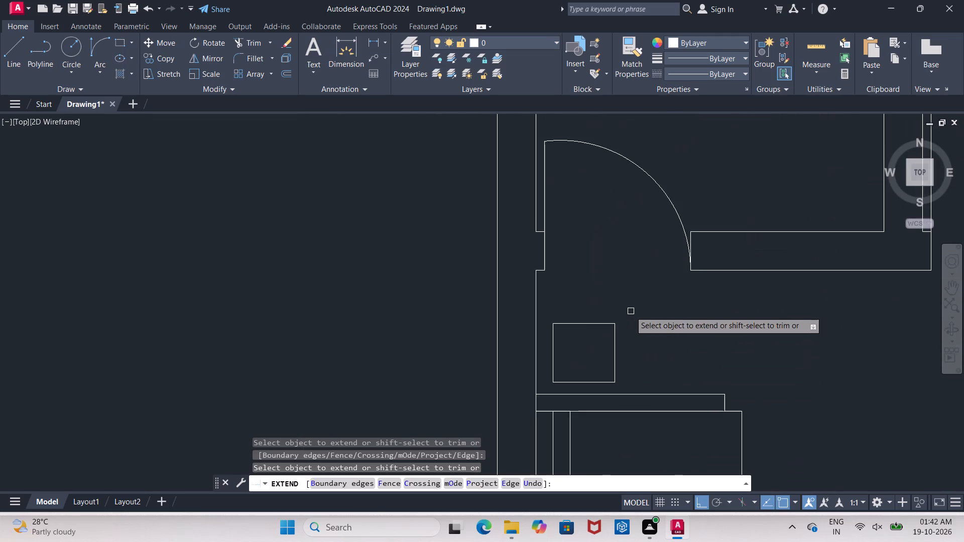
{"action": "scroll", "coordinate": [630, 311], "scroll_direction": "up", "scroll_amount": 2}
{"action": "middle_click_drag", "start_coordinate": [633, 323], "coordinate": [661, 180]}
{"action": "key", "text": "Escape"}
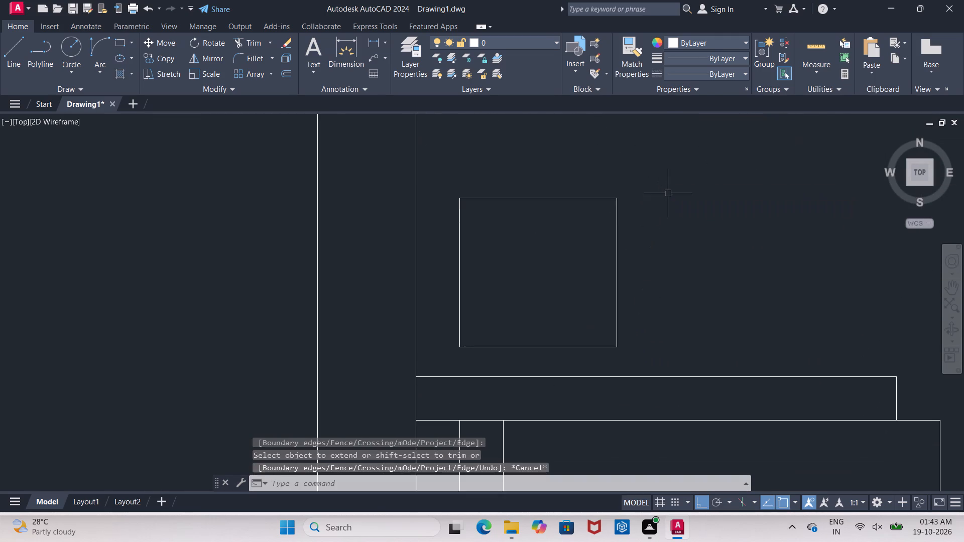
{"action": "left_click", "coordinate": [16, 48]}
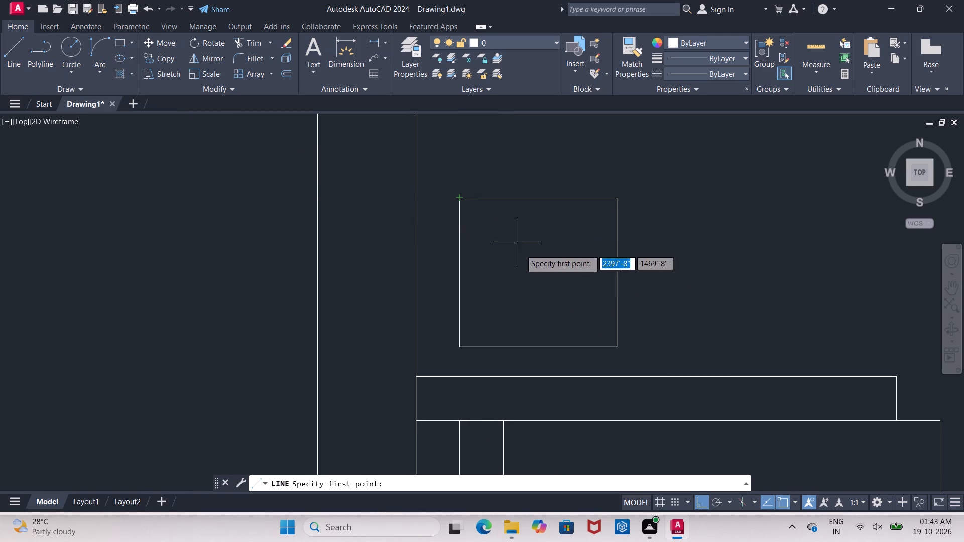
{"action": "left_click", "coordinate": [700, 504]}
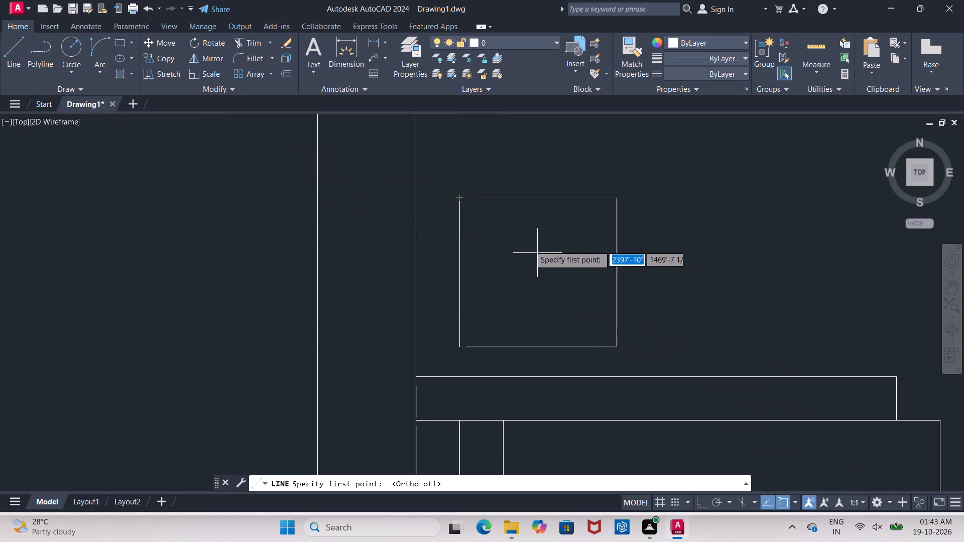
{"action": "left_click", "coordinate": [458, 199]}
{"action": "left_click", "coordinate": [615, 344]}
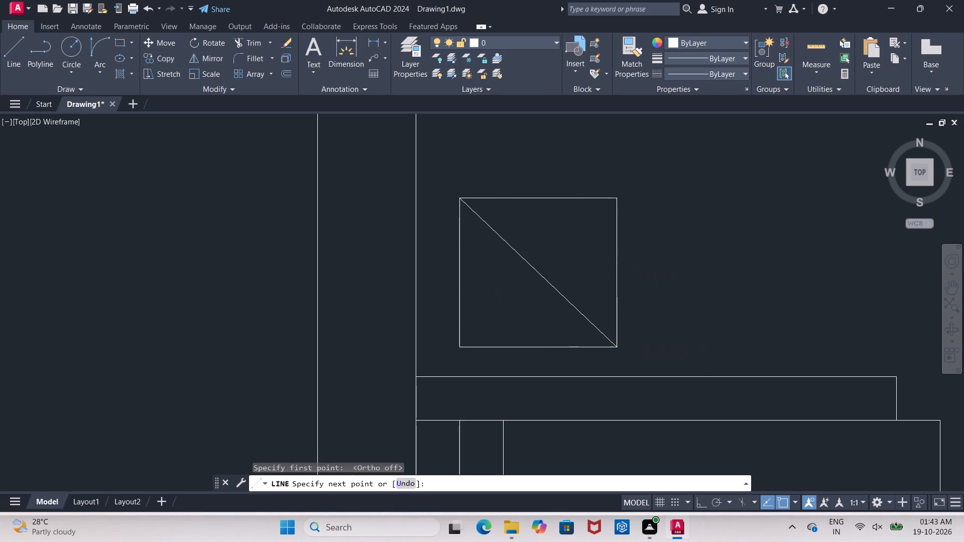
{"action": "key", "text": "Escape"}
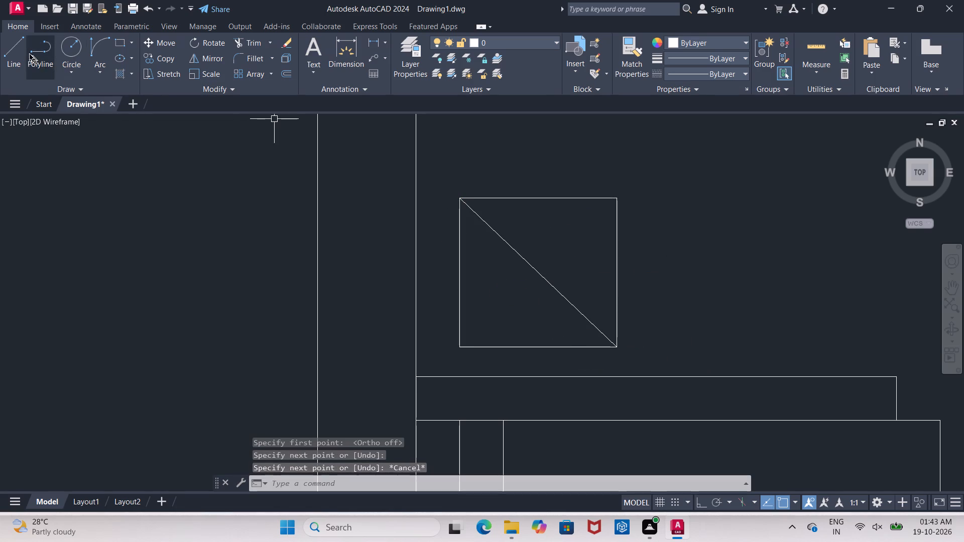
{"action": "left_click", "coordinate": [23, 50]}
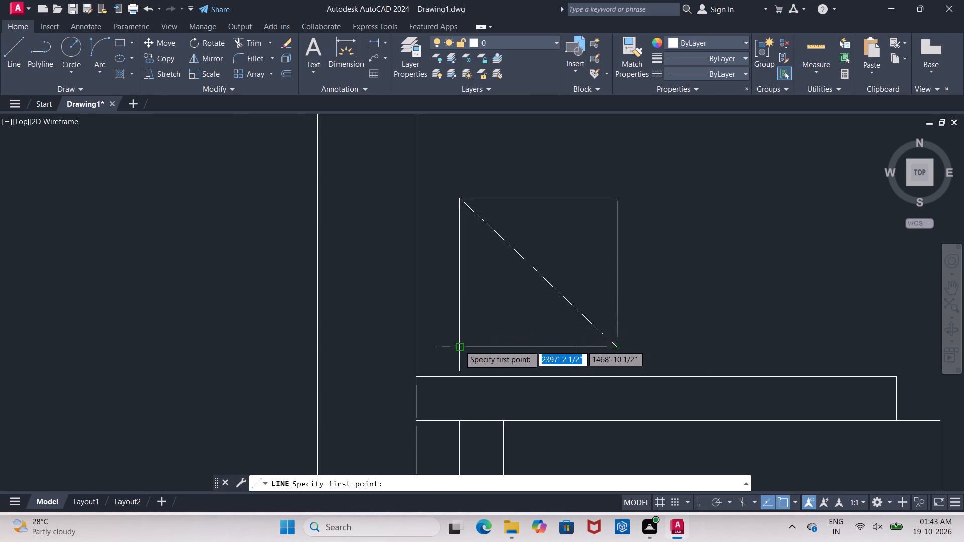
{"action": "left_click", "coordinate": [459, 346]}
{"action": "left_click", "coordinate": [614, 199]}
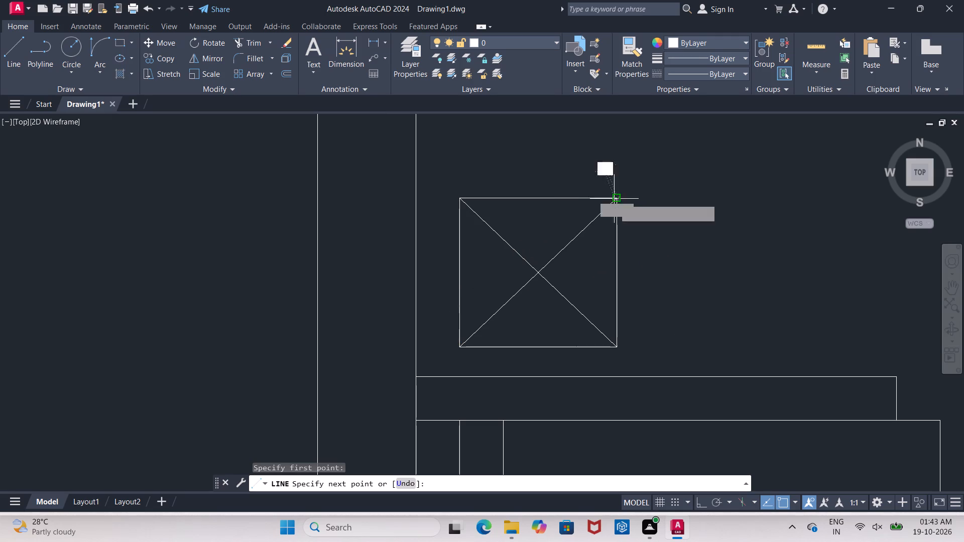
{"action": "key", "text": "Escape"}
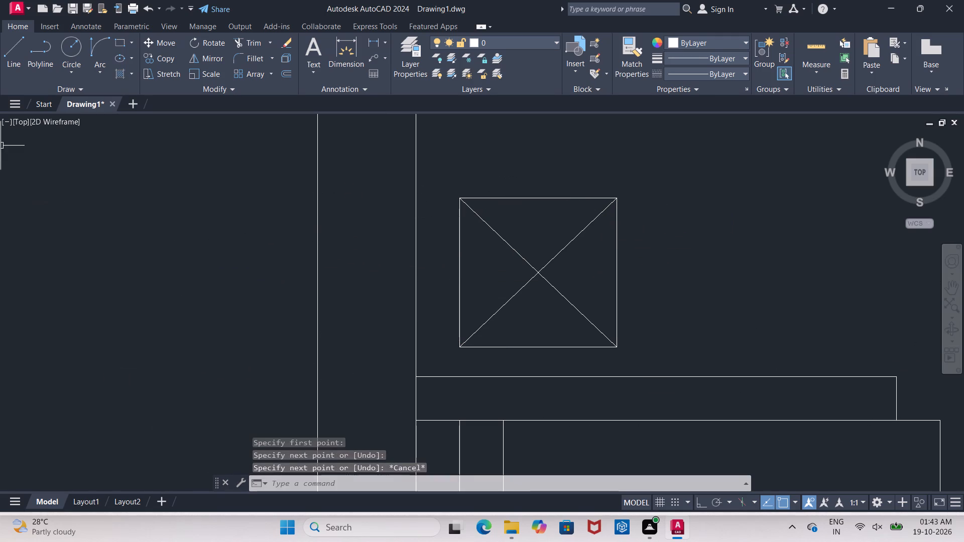
Draw horizontal and vertical centre lines between the midpoints of opposite sides of the upper side table.
{"action": "left_click", "coordinate": [14, 56]}
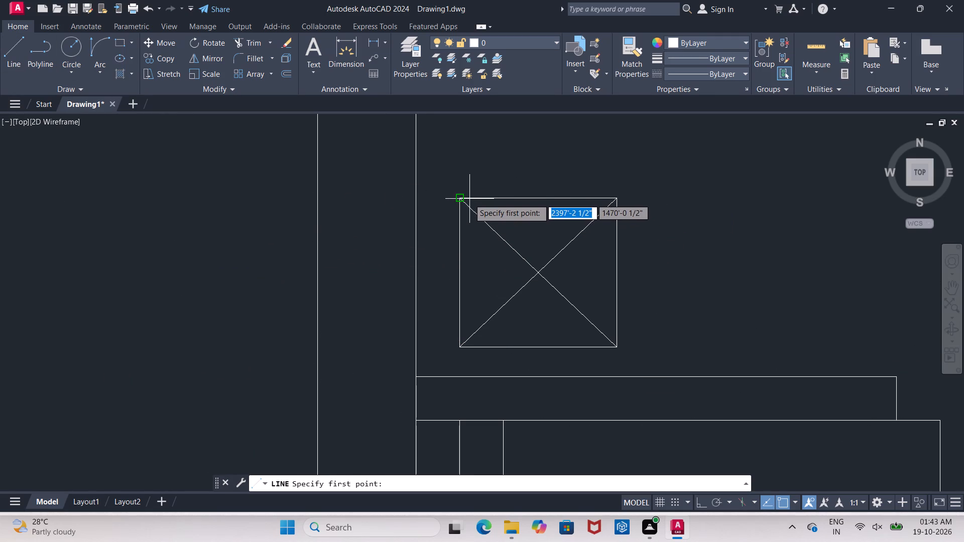
{"action": "left_click", "coordinate": [460, 273]}
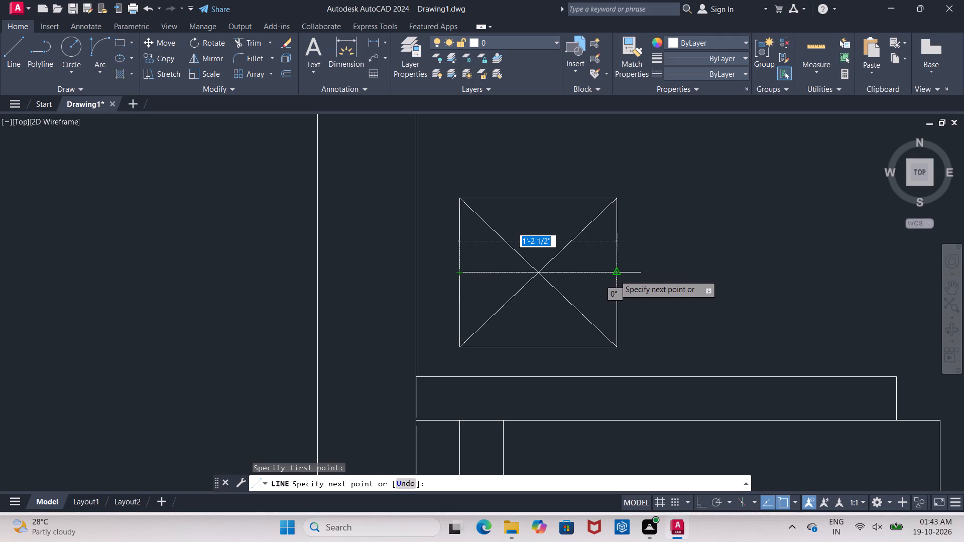
{"action": "left_click", "coordinate": [615, 275]}
{"action": "key", "text": "Escape"}
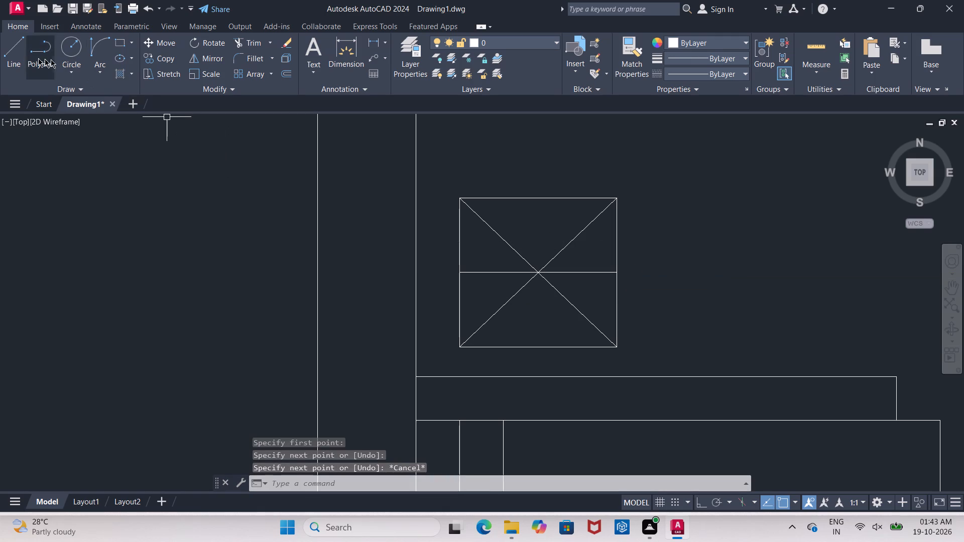
{"action": "left_click", "coordinate": [17, 56]}
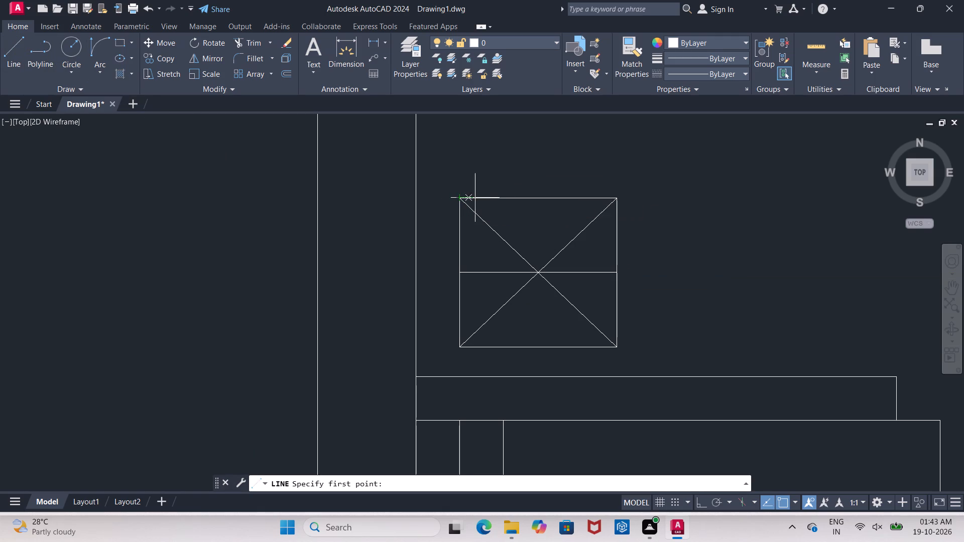
{"action": "left_click", "coordinate": [535, 197]}
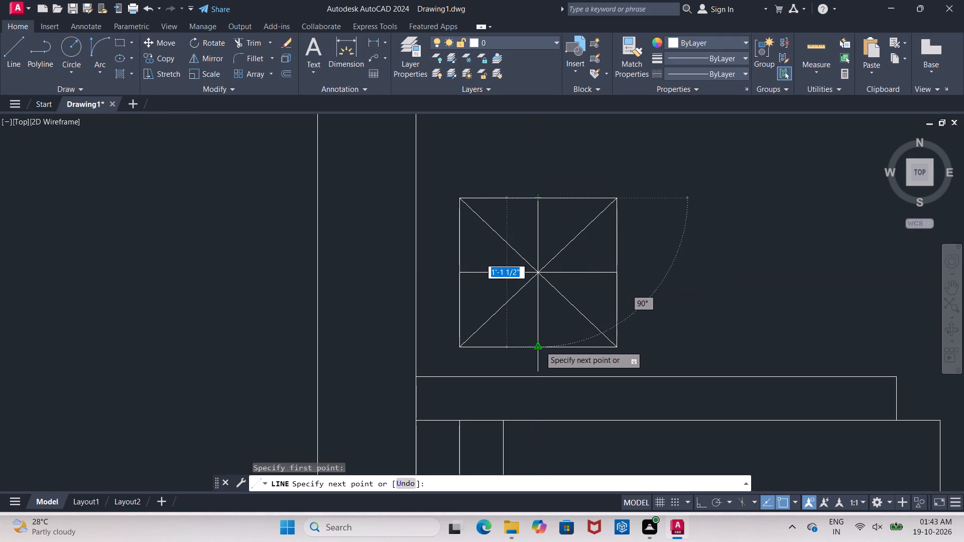
{"action": "left_click", "coordinate": [540, 346]}
{"action": "key", "text": "Escape"}
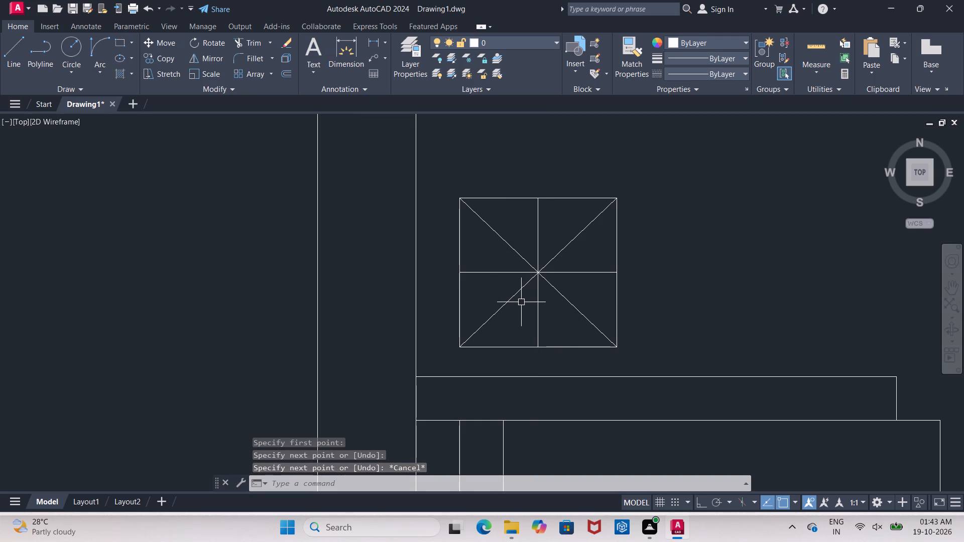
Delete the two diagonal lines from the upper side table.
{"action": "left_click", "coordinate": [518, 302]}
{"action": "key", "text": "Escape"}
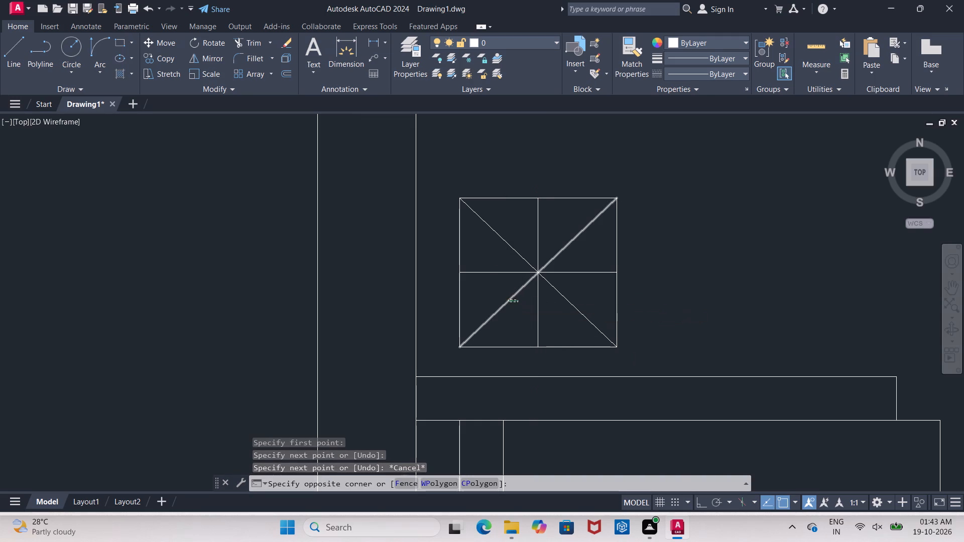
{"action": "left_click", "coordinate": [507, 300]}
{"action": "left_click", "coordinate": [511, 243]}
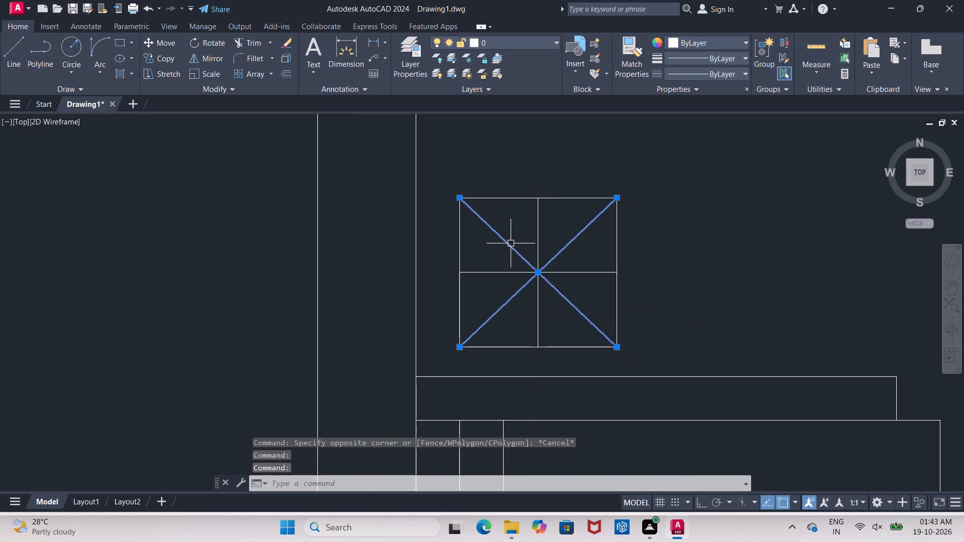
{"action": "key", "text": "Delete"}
With Ortho on, copy the lower side table's circle from its centre to the centre of the upper side table.
{"action": "scroll", "coordinate": [511, 243], "scroll_direction": "down", "scroll_amount": 6}
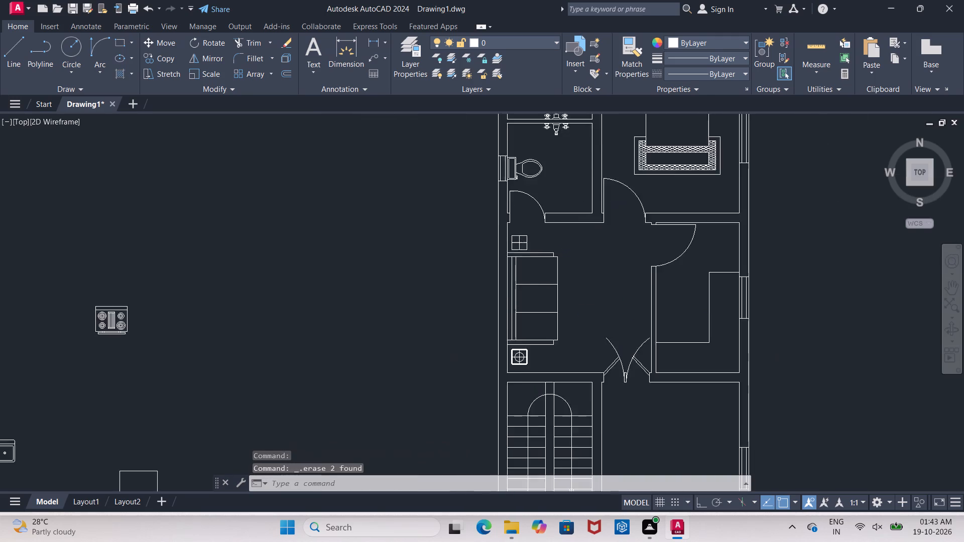
{"action": "scroll", "coordinate": [522, 315], "scroll_direction": "up", "scroll_amount": 5}
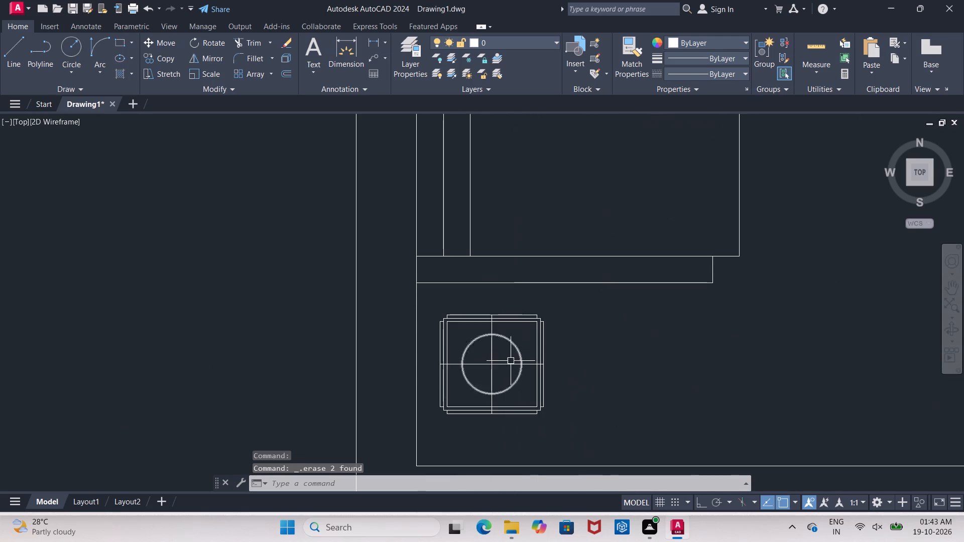
{"action": "left_click", "coordinate": [517, 345]}
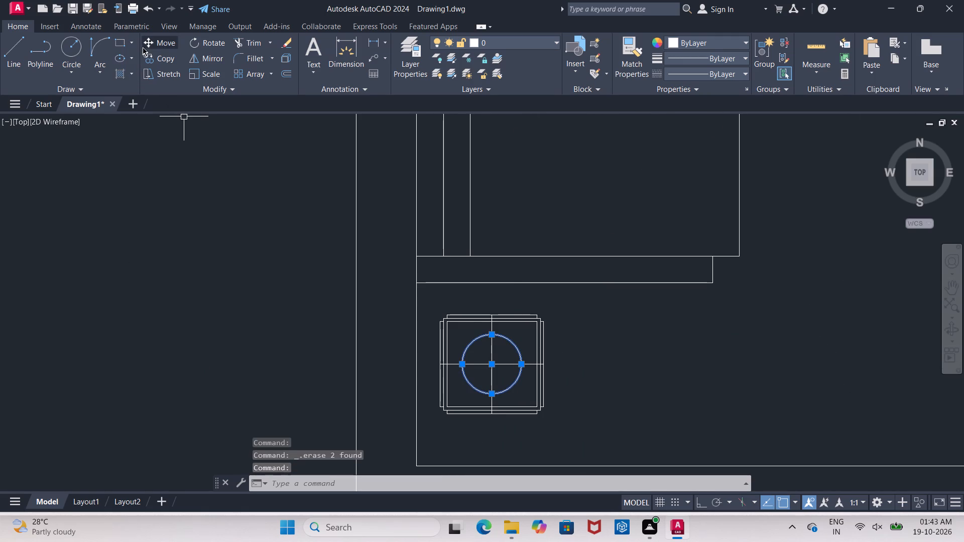
{"action": "left_click", "coordinate": [162, 55]}
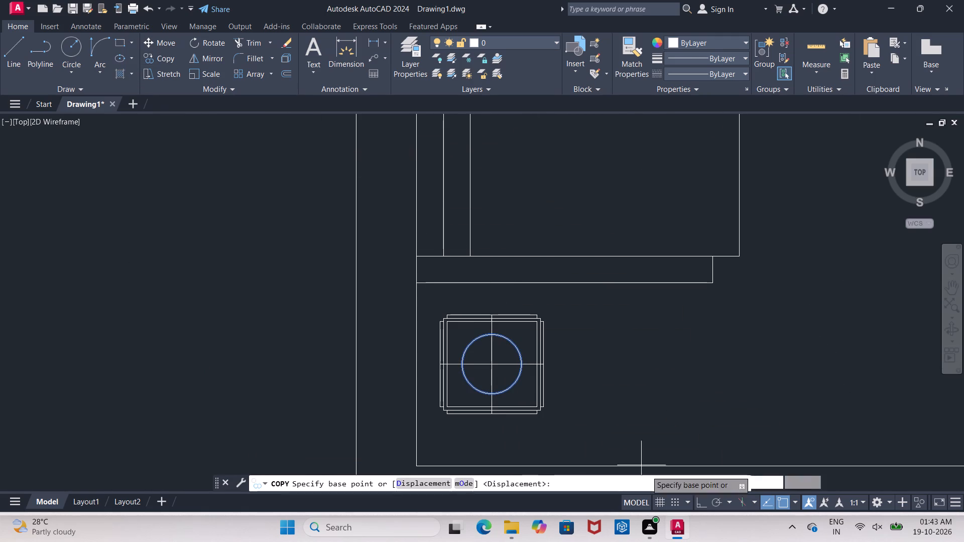
{"action": "left_click", "coordinate": [703, 502]}
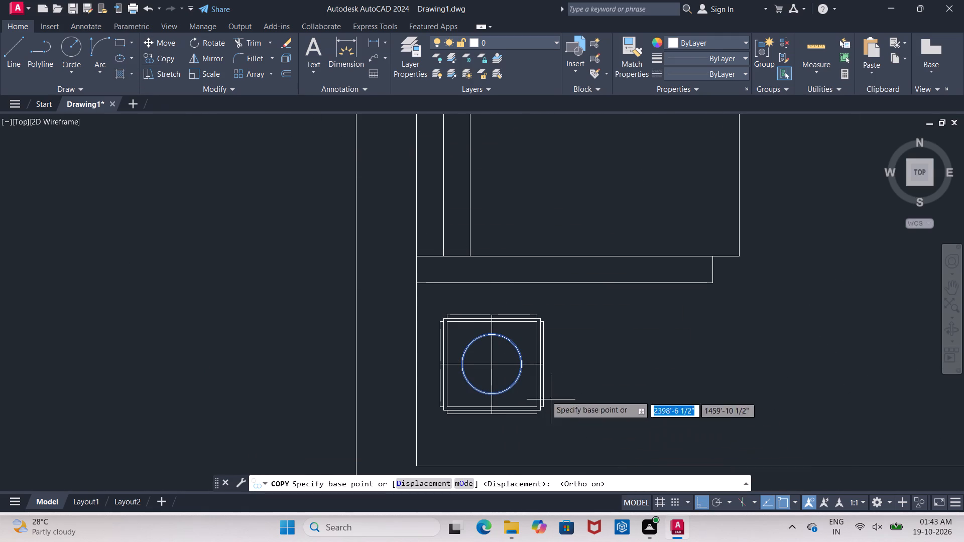
{"action": "left_click", "coordinate": [491, 367]}
{"action": "middle_click_drag", "start_coordinate": [507, 300], "coordinate": [513, 367]}
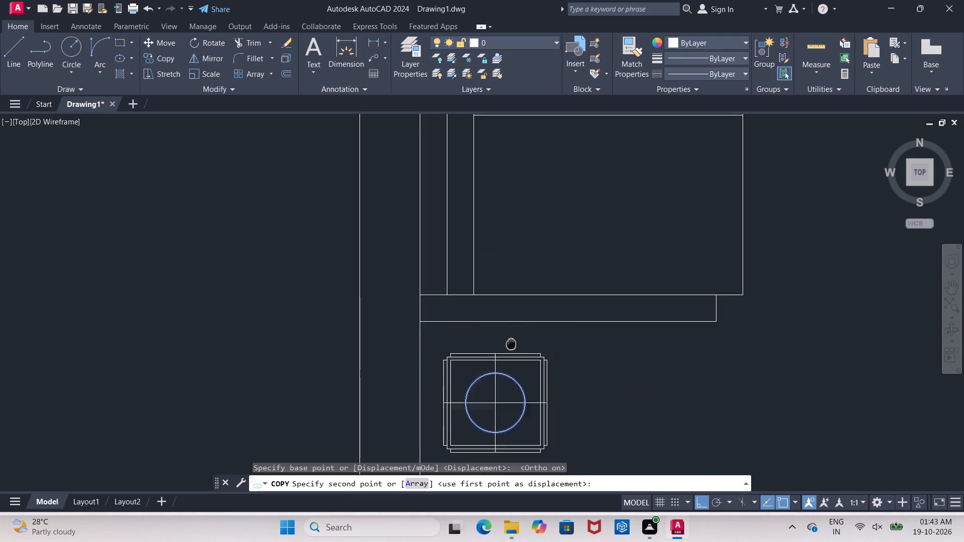
{"action": "middle_click_drag", "start_coordinate": [513, 367], "coordinate": [512, 456]}
{"action": "scroll", "coordinate": [512, 456], "scroll_direction": "down", "scroll_amount": 3}
{"action": "scroll", "coordinate": [507, 297], "scroll_direction": "up", "scroll_amount": 2}
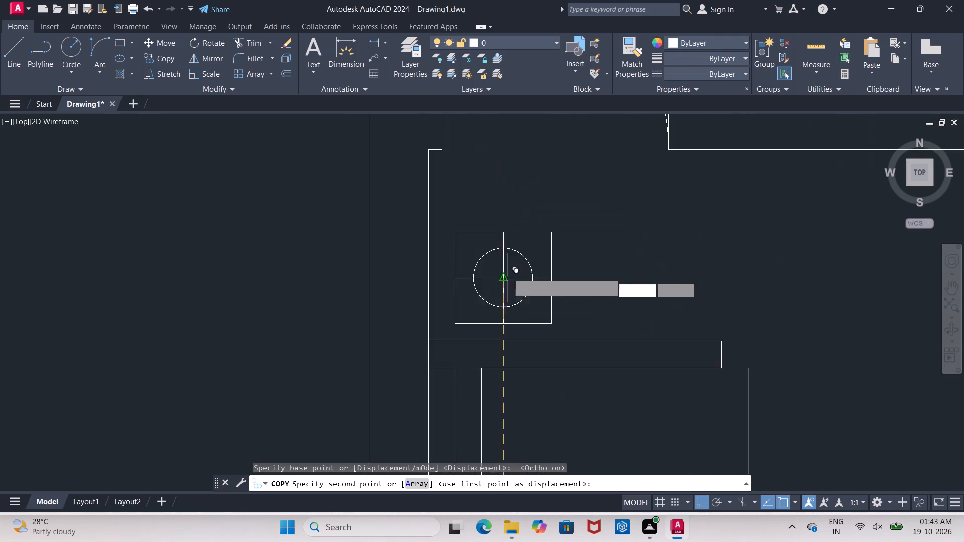
{"action": "scroll", "coordinate": [508, 273], "scroll_direction": "up", "scroll_amount": 3}
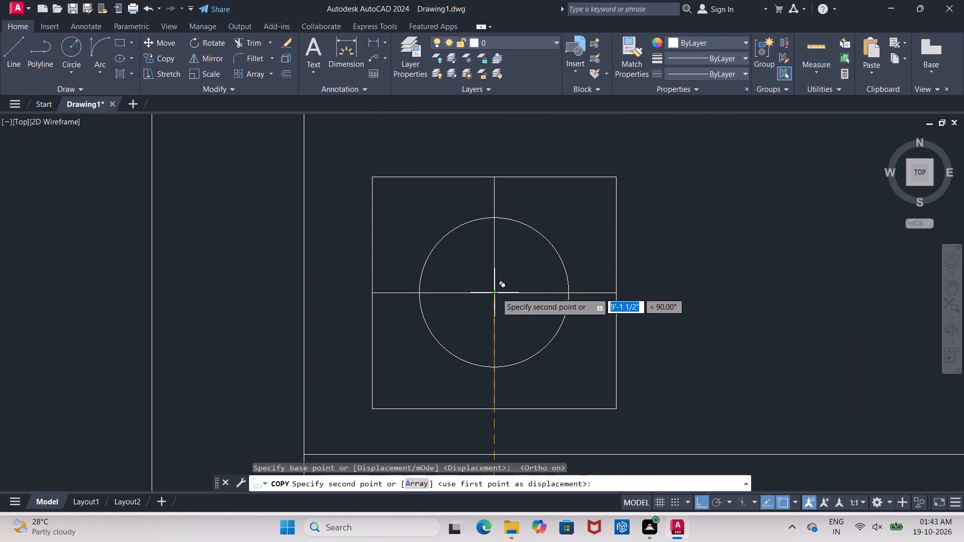
{"action": "left_click", "coordinate": [497, 293]}
{"action": "key", "text": "Escape"}
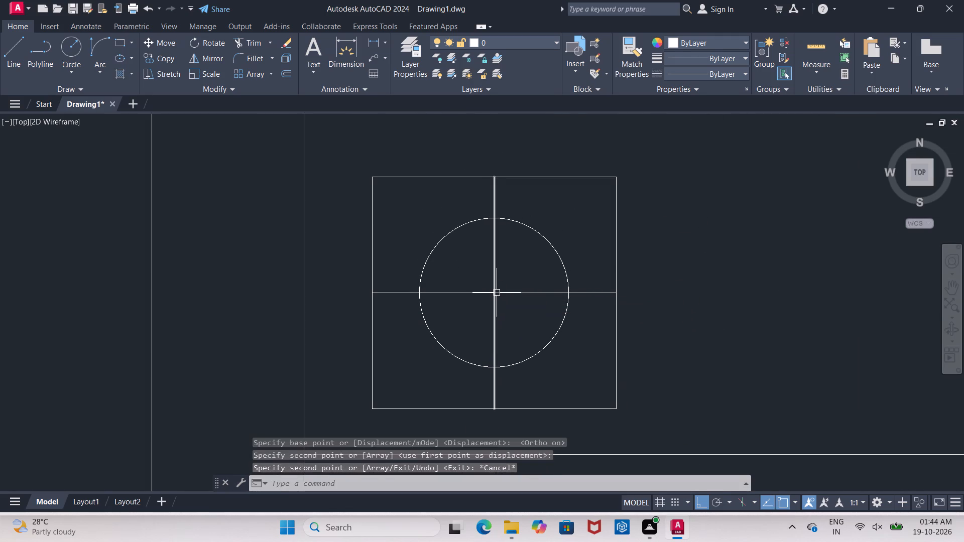
Offset the upper side table's square outline 1" inward to form its inner border.
{"action": "scroll", "coordinate": [497, 293], "scroll_direction": "down", "scroll_amount": 7}
{"action": "scroll", "coordinate": [503, 297], "scroll_direction": "up", "scroll_amount": 2}
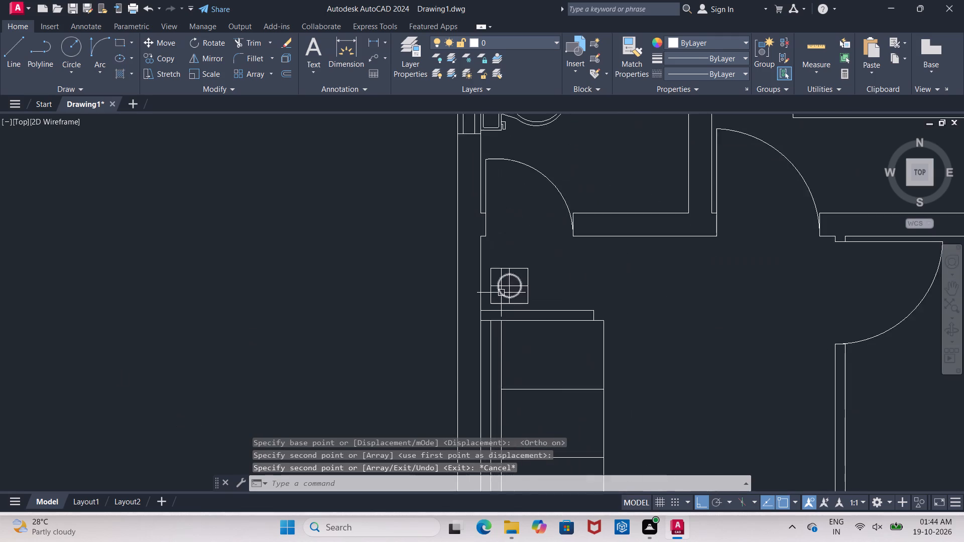
{"action": "scroll", "coordinate": [501, 293], "scroll_direction": "up", "scroll_amount": 4}
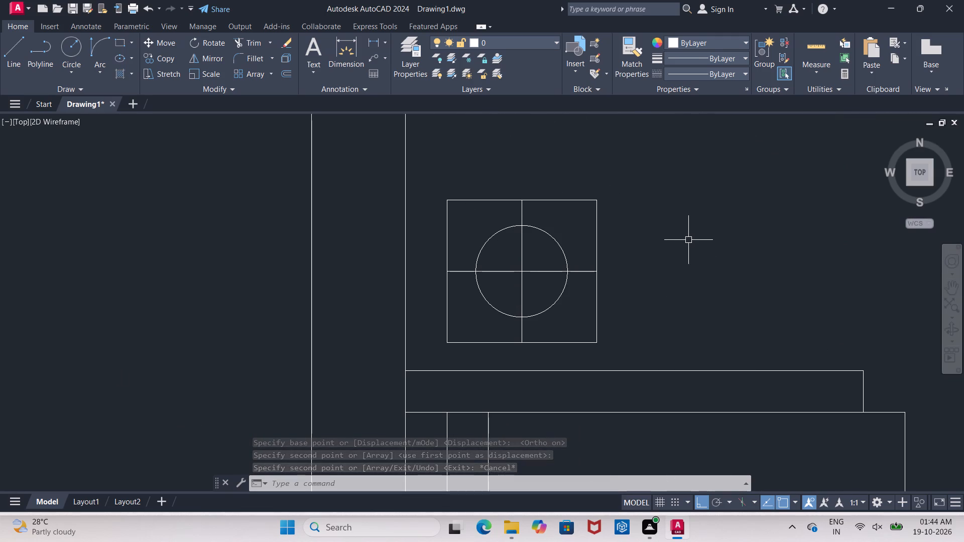
{"action": "key", "text": "o"}
{"action": "key", "text": "Return"}
{"action": "type", "text": "1\""}
{"action": "key", "text": "Return"}
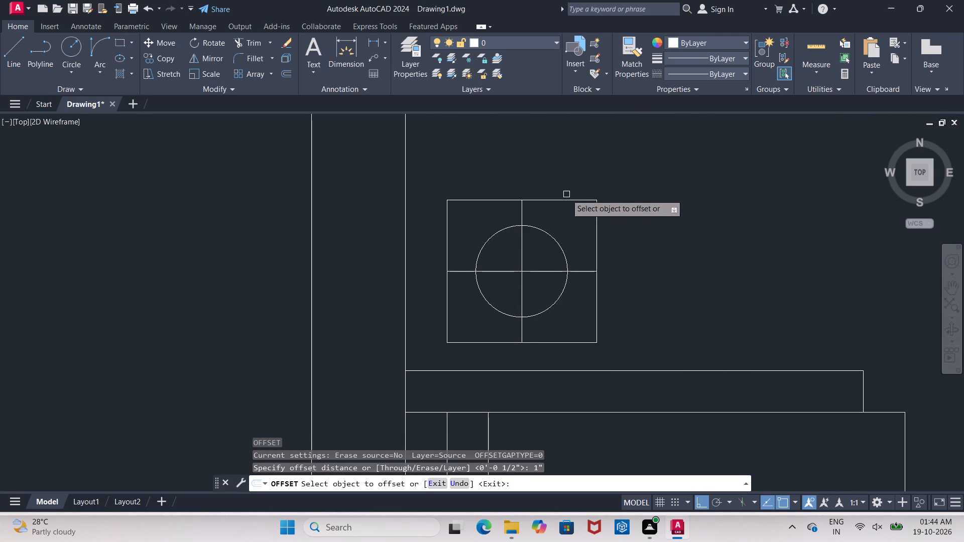
{"action": "left_click", "coordinate": [566, 198]}
{"action": "left_click", "coordinate": [566, 213]}
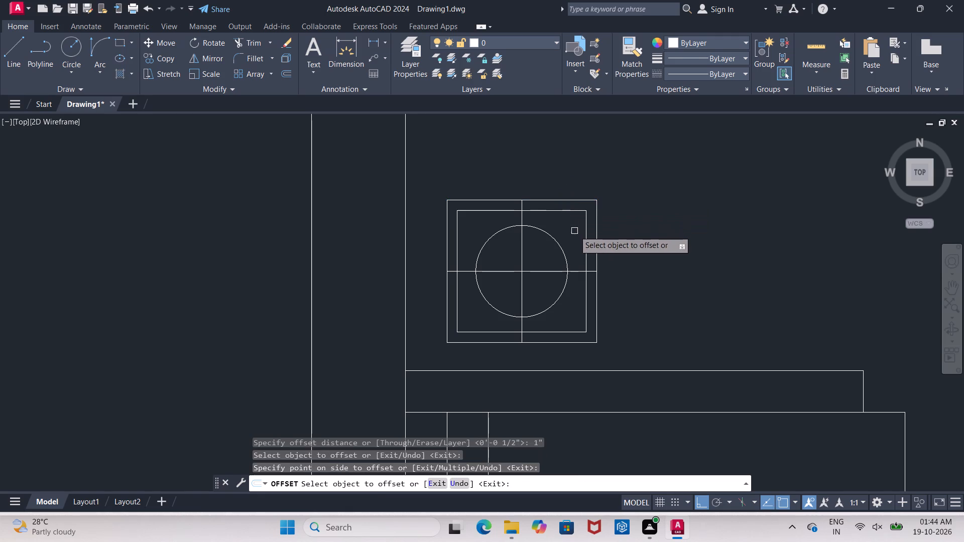
Draw a line 0.5" up from the upper side table's top edge, above the inner border's right side, and continue it left past the table's corner.
{"action": "scroll", "coordinate": [576, 233], "scroll_direction": "down", "scroll_amount": 1}
{"action": "scroll", "coordinate": [505, 194], "scroll_direction": "up", "scroll_amount": 1}
{"action": "key", "text": "Escape"}
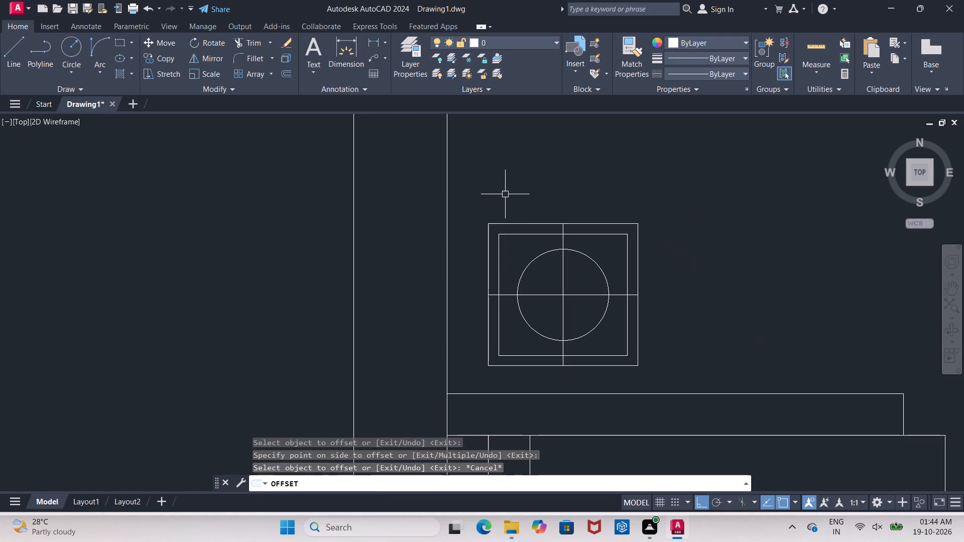
{"action": "left_click", "coordinate": [17, 59]}
{"action": "scroll", "coordinate": [629, 237], "scroll_direction": "up", "scroll_amount": 4}
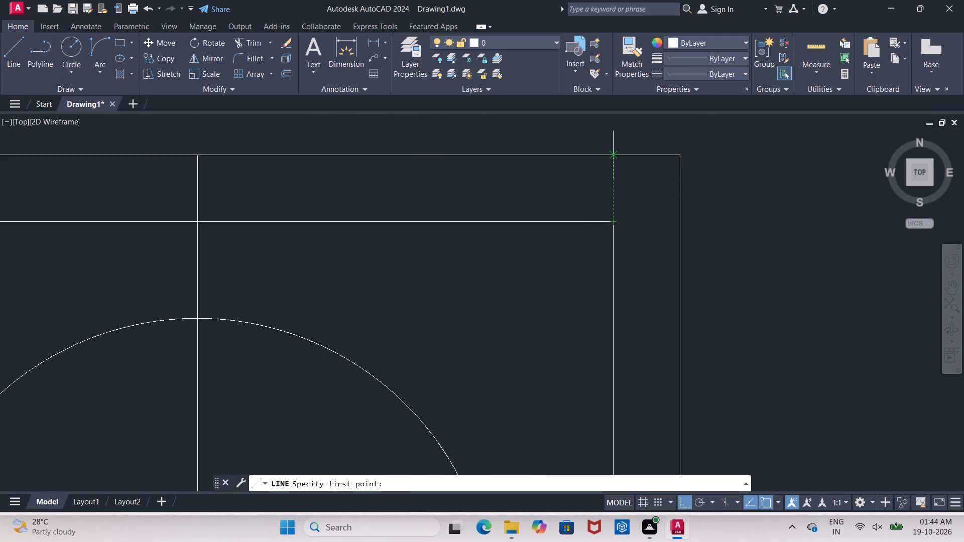
{"action": "left_click", "coordinate": [615, 158]}
{"action": "type", "text": "0.5"}
{"action": "key", "text": "shift+quotedbl"}
{"action": "key", "text": "Return"}
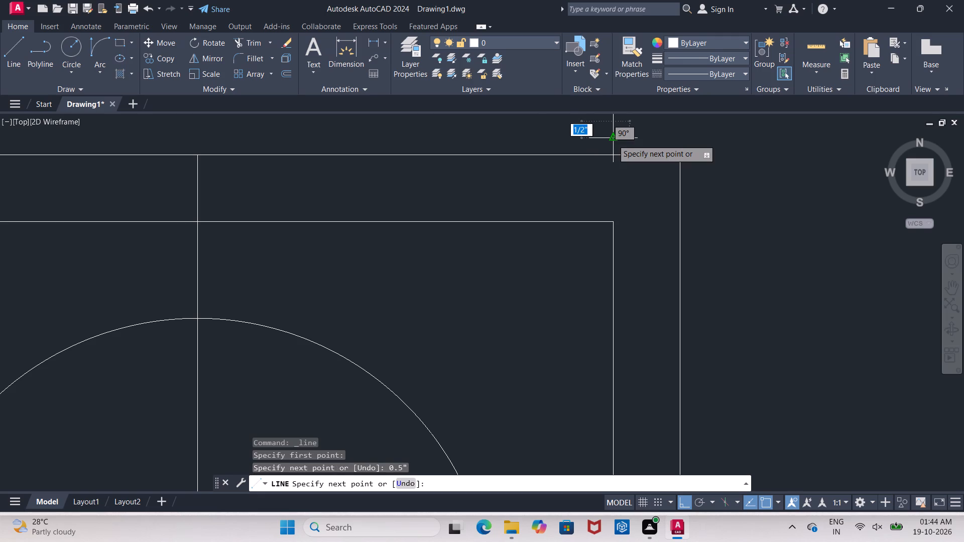
{"action": "middle_click_drag", "start_coordinate": [556, 121], "coordinate": [886, 214]}
{"action": "scroll", "coordinate": [886, 214], "scroll_direction": "down", "scroll_amount": 2}
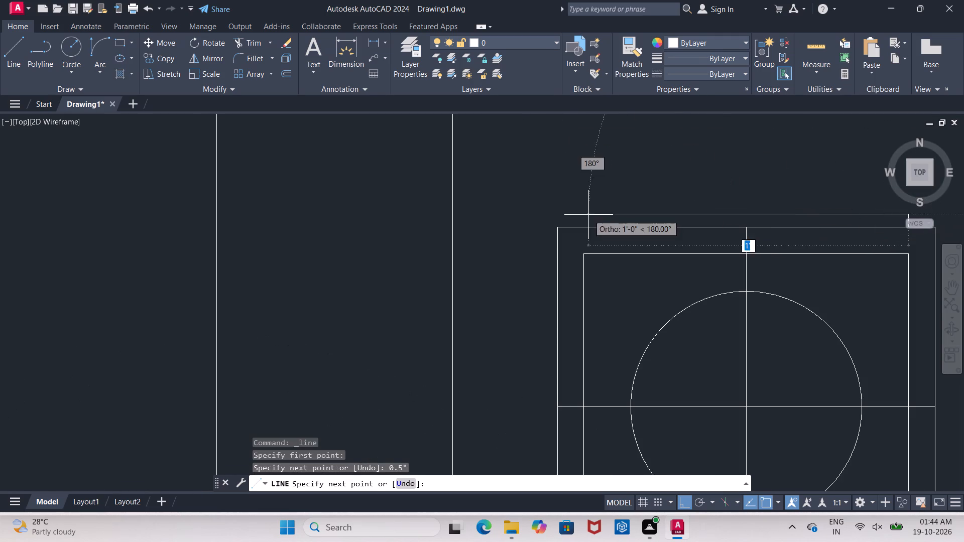
{"action": "left_click", "coordinate": [540, 217]}
{"action": "key", "text": "Escape"}
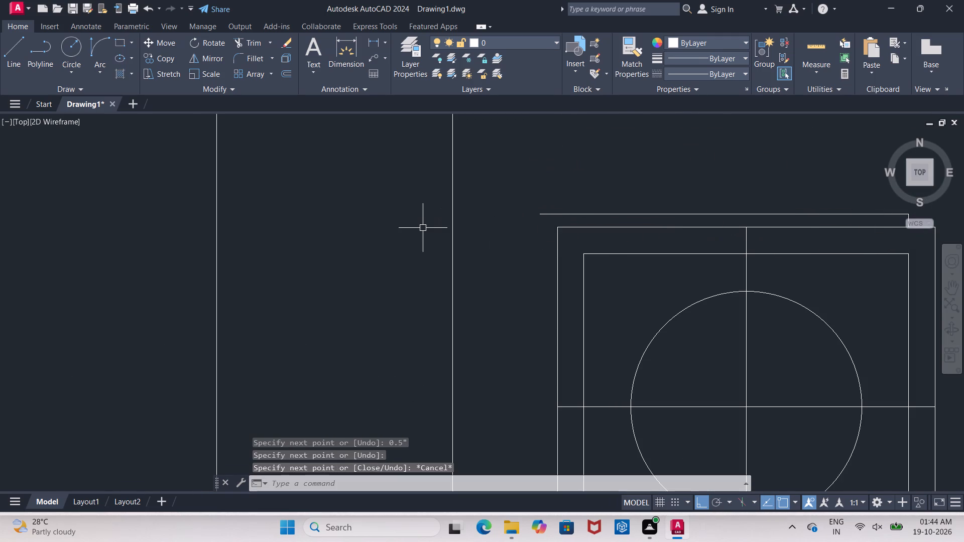
Close the top edge strip with a vertical line aligned with the inner border's left side, and trim both overshooting ends.
{"action": "key", "text": "e"}
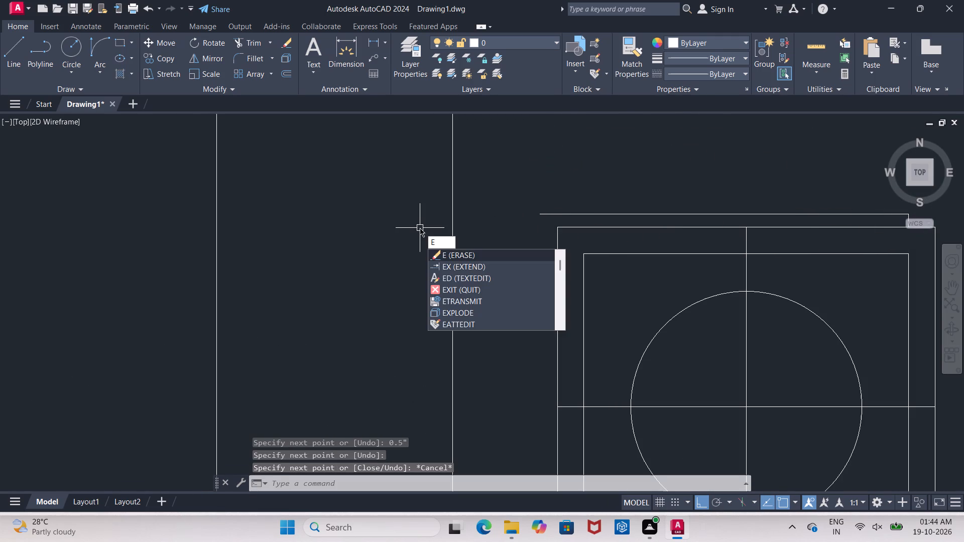
{"action": "key", "text": "Escape"}
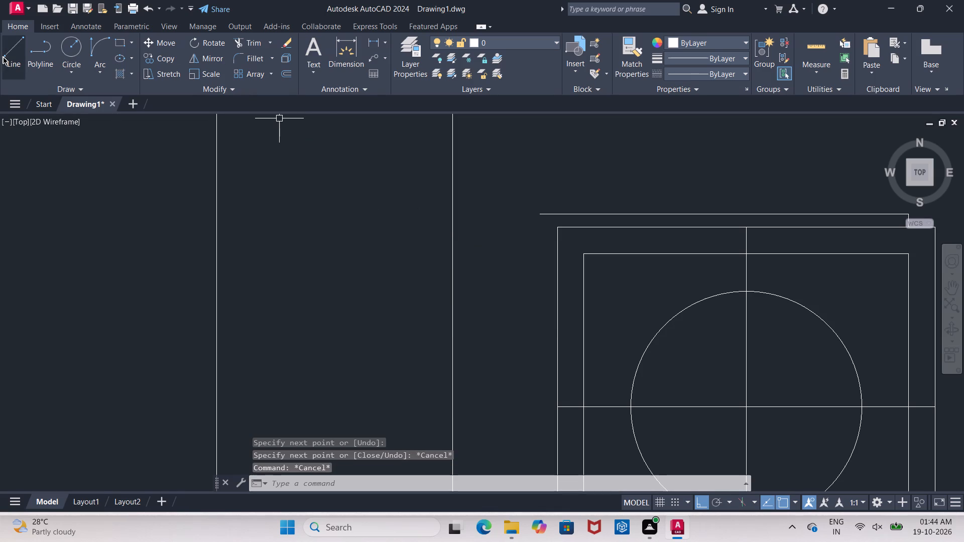
{"action": "left_click", "coordinate": [16, 62]}
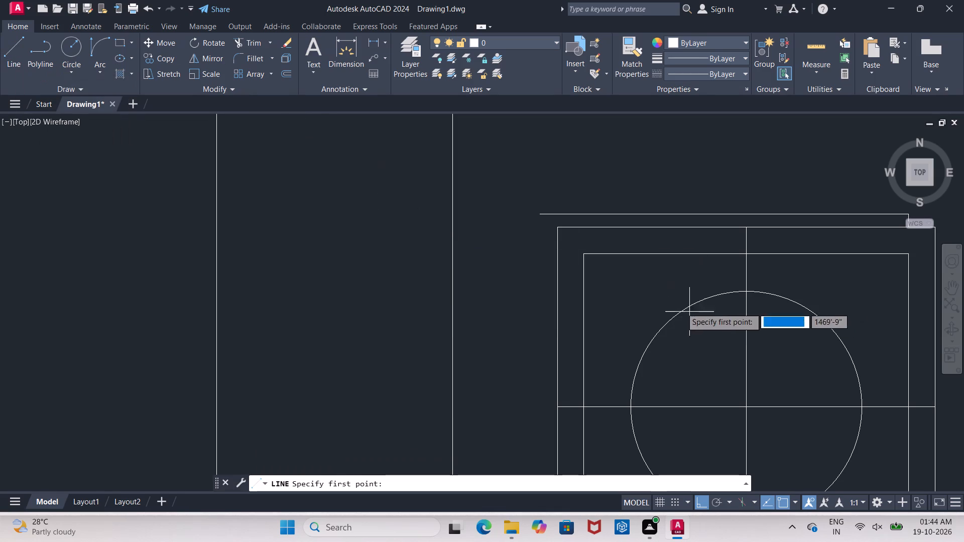
{"action": "left_click", "coordinate": [582, 226]}
{"action": "left_click", "coordinate": [580, 170]}
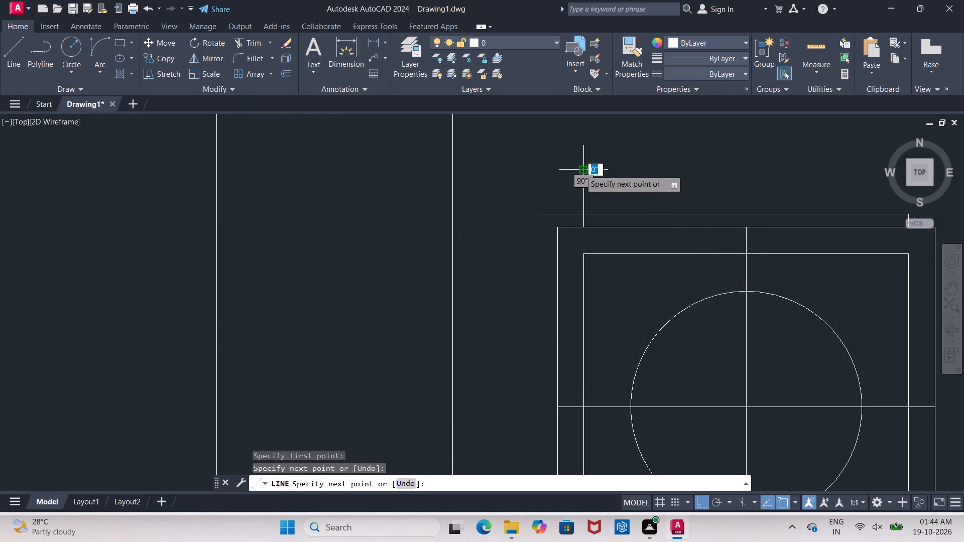
{"action": "key", "text": "Escape"}
{"action": "type", "text": "TR"}
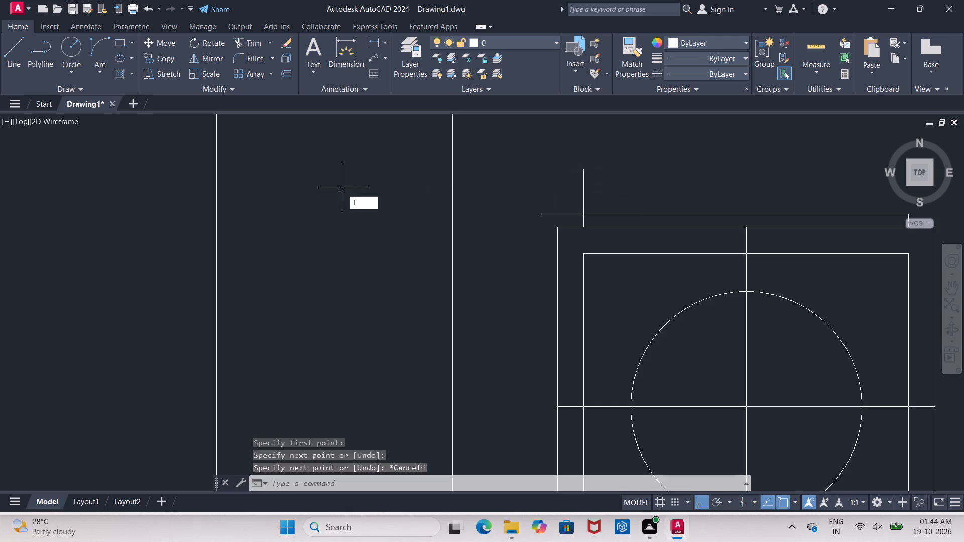
{"action": "key", "text": "space"}
{"action": "key", "text": "space"}
{"action": "left_click", "coordinate": [584, 194]}
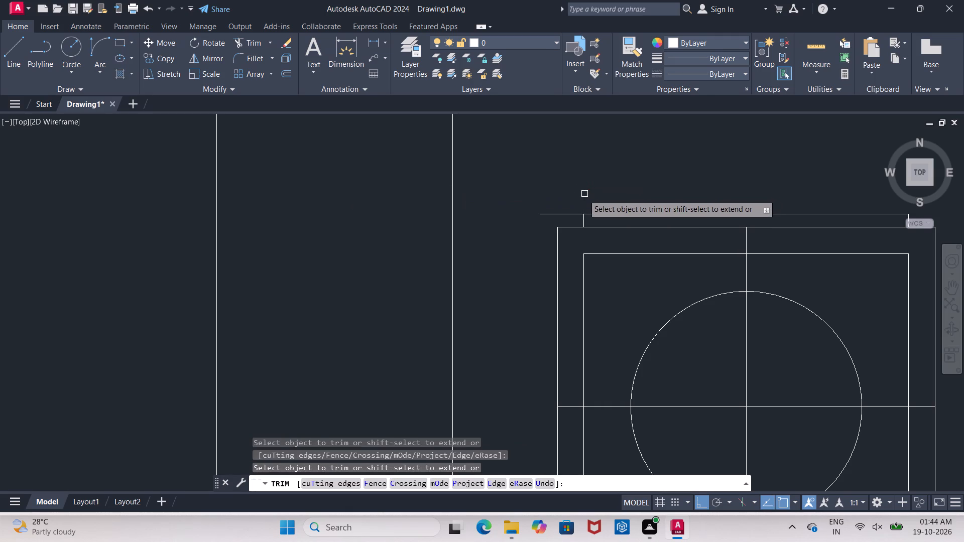
{"action": "left_click", "coordinate": [565, 212]}
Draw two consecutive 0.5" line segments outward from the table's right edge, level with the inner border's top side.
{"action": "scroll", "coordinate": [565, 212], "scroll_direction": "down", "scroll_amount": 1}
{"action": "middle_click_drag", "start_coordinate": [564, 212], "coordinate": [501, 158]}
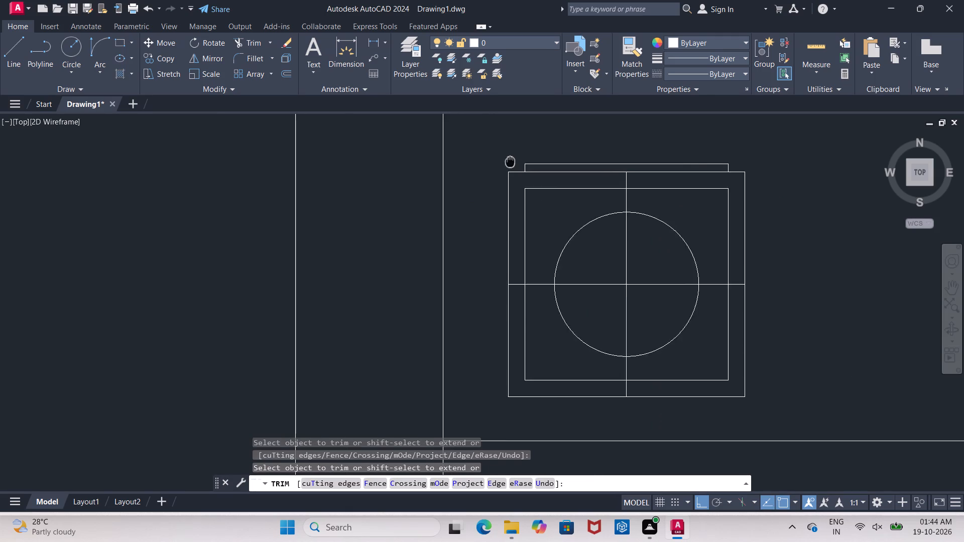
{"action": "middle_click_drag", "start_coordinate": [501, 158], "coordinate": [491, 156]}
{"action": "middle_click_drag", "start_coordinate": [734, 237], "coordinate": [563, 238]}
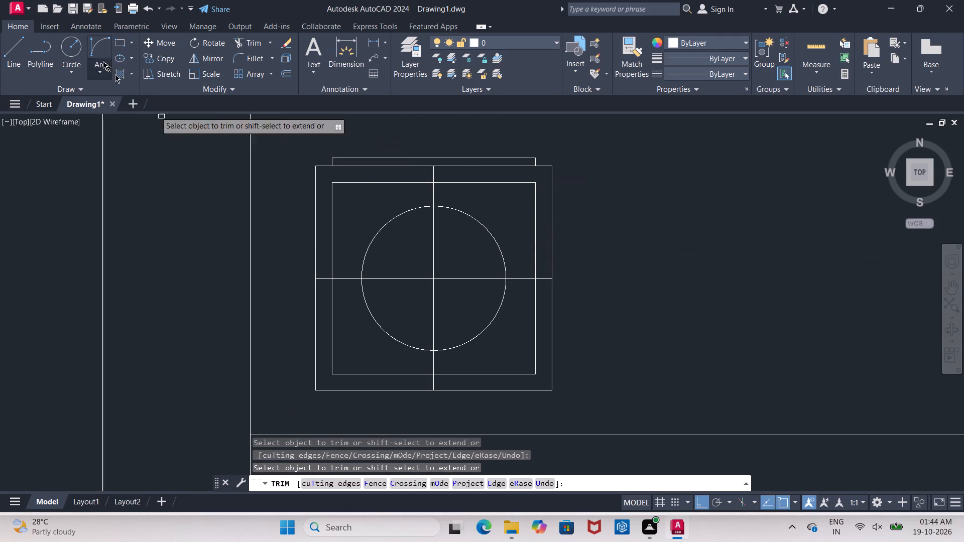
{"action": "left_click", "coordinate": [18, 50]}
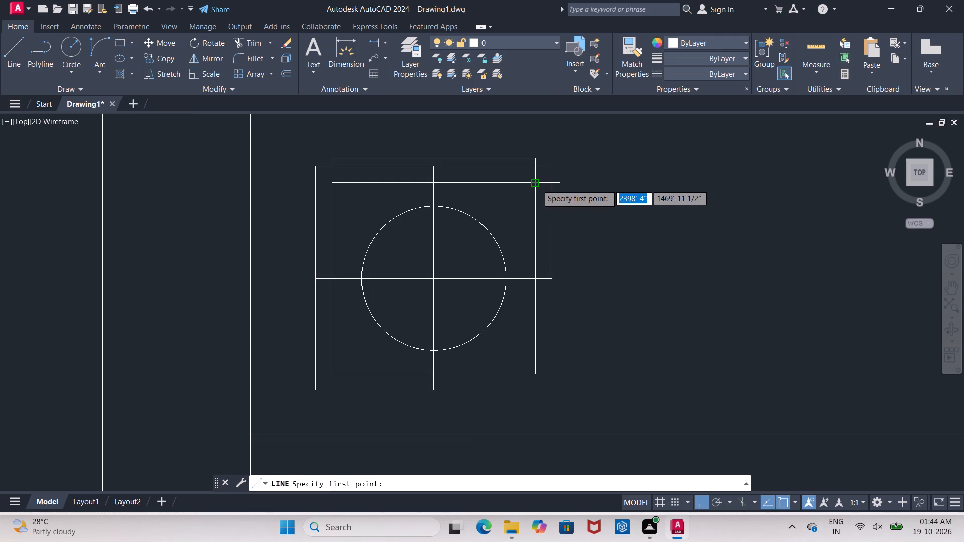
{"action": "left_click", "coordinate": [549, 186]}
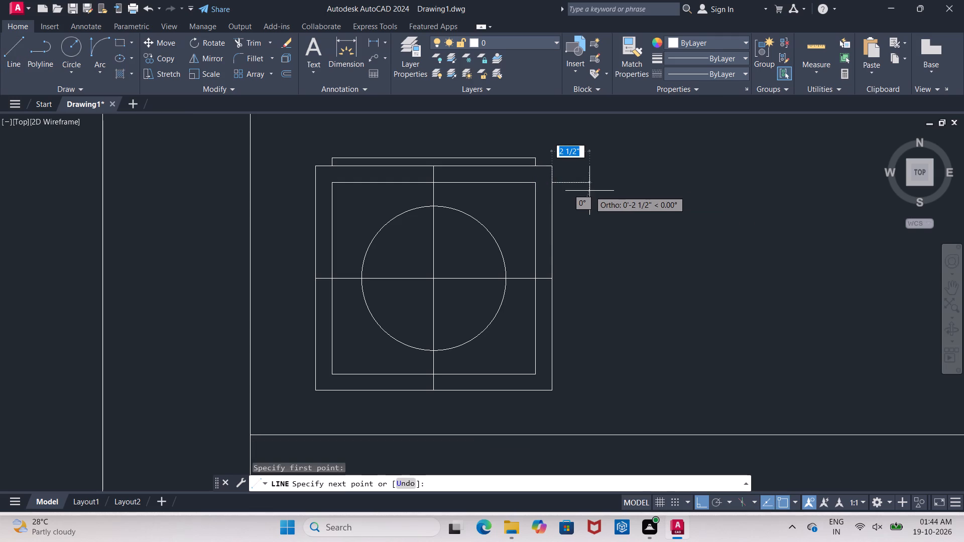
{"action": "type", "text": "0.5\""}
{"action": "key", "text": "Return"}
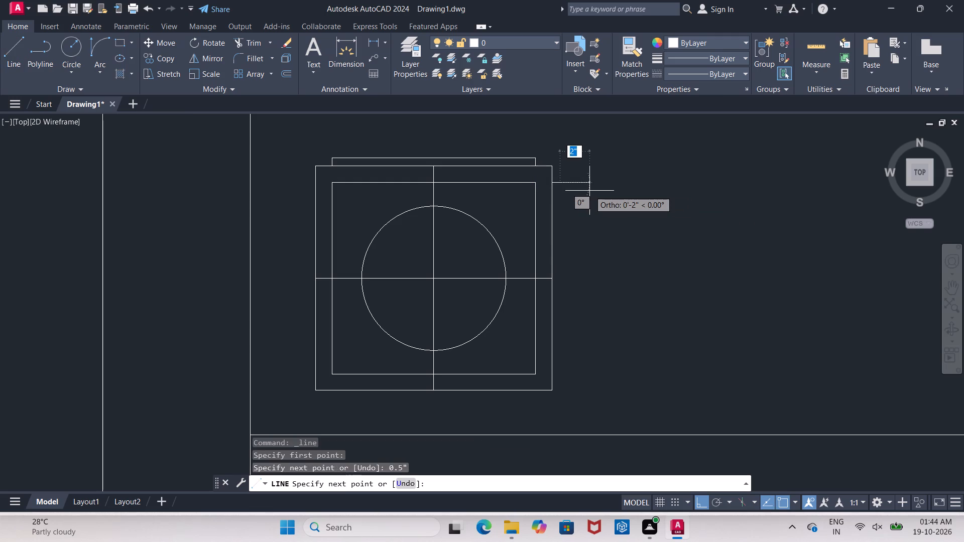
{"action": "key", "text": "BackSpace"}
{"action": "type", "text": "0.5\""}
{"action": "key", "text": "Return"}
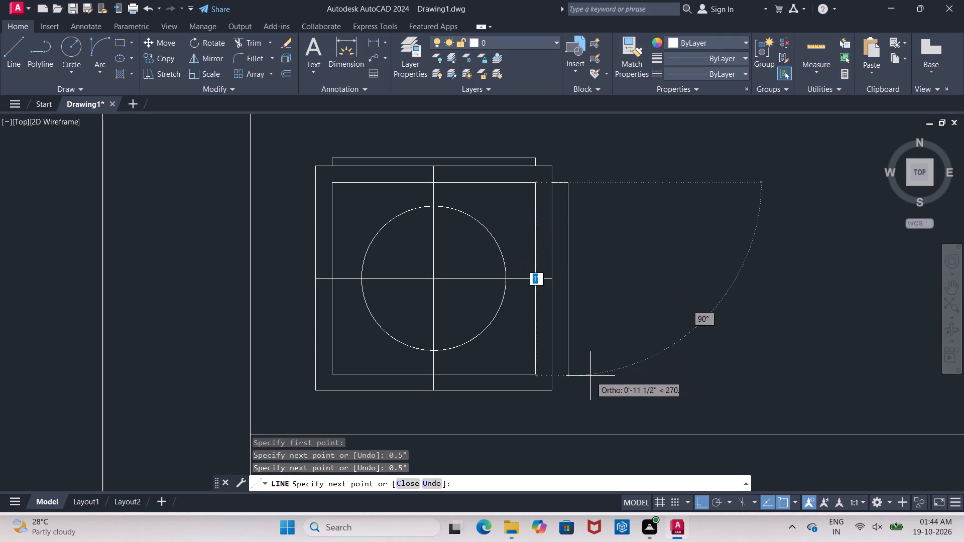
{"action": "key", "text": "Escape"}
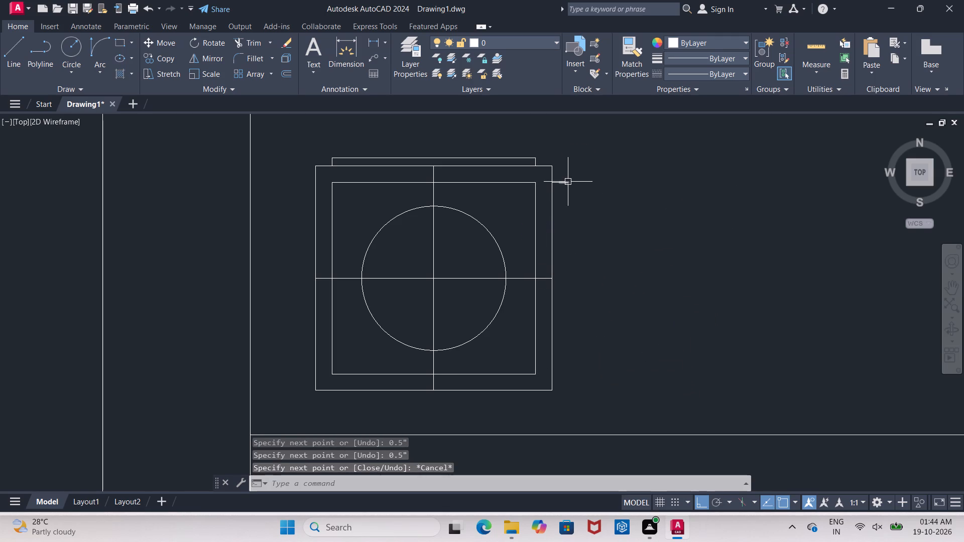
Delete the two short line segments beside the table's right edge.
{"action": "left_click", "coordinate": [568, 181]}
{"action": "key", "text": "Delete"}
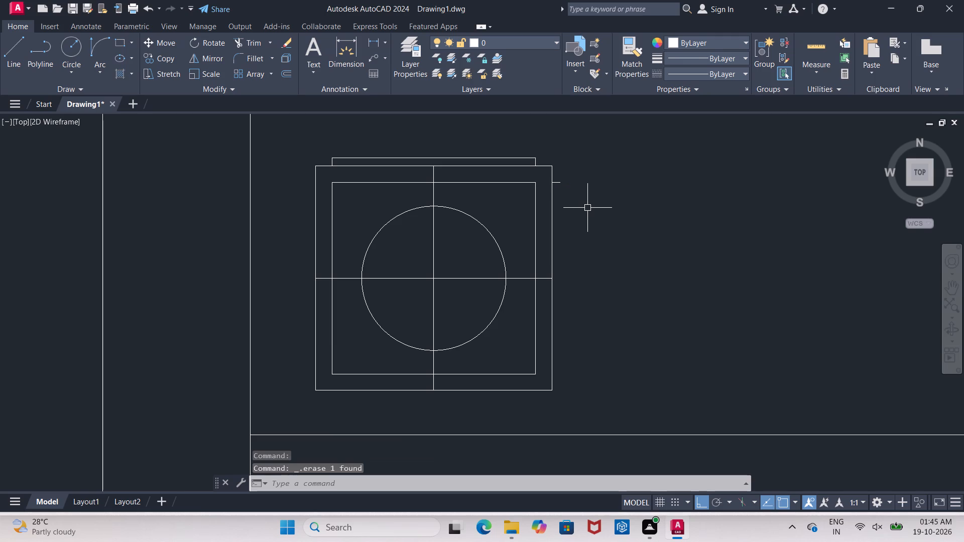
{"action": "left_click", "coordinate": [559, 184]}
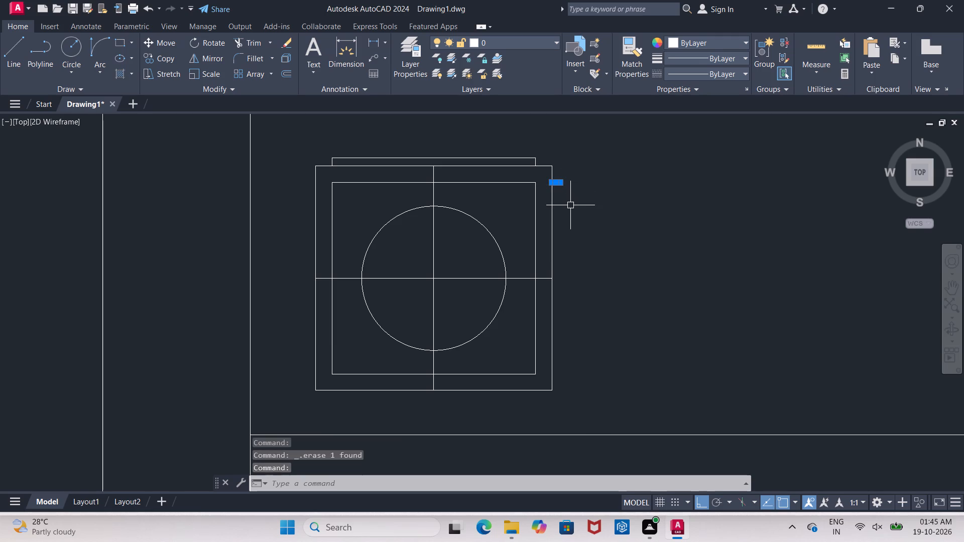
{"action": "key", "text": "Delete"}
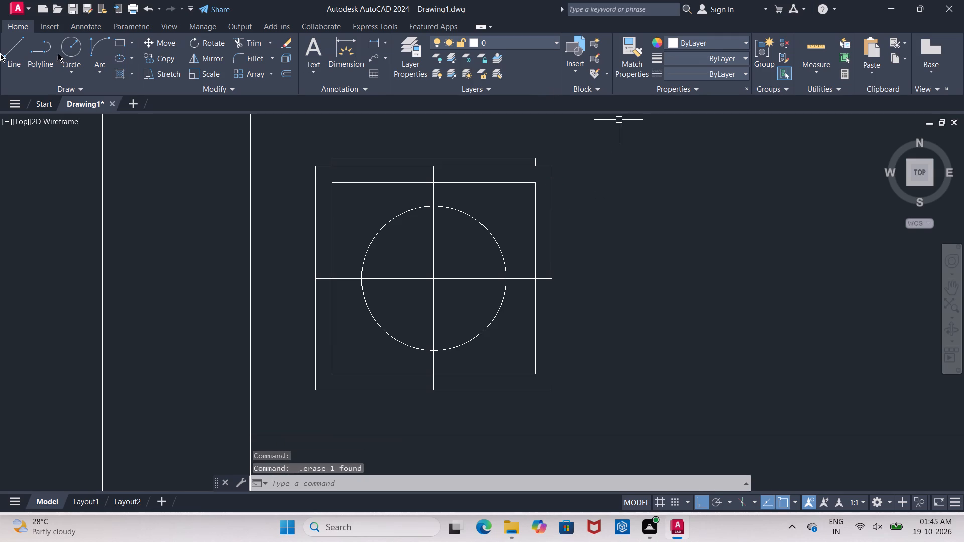
Draw a line 0.5" out from the table's right edge, level with the inner border's top, and continue it down past the table's bottom corner.
{"action": "left_click", "coordinate": [14, 55]}
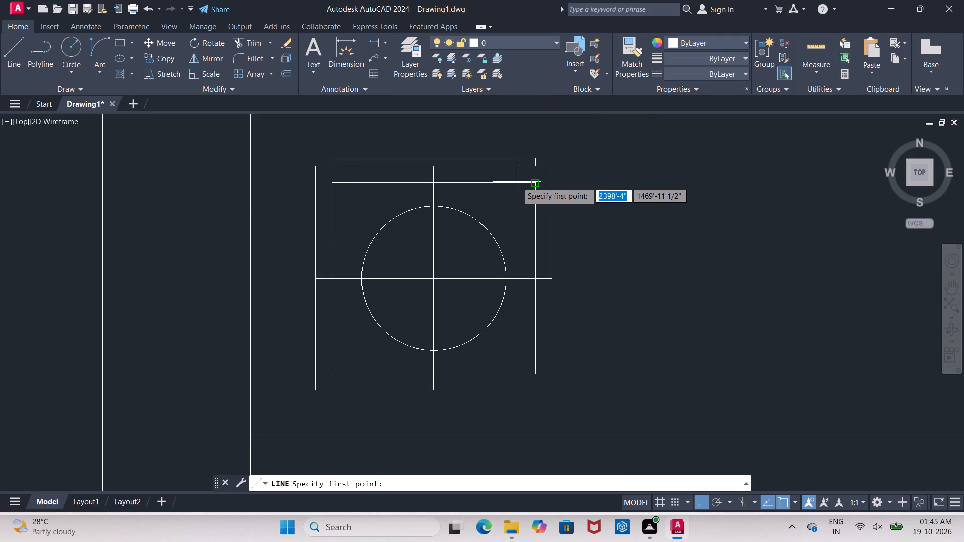
{"action": "left_click", "coordinate": [553, 183]}
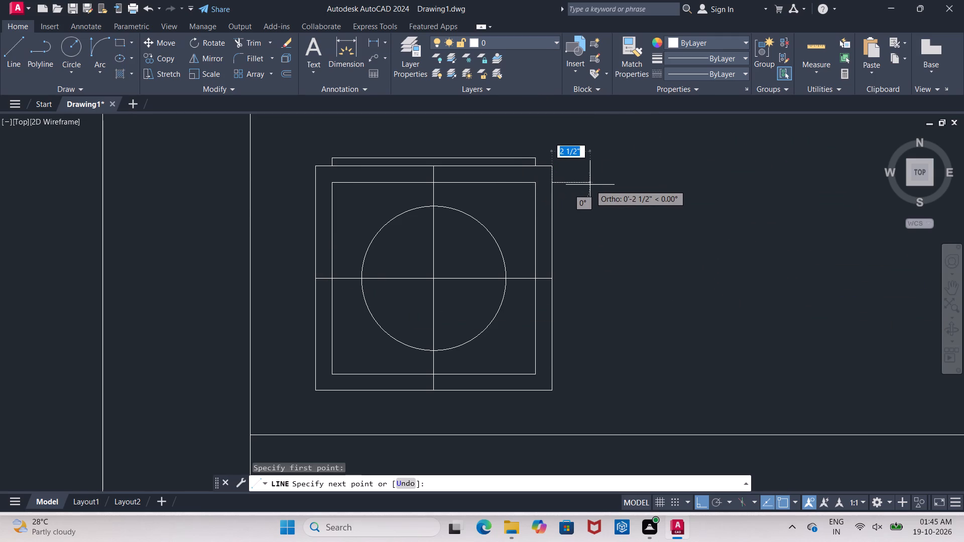
{"action": "type", "text": "0.5"}
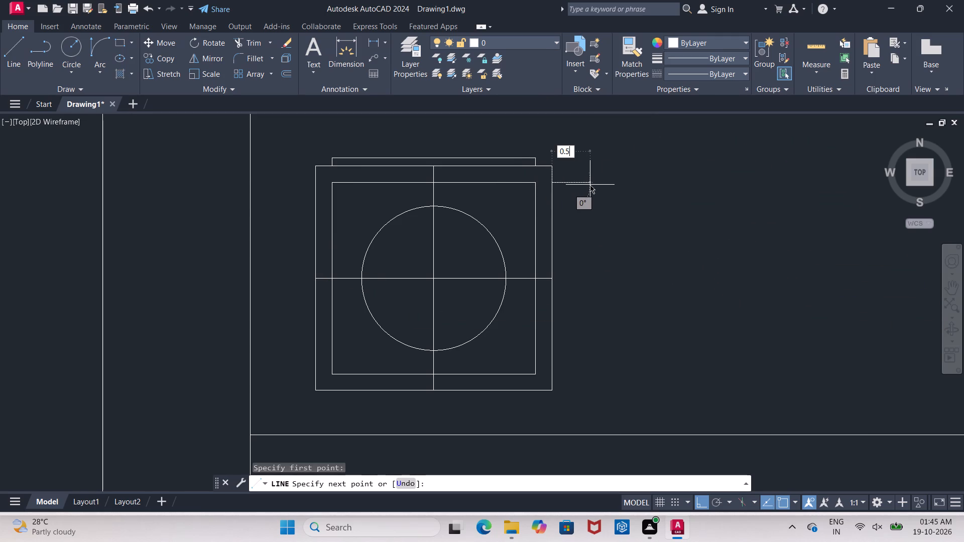
{"action": "key", "text": "shift+quotedbl"}
{"action": "key", "text": "Return"}
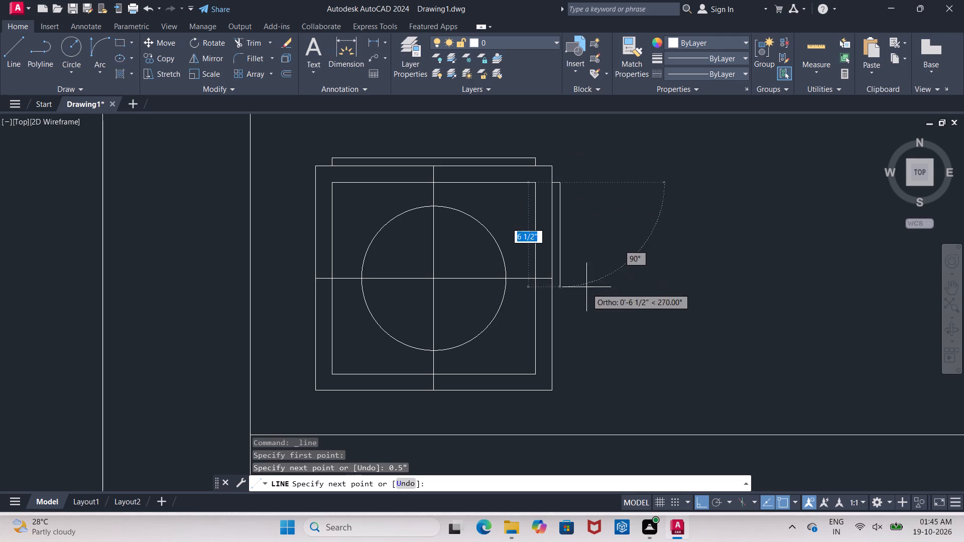
{"action": "left_click", "coordinate": [597, 406]}
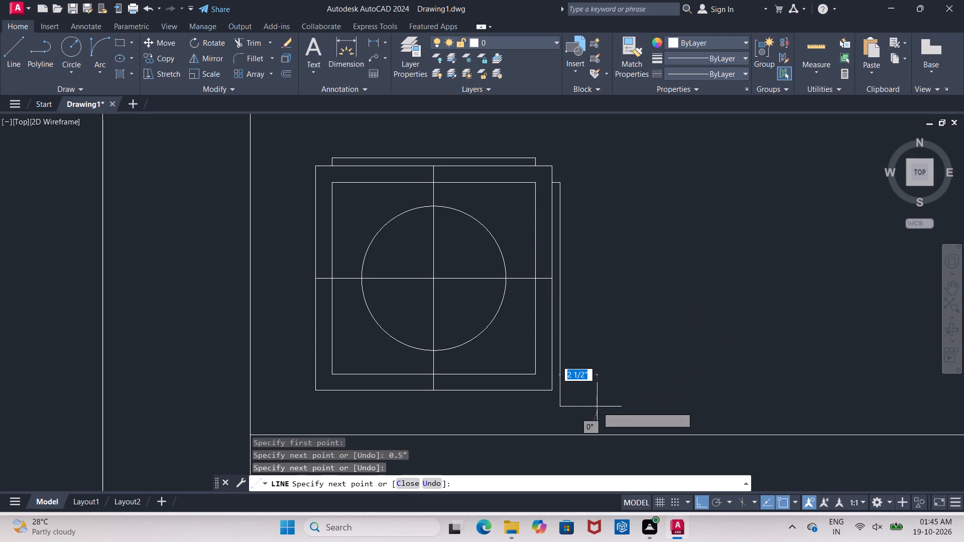
{"action": "key", "text": "Escape"}
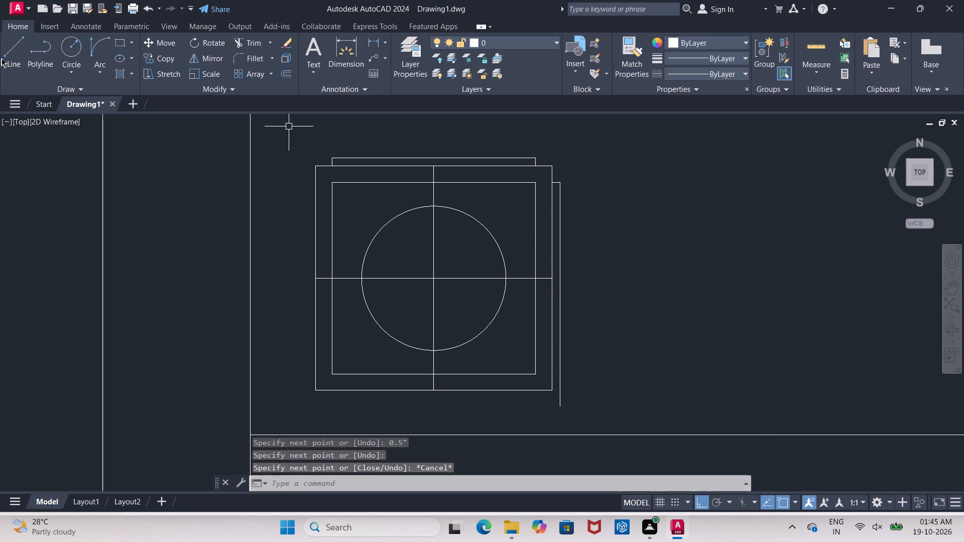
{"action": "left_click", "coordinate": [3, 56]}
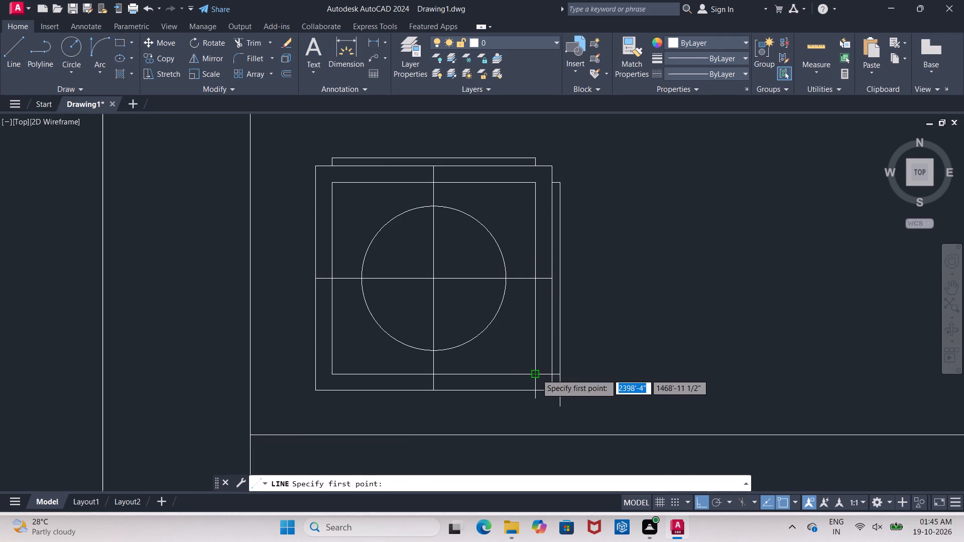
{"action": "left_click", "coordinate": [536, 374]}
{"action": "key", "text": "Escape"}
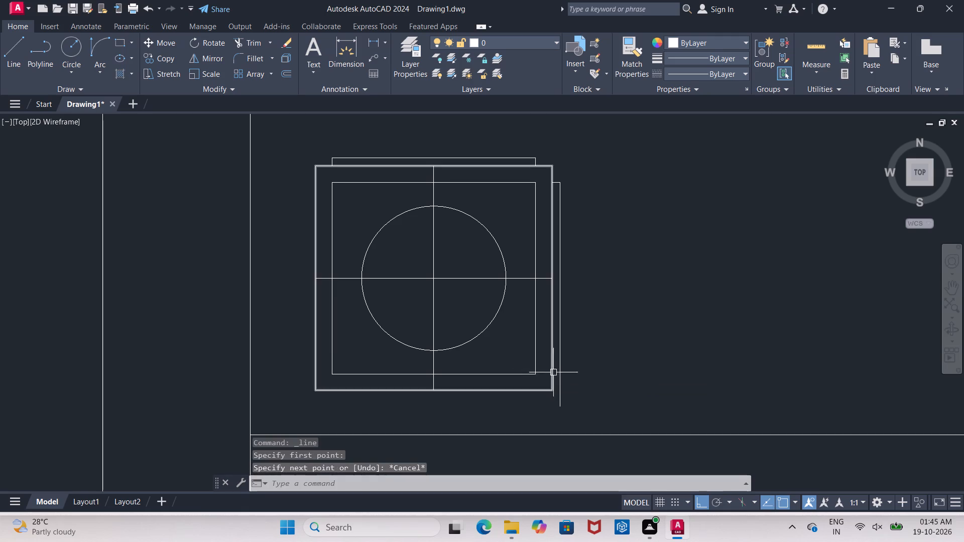
Close the right edge strip with a horizontal line level with the inner border's bottom side, and trim both overshooting ends.
{"action": "left_click", "coordinate": [6, 60]}
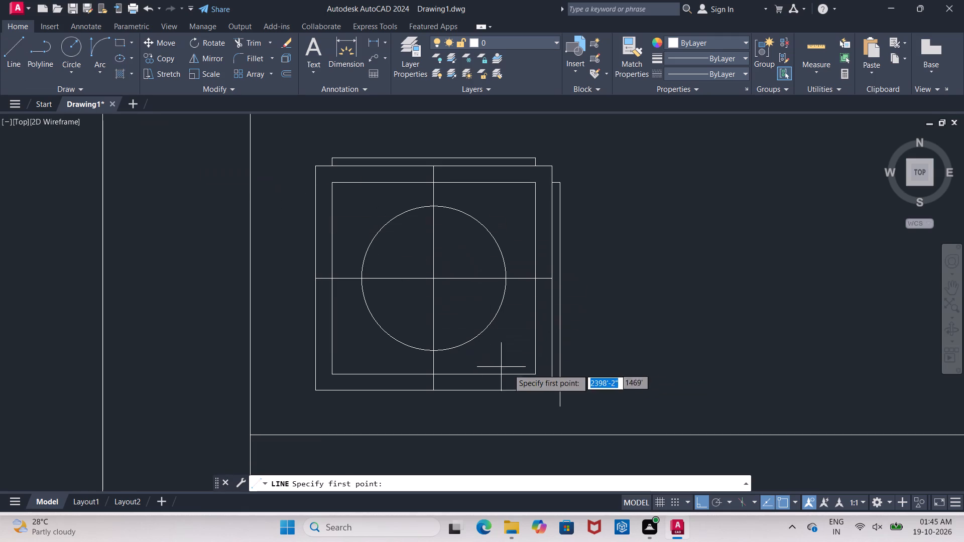
{"action": "left_click", "coordinate": [552, 375]}
{"action": "left_click", "coordinate": [587, 374]}
{"action": "key", "text": "Escape"}
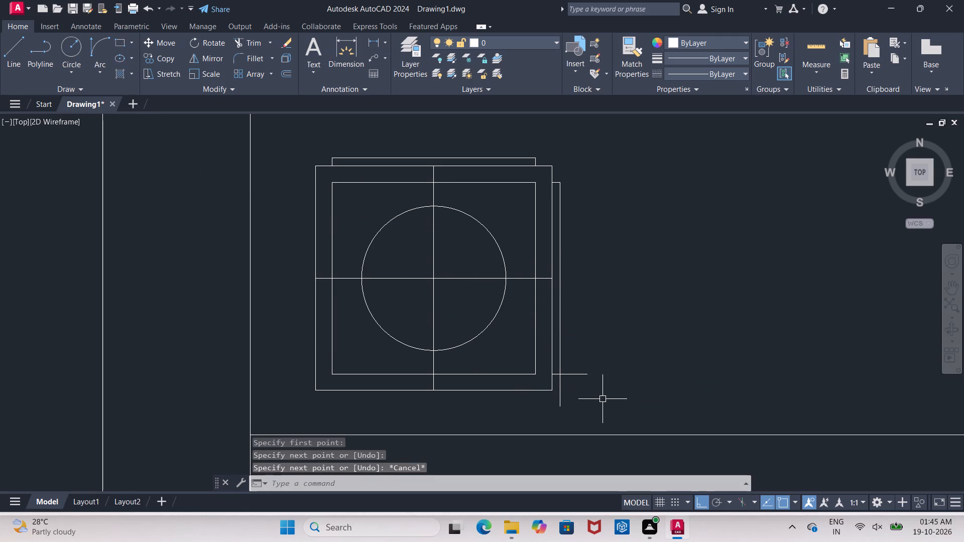
{"action": "key", "text": "t"}
{"action": "key", "text": "r"}
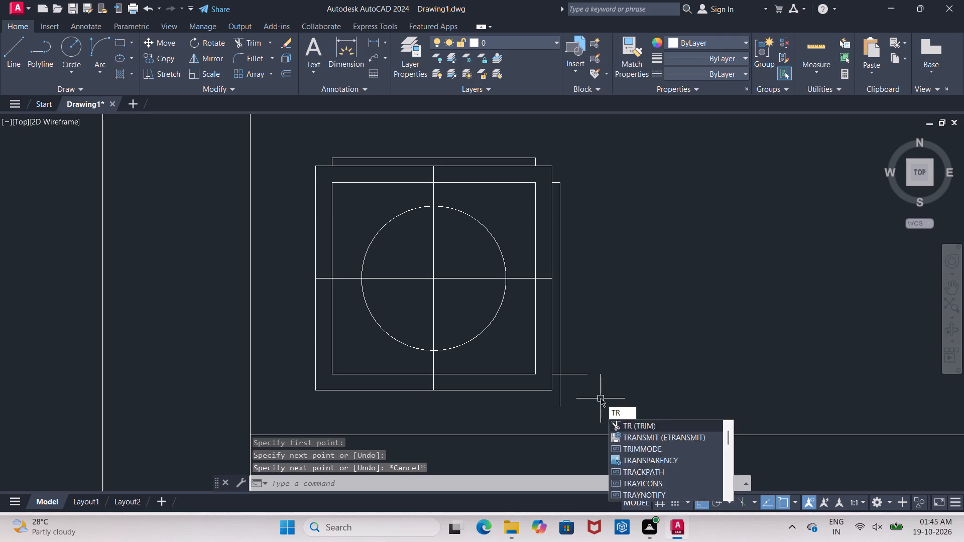
{"action": "key", "text": "space"}
{"action": "key", "text": "space"}
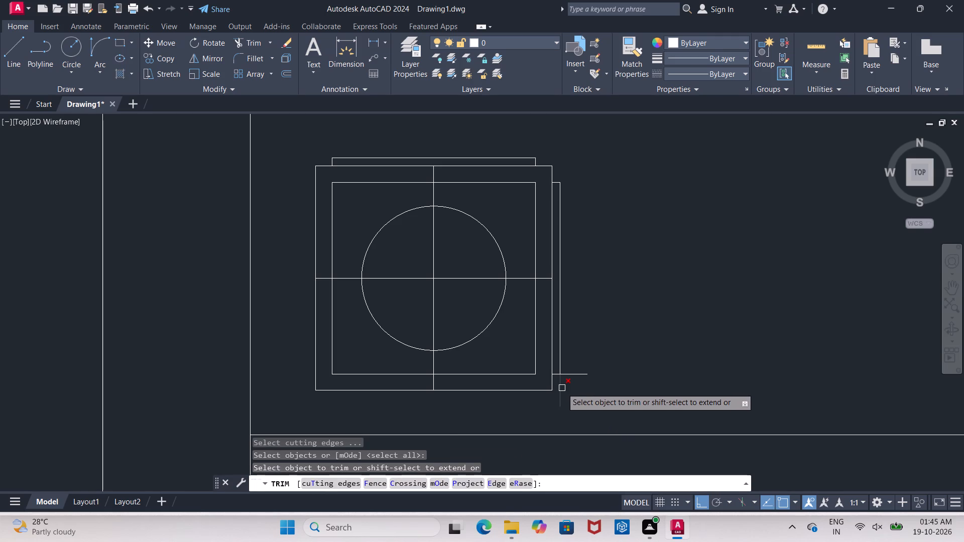
{"action": "left_click", "coordinate": [562, 388]}
{"action": "left_click", "coordinate": [568, 376]}
{"action": "scroll", "coordinate": [568, 376], "scroll_direction": "down", "scroll_amount": 1}
{"action": "middle_click_drag", "start_coordinate": [568, 376], "coordinate": [639, 312]}
{"action": "scroll", "coordinate": [475, 325], "scroll_direction": "up", "scroll_amount": 1}
{"action": "middle_click_drag", "start_coordinate": [573, 337], "coordinate": [563, 337]}
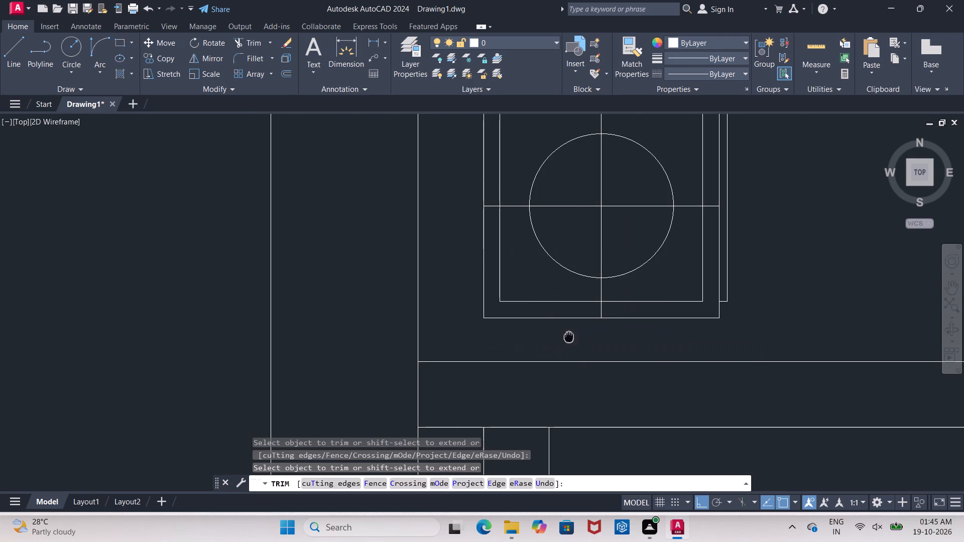
{"action": "middle_click_drag", "start_coordinate": [563, 337], "coordinate": [474, 337]}
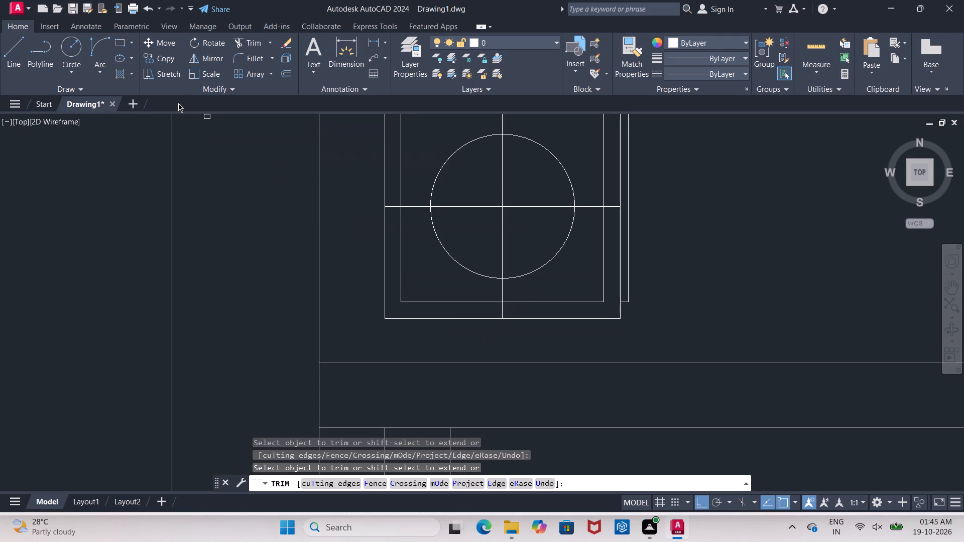
Draw a line 0.5" down from the table's bottom edge, aligned with the inner border's left side, and continue it right past the table's corner.
{"action": "left_click", "coordinate": [10, 49]}
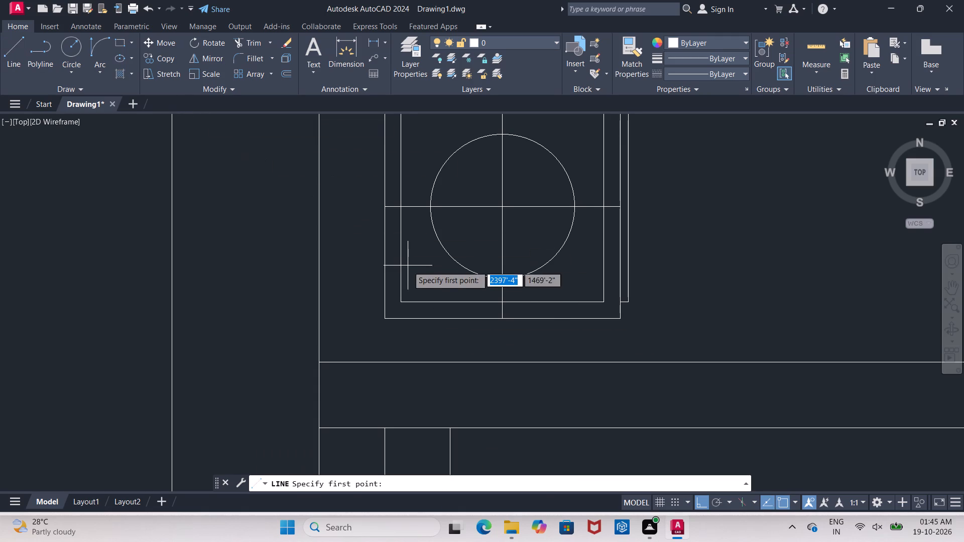
{"action": "left_click", "coordinate": [401, 319]}
{"action": "type", "text": "0.5\""}
{"action": "key", "text": "Return"}
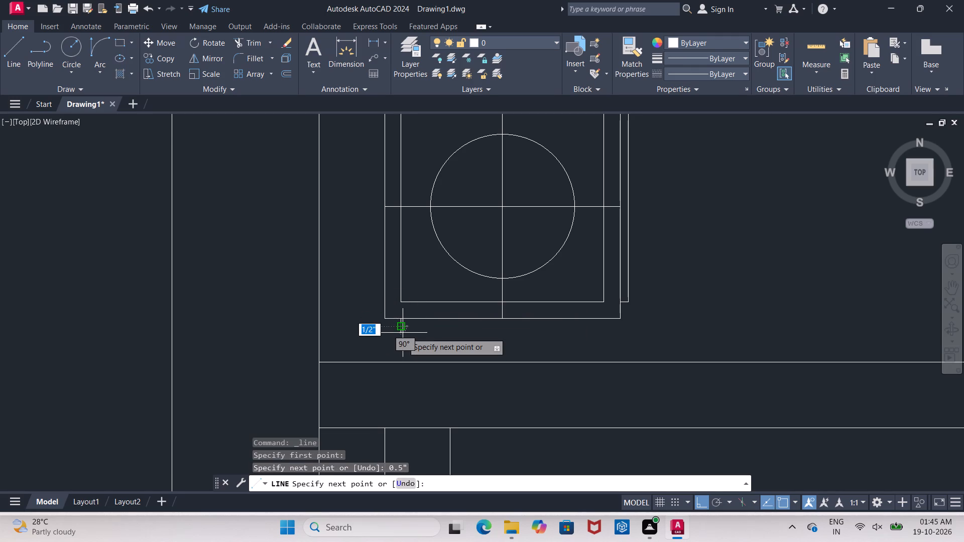
{"action": "left_click", "coordinate": [660, 350]}
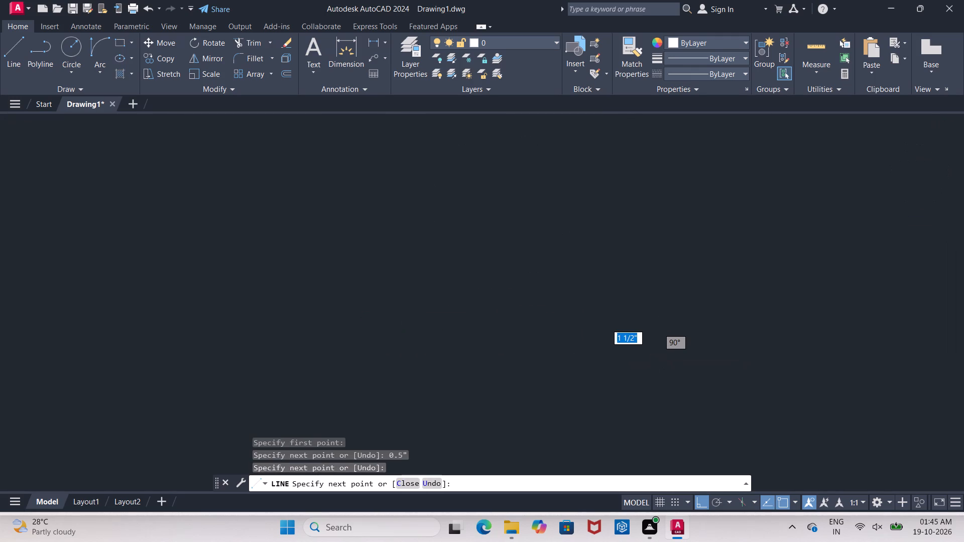
{"action": "key", "text": "Escape"}
Close the bottom edge strip with a vertical line aligned with the inner border's right side, and trim both overshooting ends.
{"action": "left_click", "coordinate": [13, 47]}
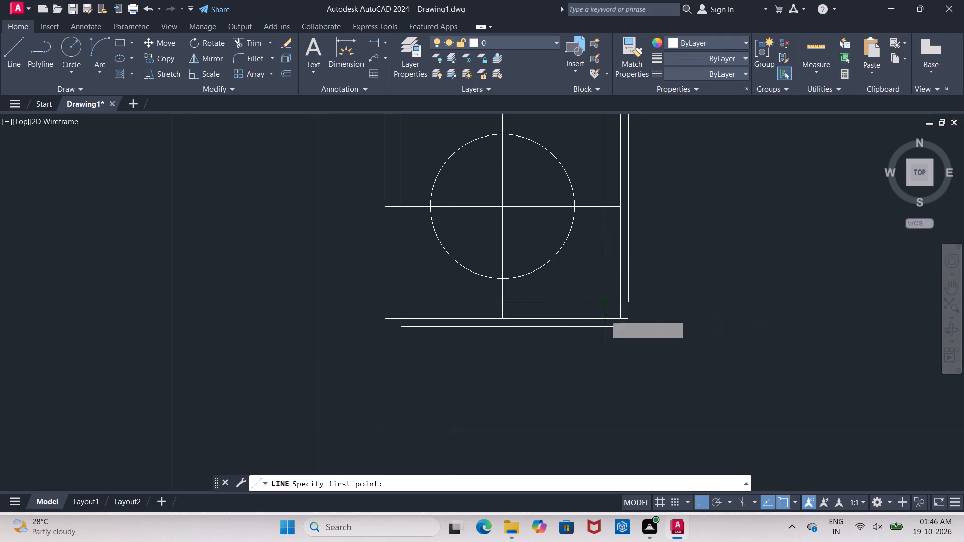
{"action": "left_click", "coordinate": [604, 319]}
{"action": "left_click", "coordinate": [603, 339]}
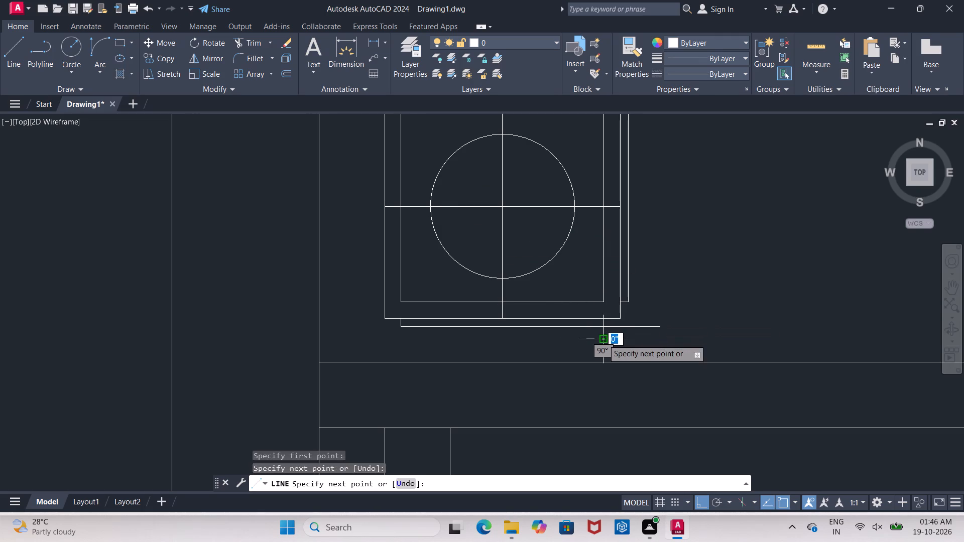
{"action": "key", "text": "Escape"}
{"action": "type", "text": "TR"}
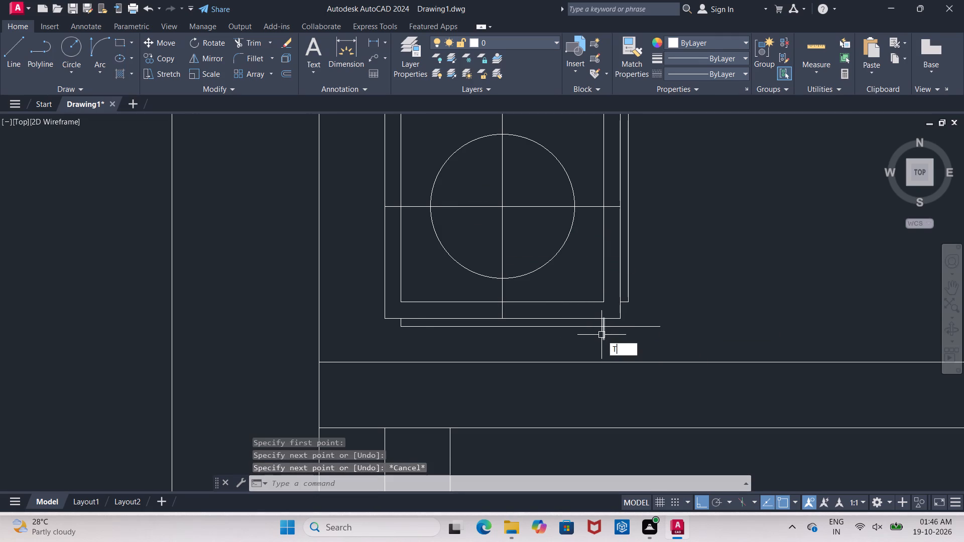
{"action": "key", "text": "space"}
{"action": "key", "text": "space"}
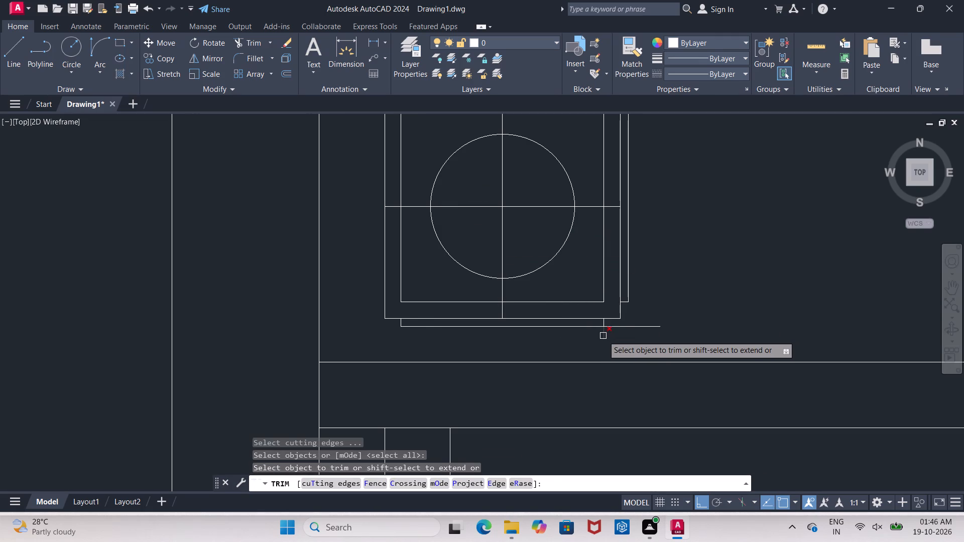
{"action": "left_click", "coordinate": [603, 336]}
{"action": "left_click", "coordinate": [613, 329]}
{"action": "scroll", "coordinate": [613, 332], "scroll_direction": "down", "scroll_amount": 1}
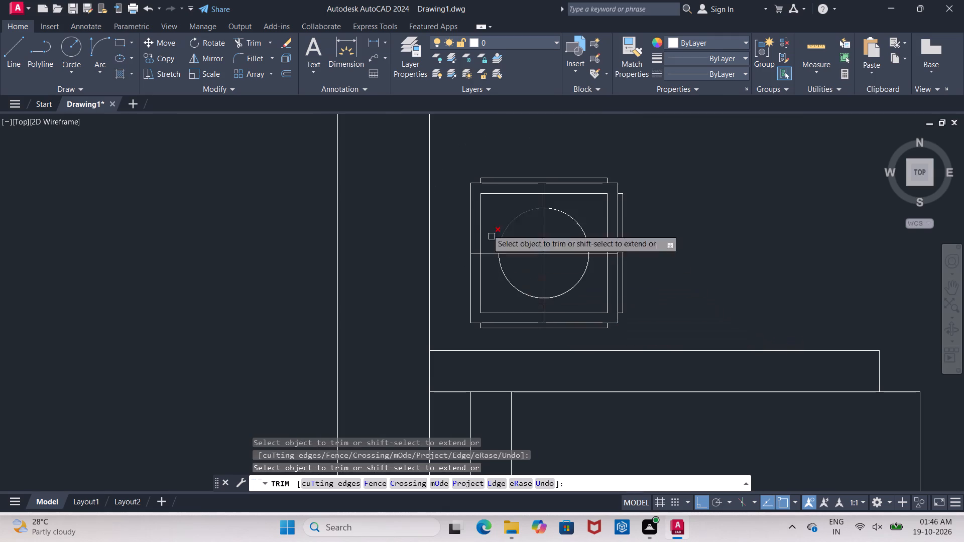
{"action": "scroll", "coordinate": [467, 199], "scroll_direction": "up", "scroll_amount": 1}
{"action": "key", "text": "Escape"}
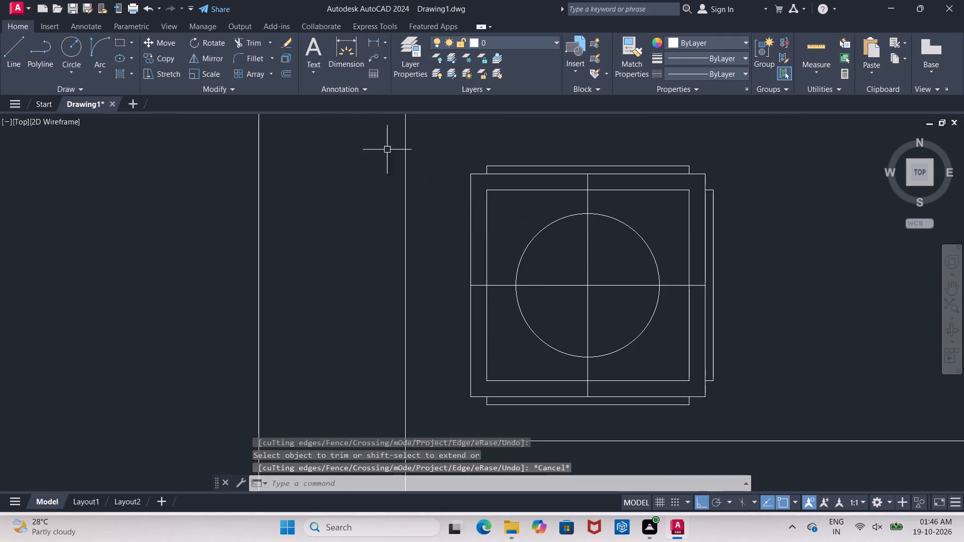
Draw a line 0.5" out from the table's left edge, level with the inner border's top, and continue it down past the table's bottom corner.
{"action": "left_click", "coordinate": [10, 52]}
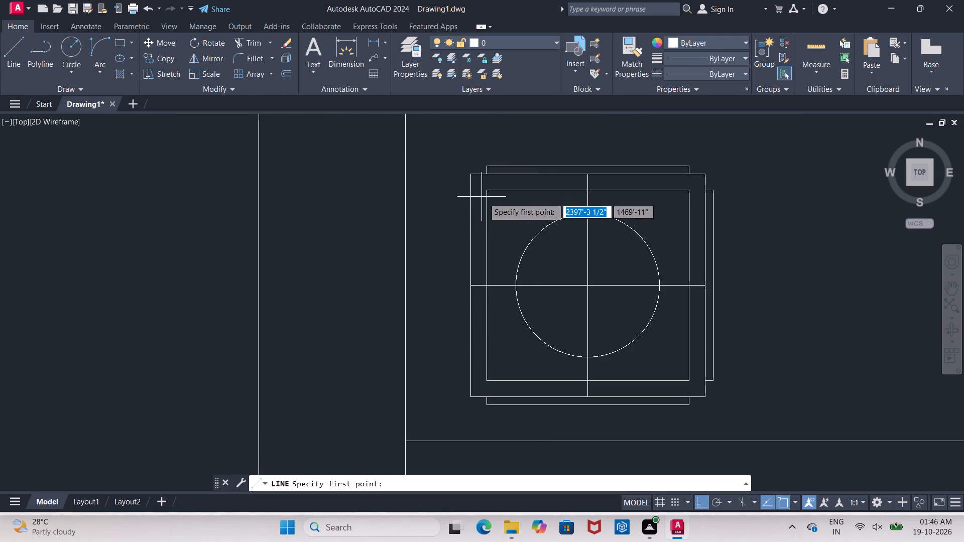
{"action": "left_click", "coordinate": [470, 191]}
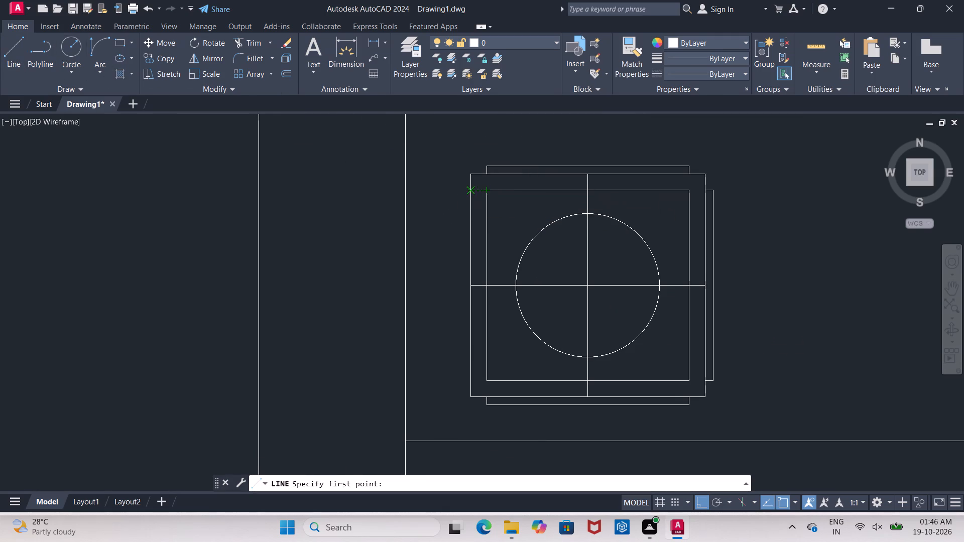
{"action": "type", "text": "0.5\""}
{"action": "key", "text": "Return"}
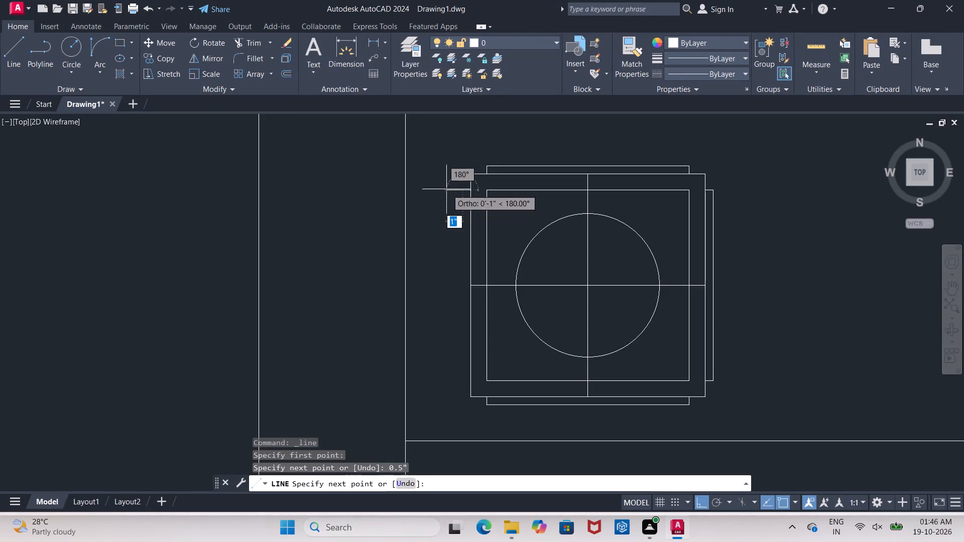
{"action": "left_click", "coordinate": [456, 402]}
{"action": "key", "text": "Escape"}
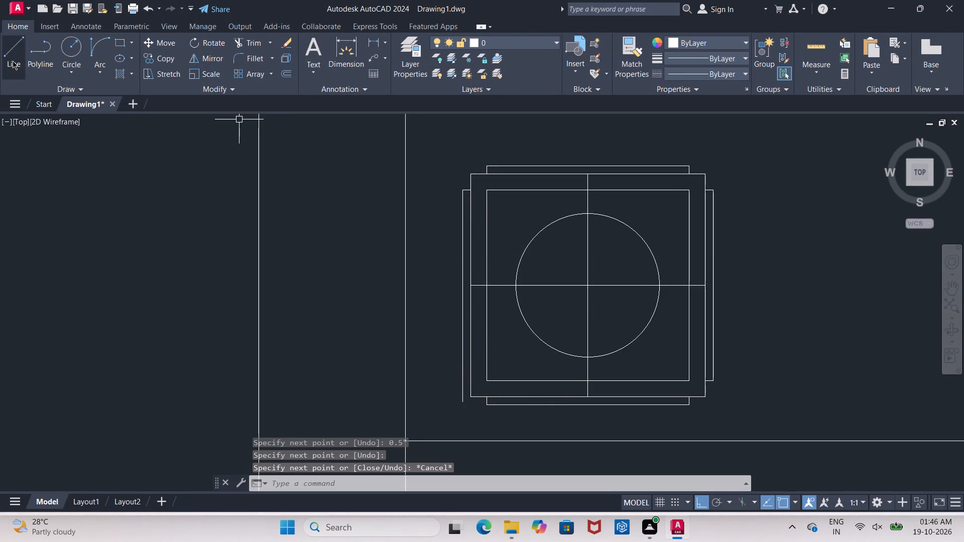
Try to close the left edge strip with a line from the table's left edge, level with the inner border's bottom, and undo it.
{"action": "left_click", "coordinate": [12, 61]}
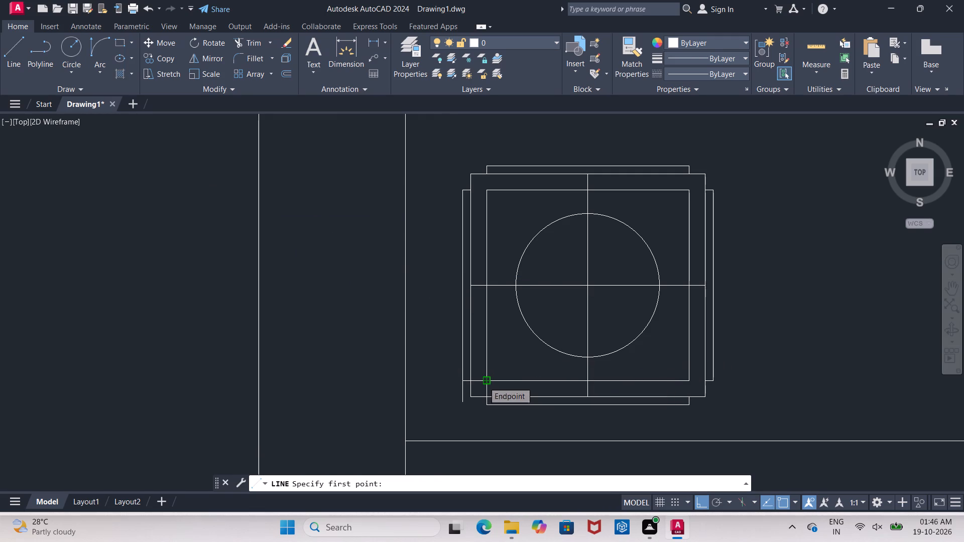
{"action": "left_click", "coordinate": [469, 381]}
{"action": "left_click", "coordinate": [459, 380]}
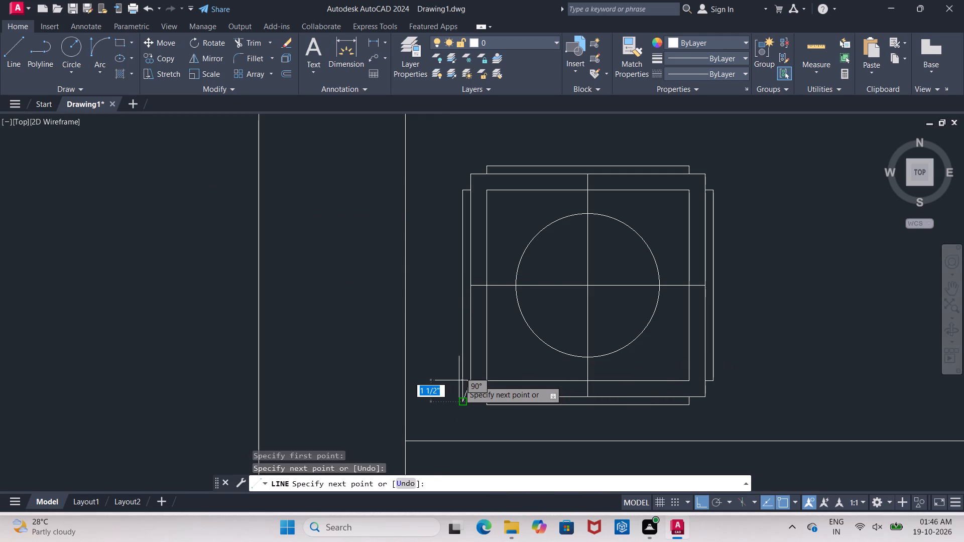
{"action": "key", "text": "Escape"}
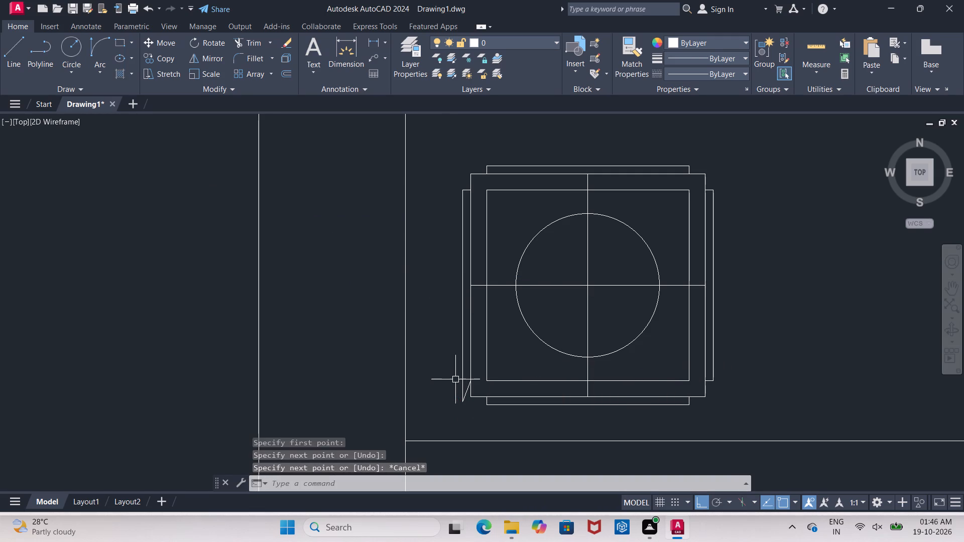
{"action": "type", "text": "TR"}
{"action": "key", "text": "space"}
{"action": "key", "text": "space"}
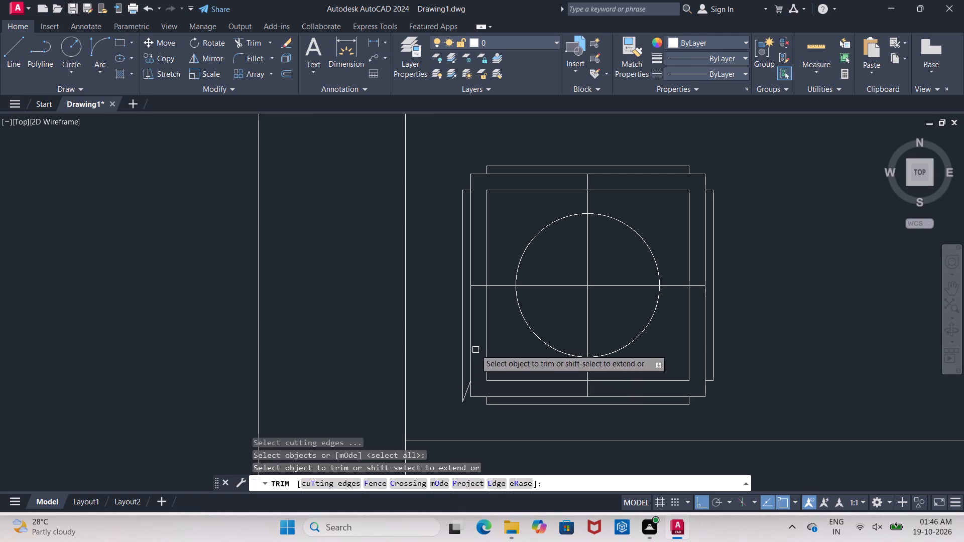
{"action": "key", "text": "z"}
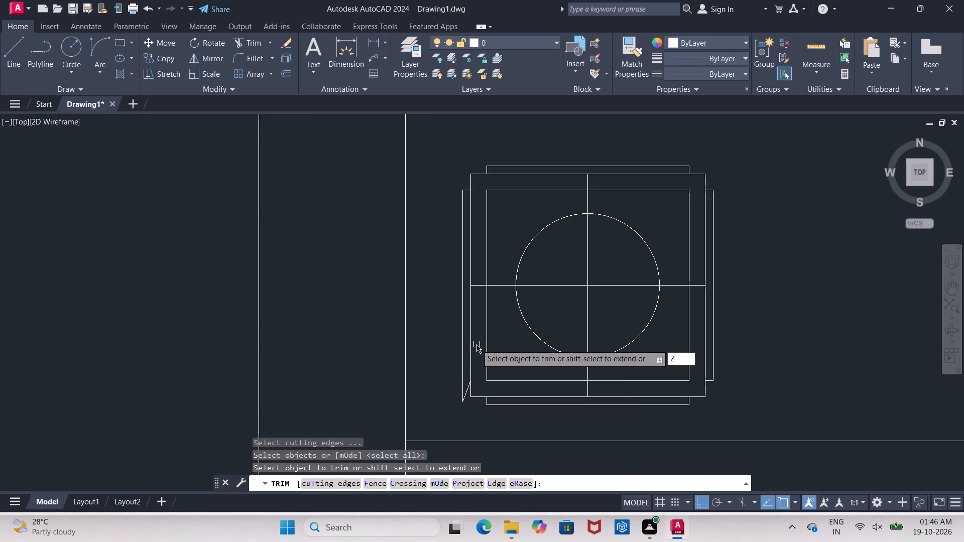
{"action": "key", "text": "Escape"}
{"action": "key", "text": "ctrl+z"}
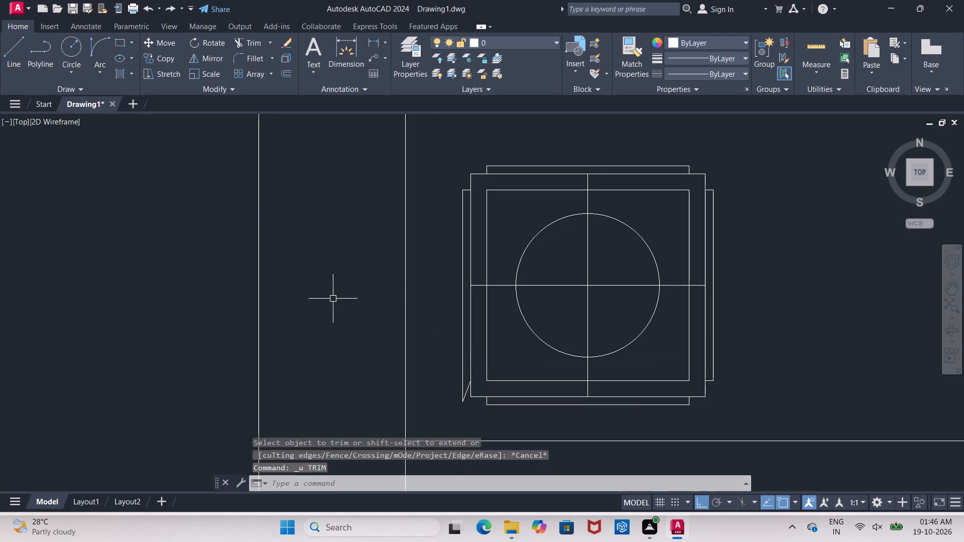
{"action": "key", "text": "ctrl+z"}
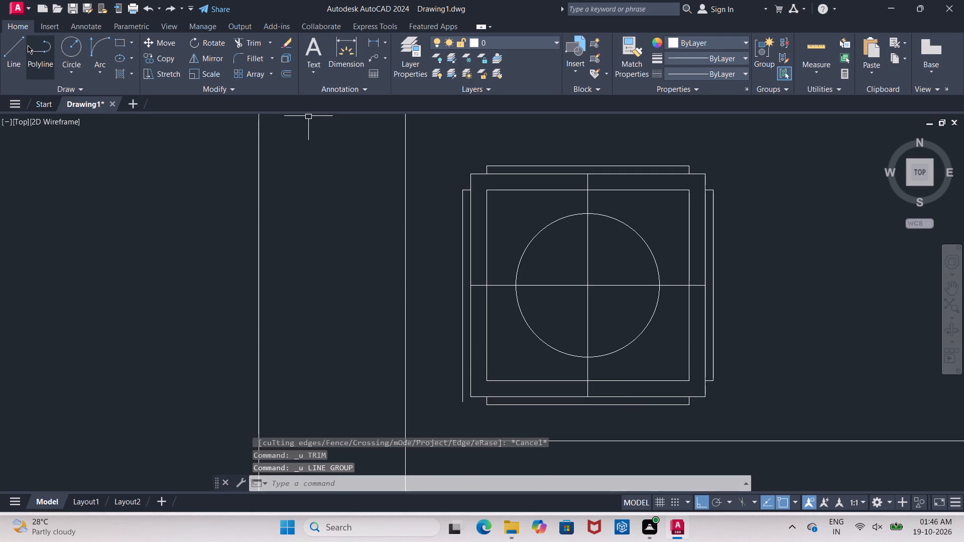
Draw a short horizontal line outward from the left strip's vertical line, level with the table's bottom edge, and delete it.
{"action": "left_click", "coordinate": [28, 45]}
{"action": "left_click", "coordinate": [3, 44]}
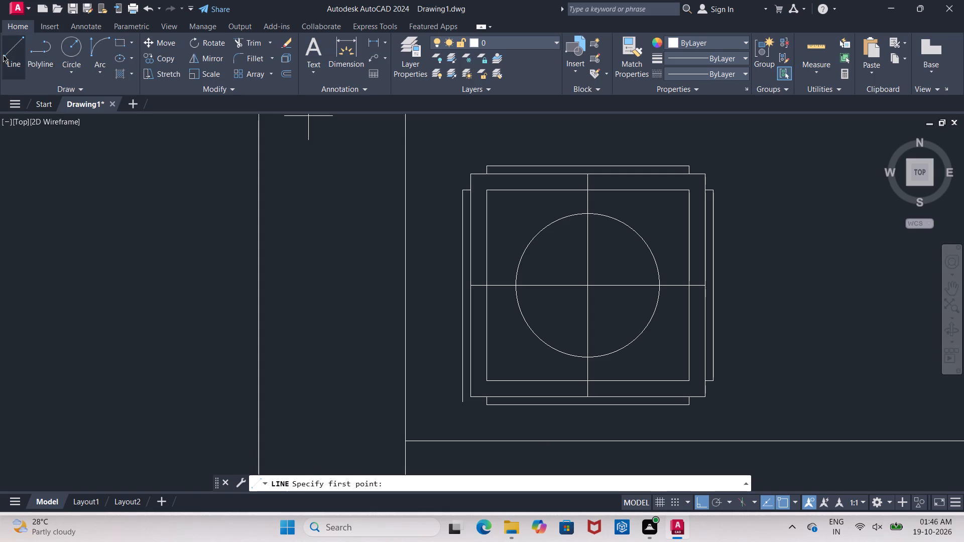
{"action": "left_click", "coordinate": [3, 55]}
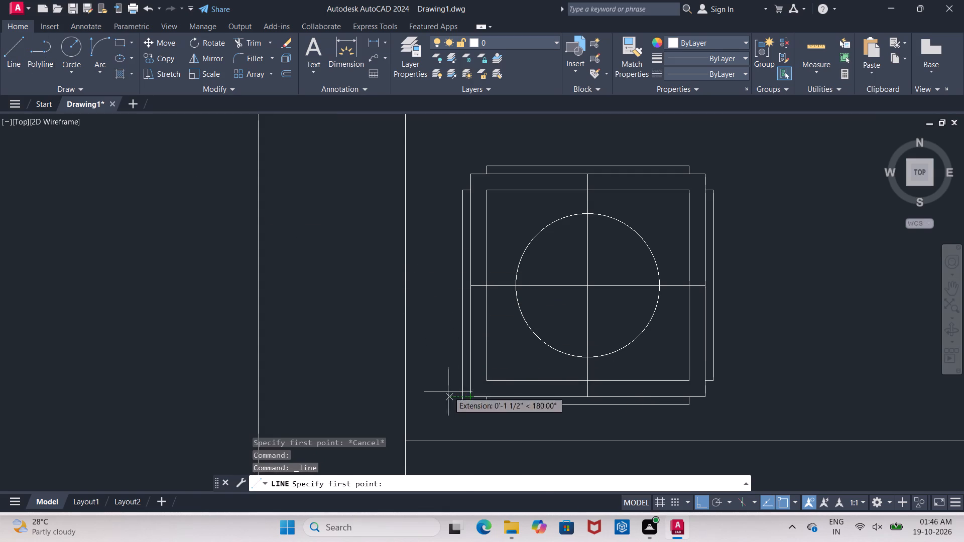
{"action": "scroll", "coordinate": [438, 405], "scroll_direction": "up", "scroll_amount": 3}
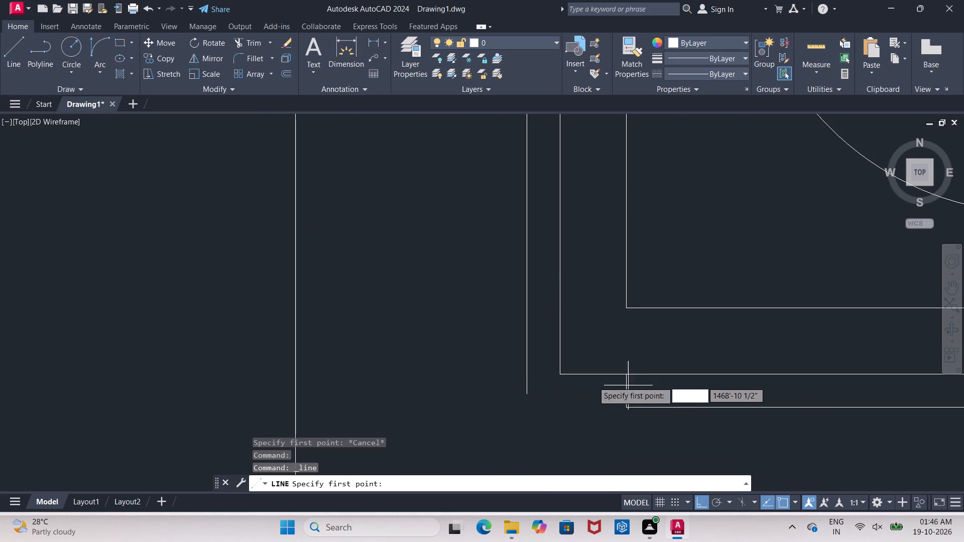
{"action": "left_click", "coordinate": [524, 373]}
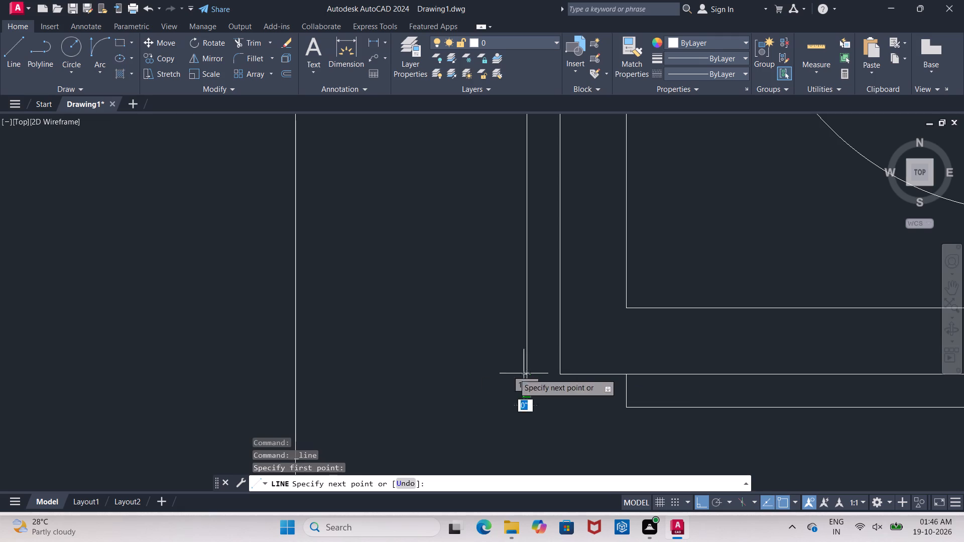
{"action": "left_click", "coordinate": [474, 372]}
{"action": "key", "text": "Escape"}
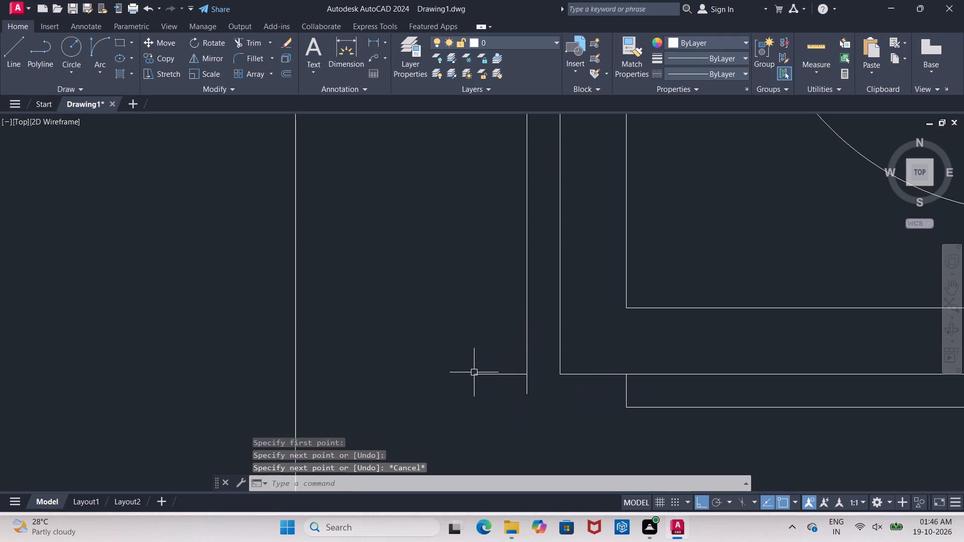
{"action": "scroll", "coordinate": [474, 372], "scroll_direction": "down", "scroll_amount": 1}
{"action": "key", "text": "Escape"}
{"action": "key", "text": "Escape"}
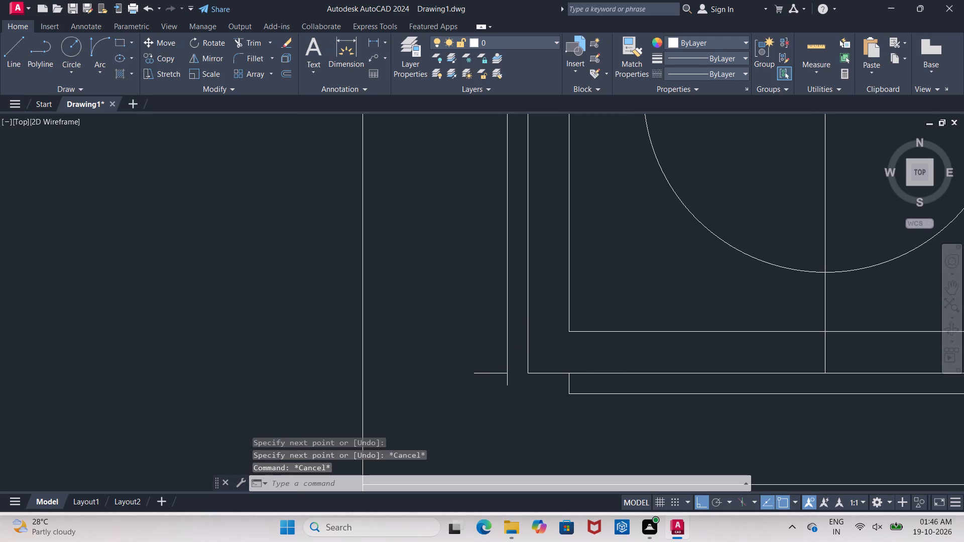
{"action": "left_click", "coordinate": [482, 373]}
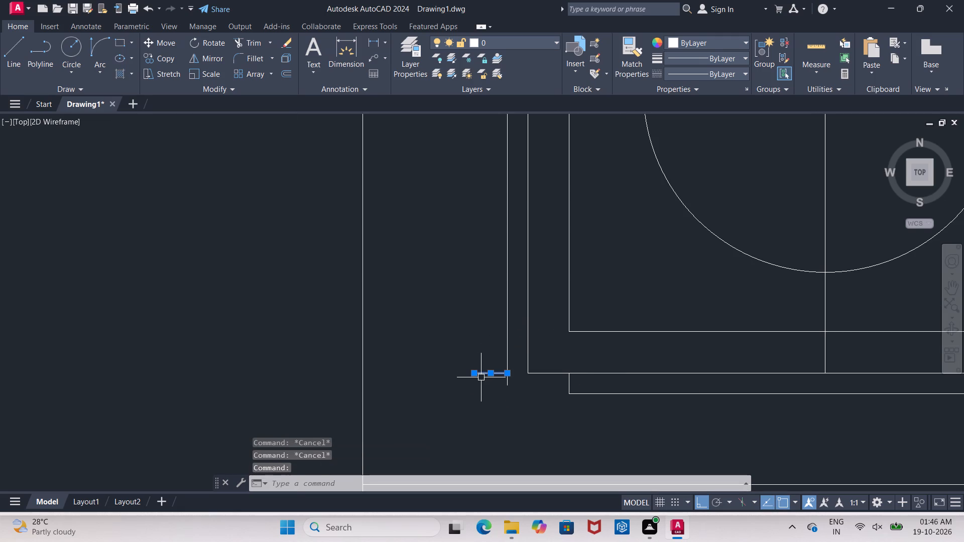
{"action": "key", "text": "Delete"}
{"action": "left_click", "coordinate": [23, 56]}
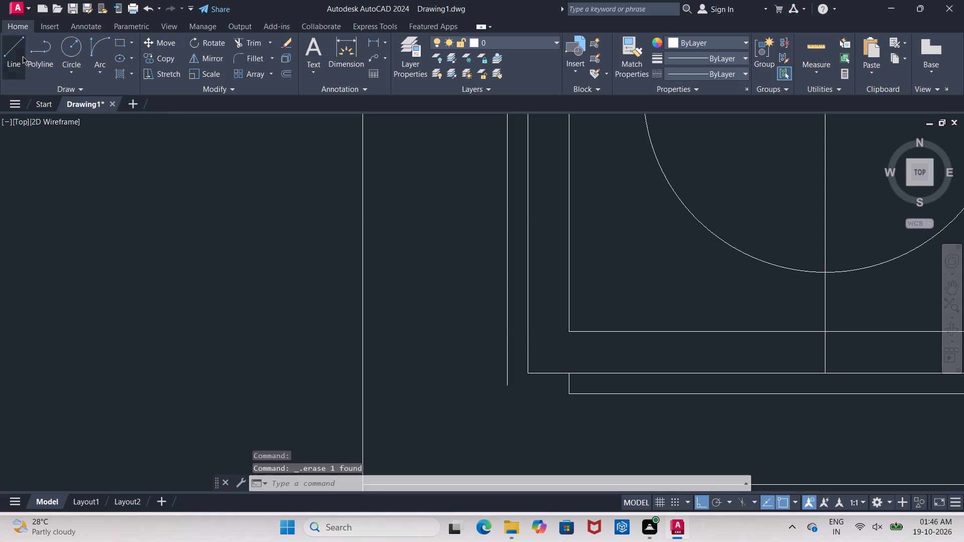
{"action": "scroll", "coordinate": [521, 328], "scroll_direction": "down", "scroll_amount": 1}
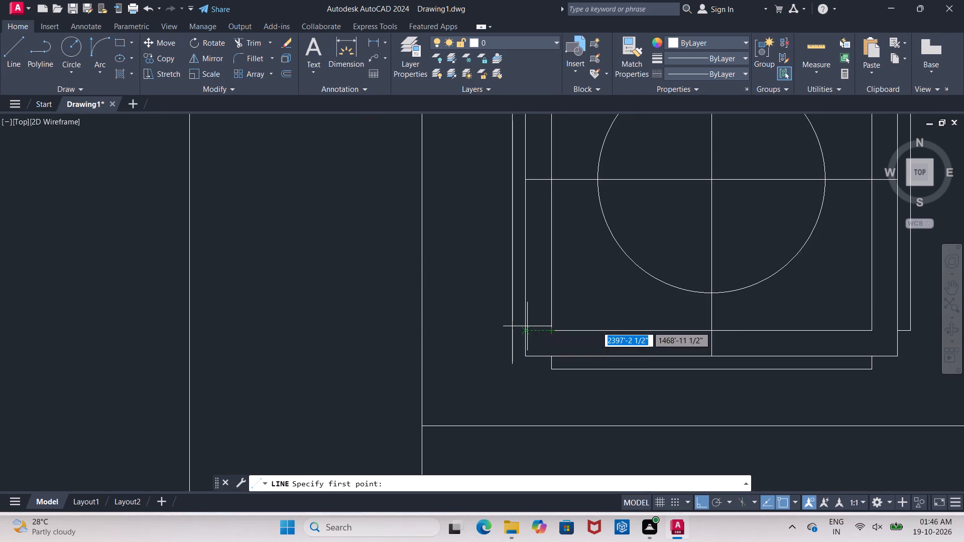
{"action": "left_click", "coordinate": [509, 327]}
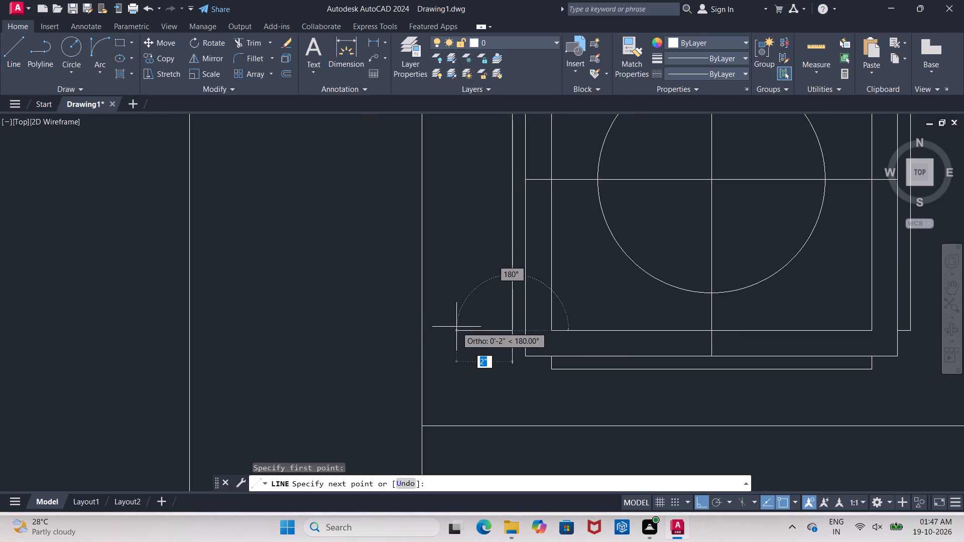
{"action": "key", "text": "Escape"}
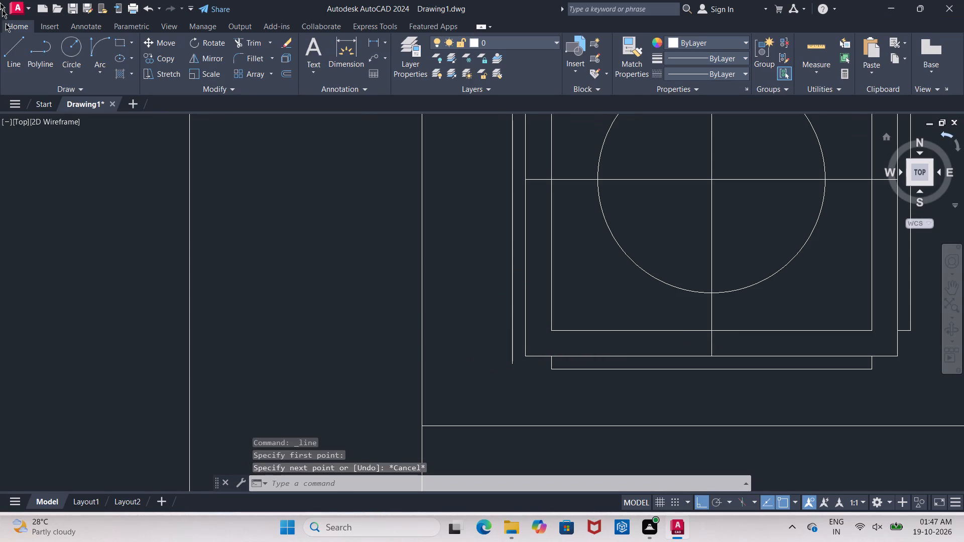
Draw a horizontal line outward from the table's left edge, level with the inner border's bottom, crossing the left strip's vertical line.
{"action": "left_click", "coordinate": [20, 68]}
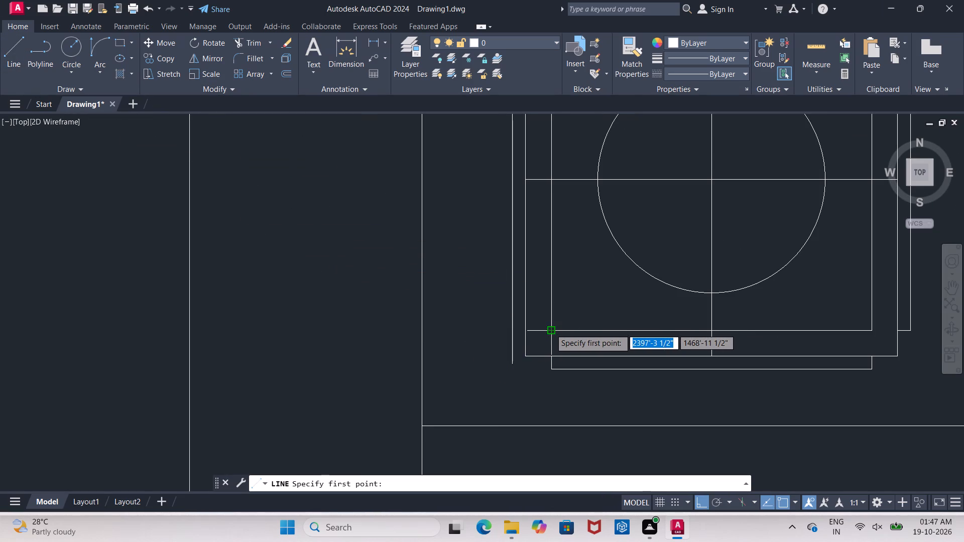
{"action": "left_click", "coordinate": [524, 330]}
{"action": "left_click", "coordinate": [483, 328]}
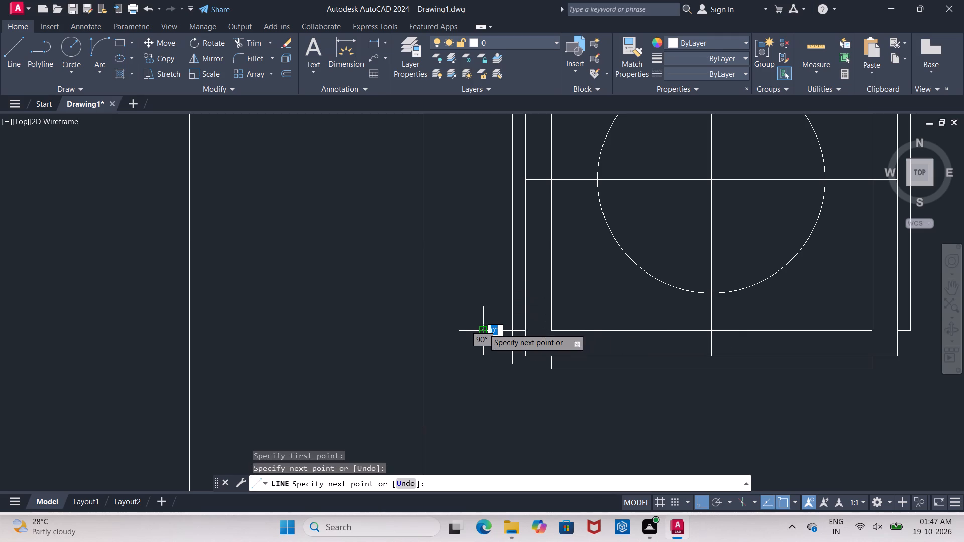
{"action": "key", "text": "Escape"}
{"action": "scroll", "coordinate": [483, 328], "scroll_direction": "down", "scroll_amount": 2}
{"action": "scroll", "coordinate": [477, 340], "scroll_direction": "up", "scroll_amount": 2}
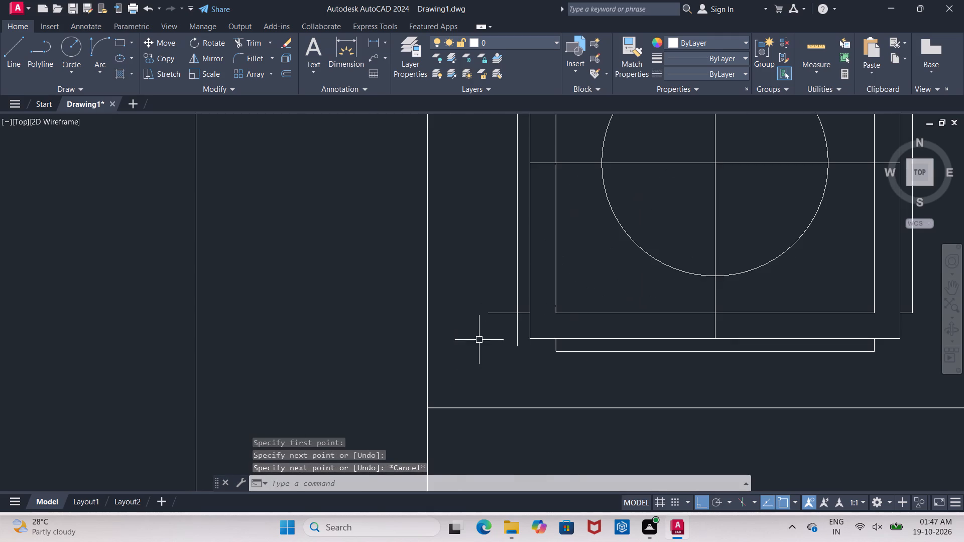
Trim the overshooting ends of the vertical and horizontal lines at the left edge strip's bottom corner.
{"action": "type", "text": "TR"}
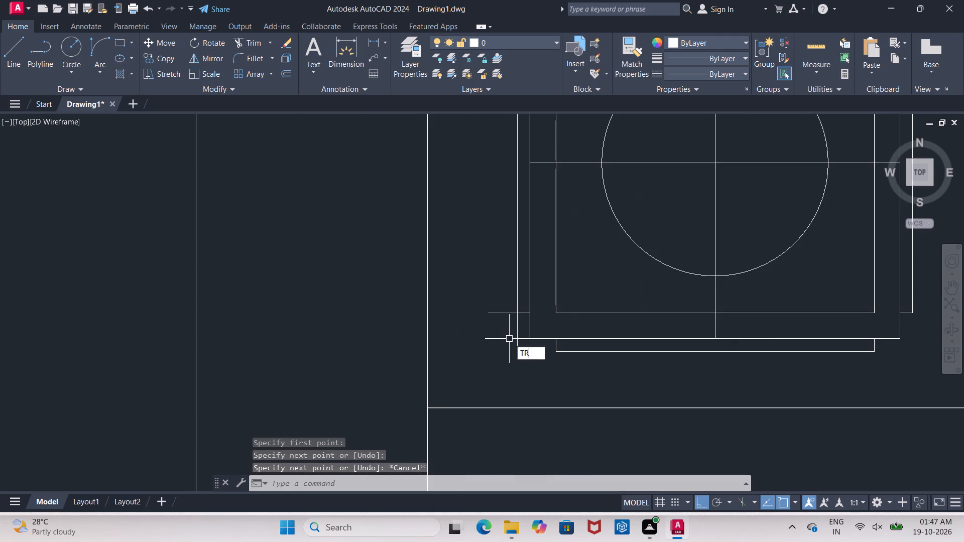
{"action": "key", "text": "space"}
{"action": "key", "text": "space"}
{"action": "left_click", "coordinate": [514, 329]}
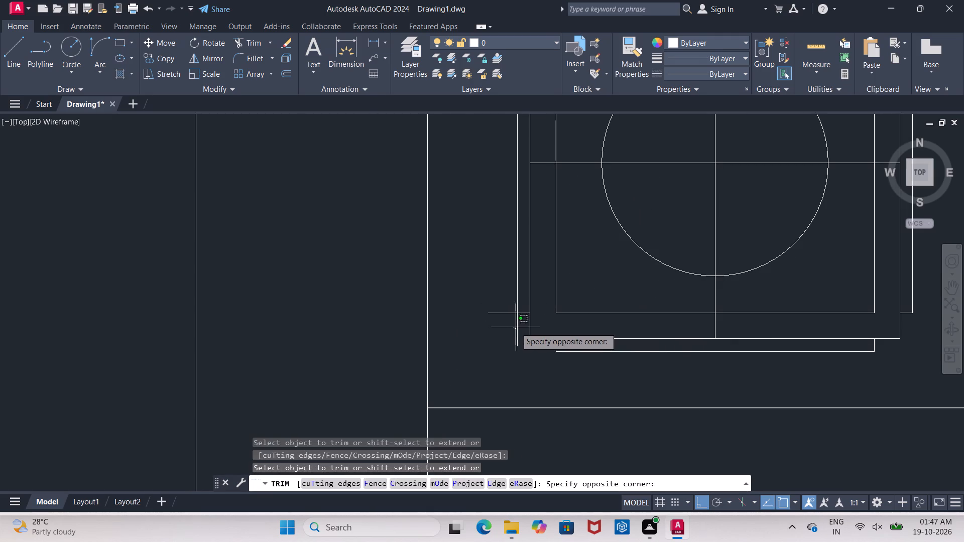
{"action": "left_click", "coordinate": [517, 327]}
{"action": "left_click", "coordinate": [518, 329]}
{"action": "left_click", "coordinate": [500, 312]}
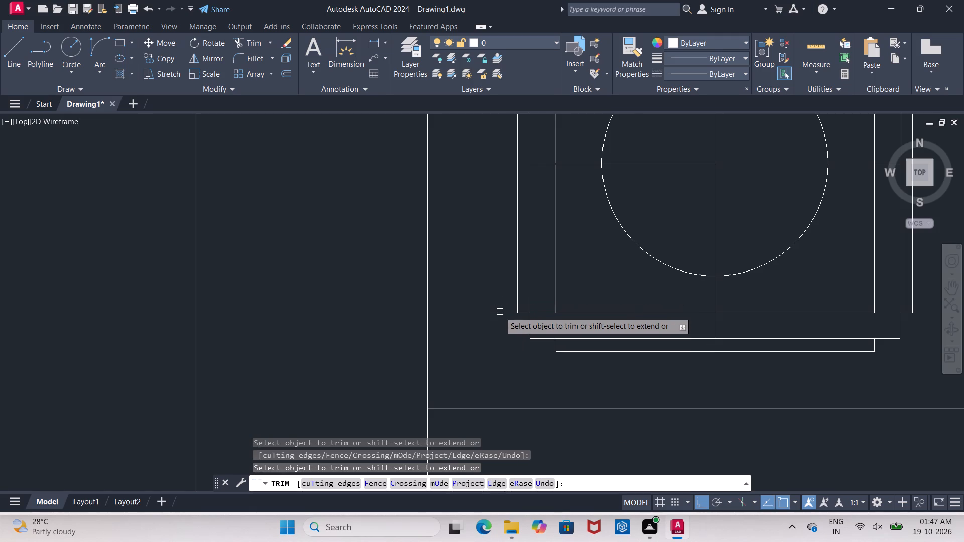
{"action": "scroll", "coordinate": [500, 312], "scroll_direction": "down", "scroll_amount": 2}
{"action": "key", "text": "Escape"}
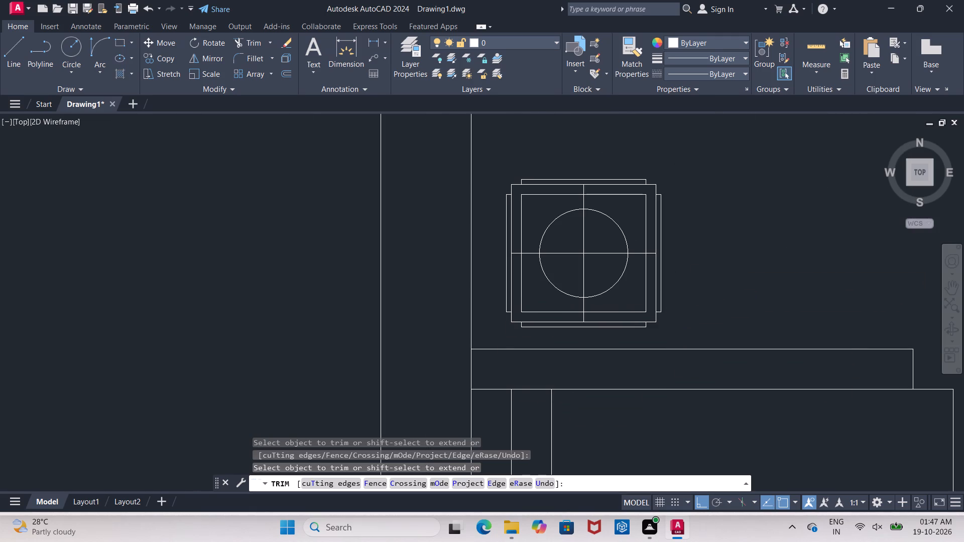
Extend both centre lines of the upper side table at all four ends to the outer lines of the edge strips.
{"action": "type", "text": "EX"}
{"action": "key", "text": "space"}
{"action": "key", "text": "space"}
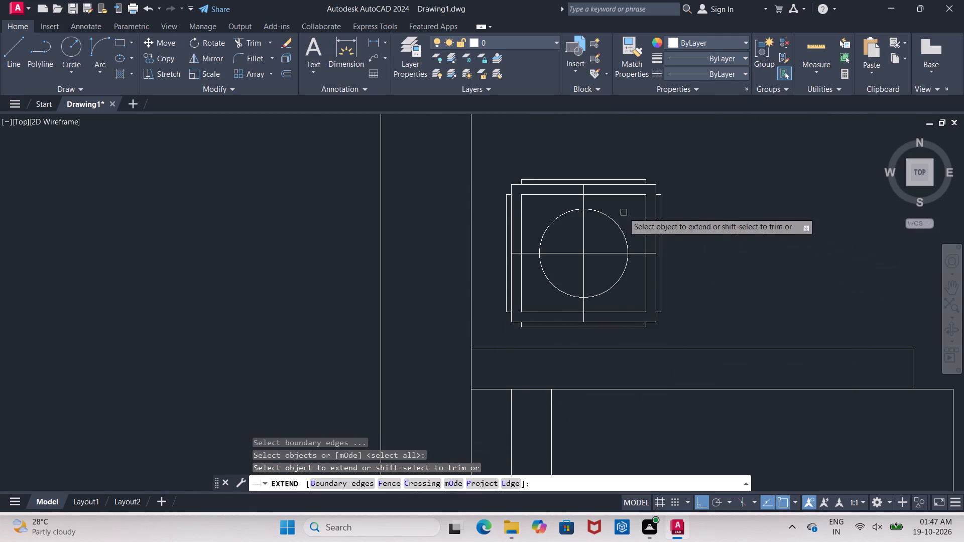
{"action": "left_click", "coordinate": [583, 203]}
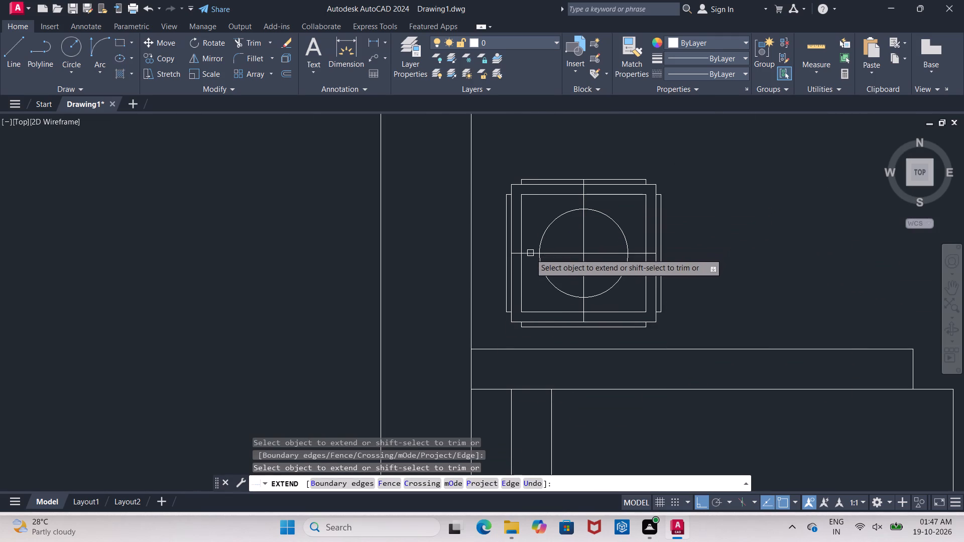
{"action": "left_click", "coordinate": [530, 253]}
{"action": "left_click", "coordinate": [640, 253]}
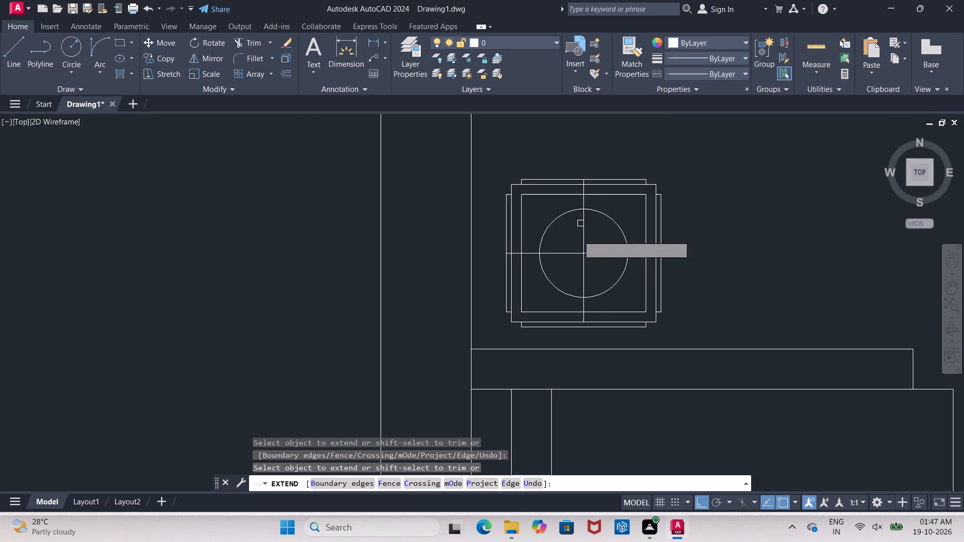
{"action": "left_click", "coordinate": [582, 303]}
{"action": "scroll", "coordinate": [616, 280], "scroll_direction": "down", "scroll_amount": 2}
{"action": "scroll", "coordinate": [664, 280], "scroll_direction": "down", "scroll_amount": 2}
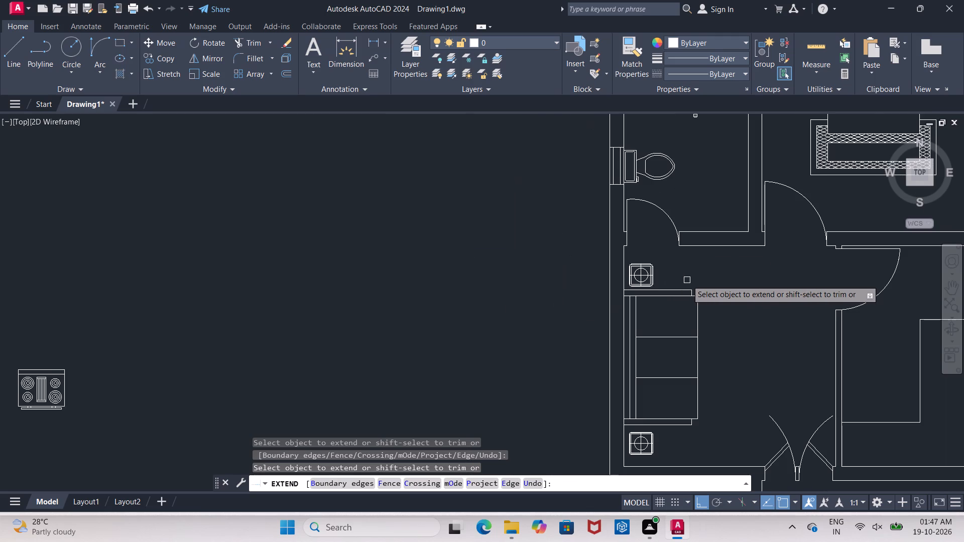
{"action": "scroll", "coordinate": [713, 351], "scroll_direction": "up", "scroll_amount": 2}
{"action": "scroll", "coordinate": [708, 344], "scroll_direction": "down", "scroll_amount": 1}
{"action": "middle_click_drag", "start_coordinate": [708, 344], "coordinate": [710, 327]}
{"action": "key", "text": "Escape"}
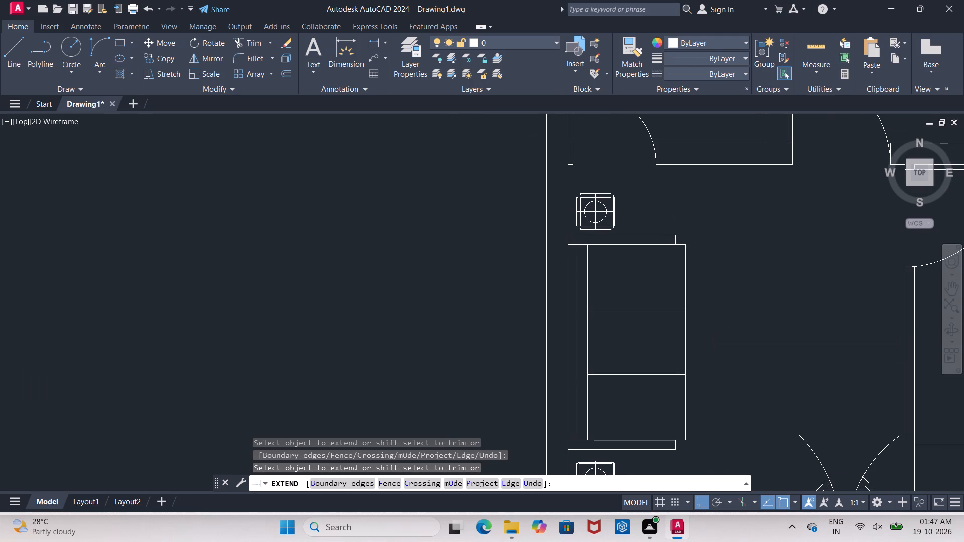
Offset the sofa's front edge 4" inward, and offset the resulting line another 4" inward.
{"action": "key", "text": "o"}
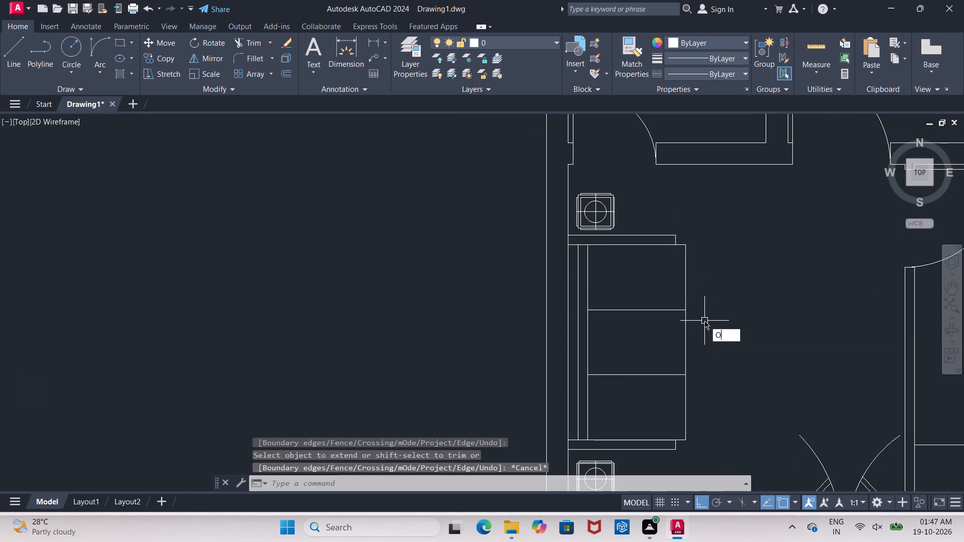
{"action": "key", "text": "Return"}
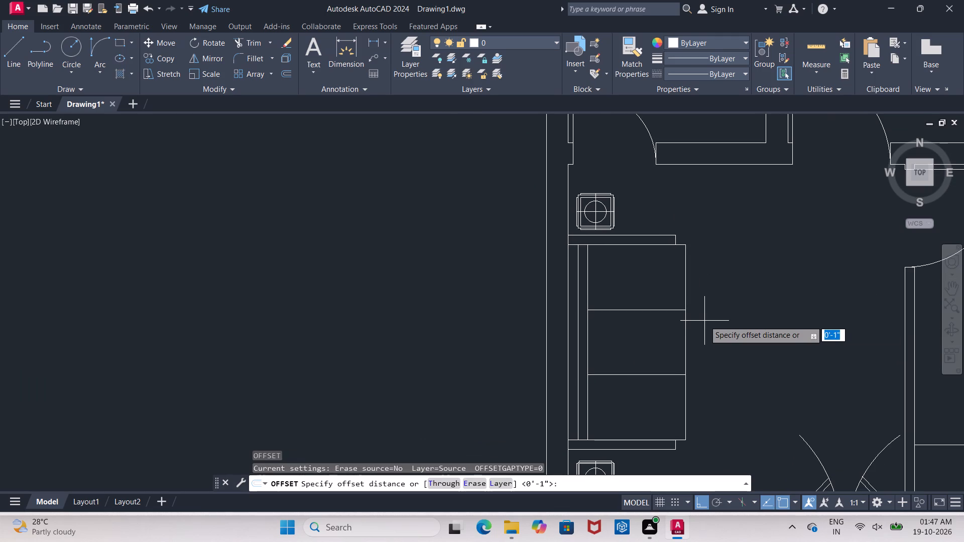
{"action": "key", "text": "4"}
{"action": "key", "text": "shift+quotedbl"}
{"action": "key", "text": "Return"}
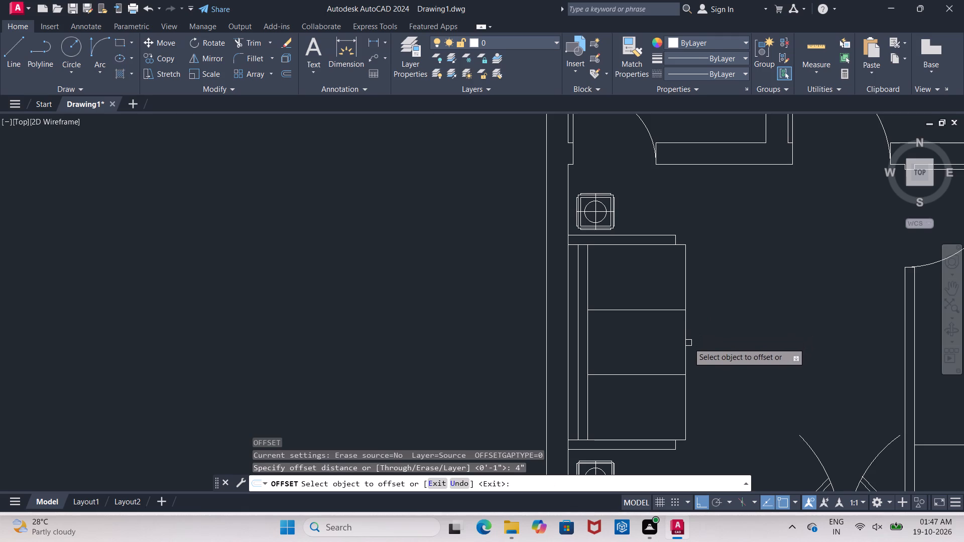
{"action": "left_click", "coordinate": [686, 347]}
{"action": "left_click", "coordinate": [628, 349]}
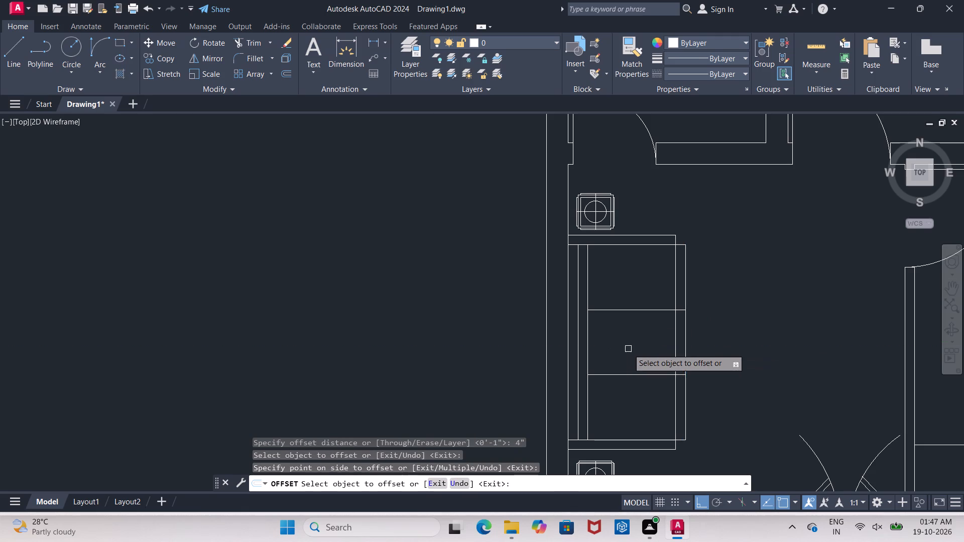
{"action": "left_click", "coordinate": [673, 352]}
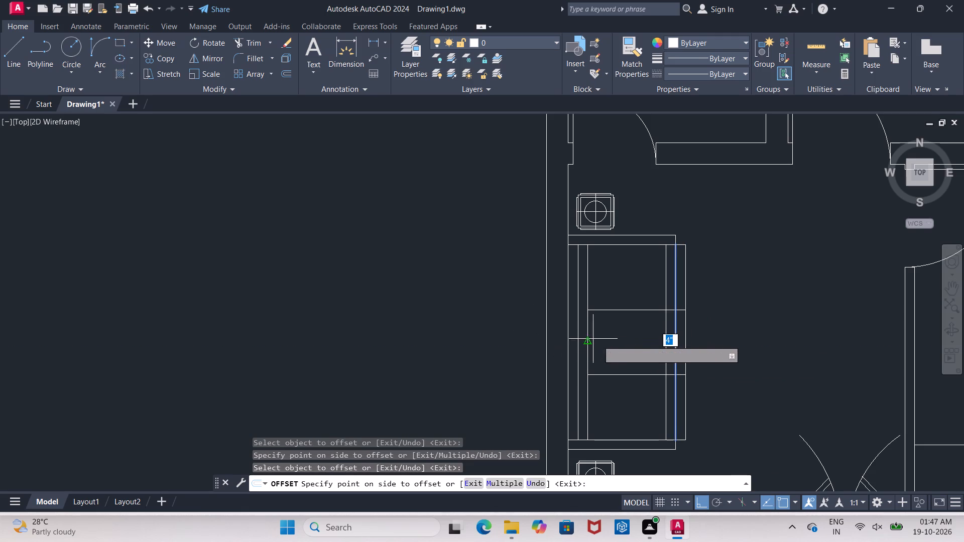
{"action": "left_click", "coordinate": [618, 345]}
{"action": "key", "text": "Escape"}
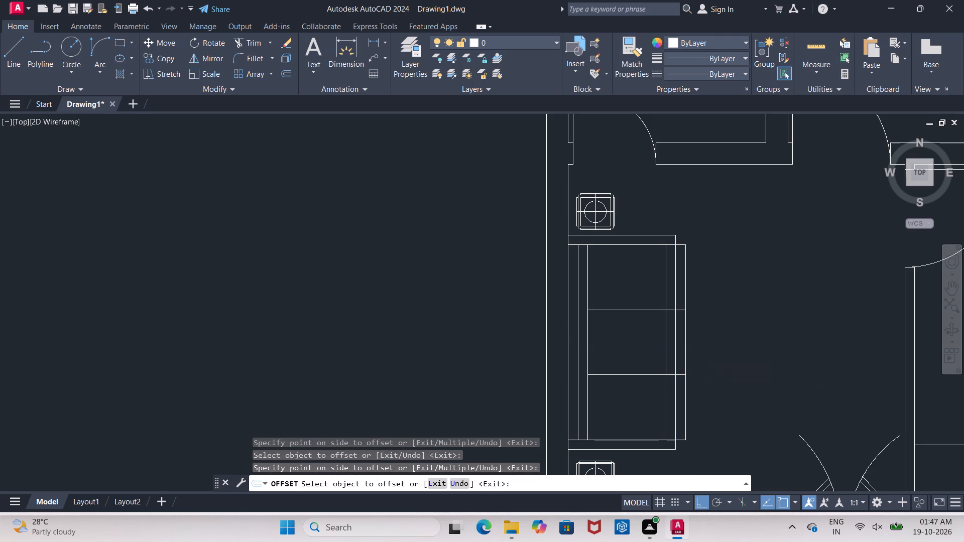
Extend the inner offset line at both ends to the outer edges of the sofa's two armrests.
{"action": "key", "text": "e"}
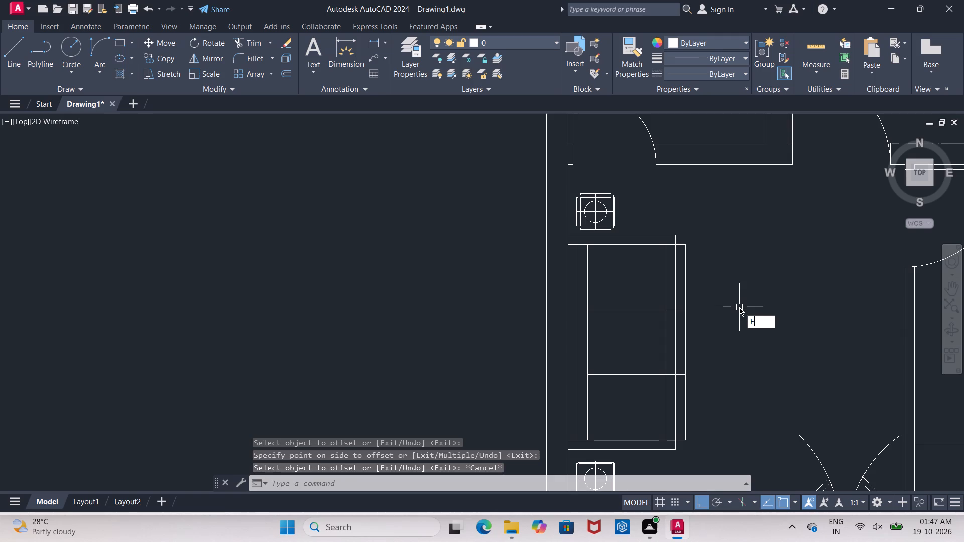
{"action": "type", "text": "X"}
{"action": "key", "text": "space"}
{"action": "key", "text": "space"}
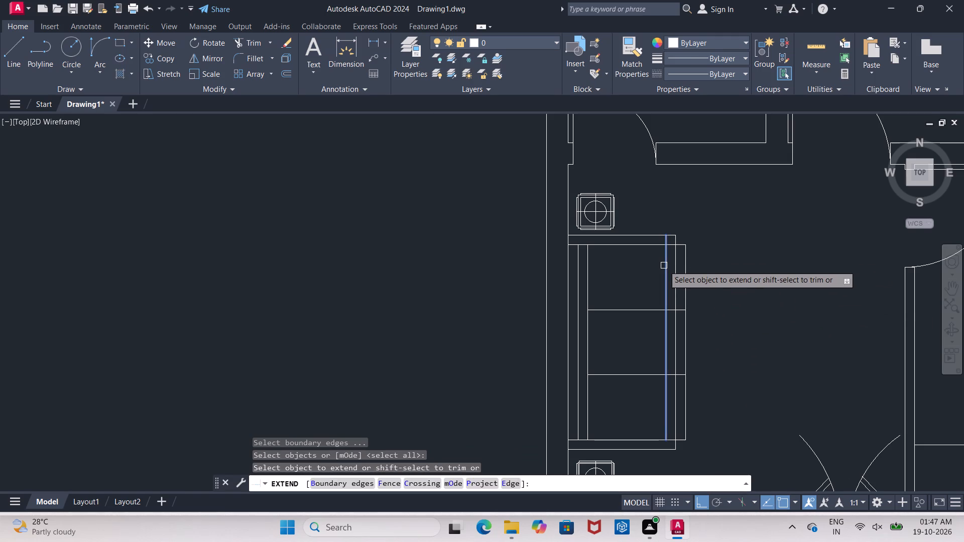
{"action": "left_click", "coordinate": [664, 265]}
{"action": "left_click", "coordinate": [665, 427]}
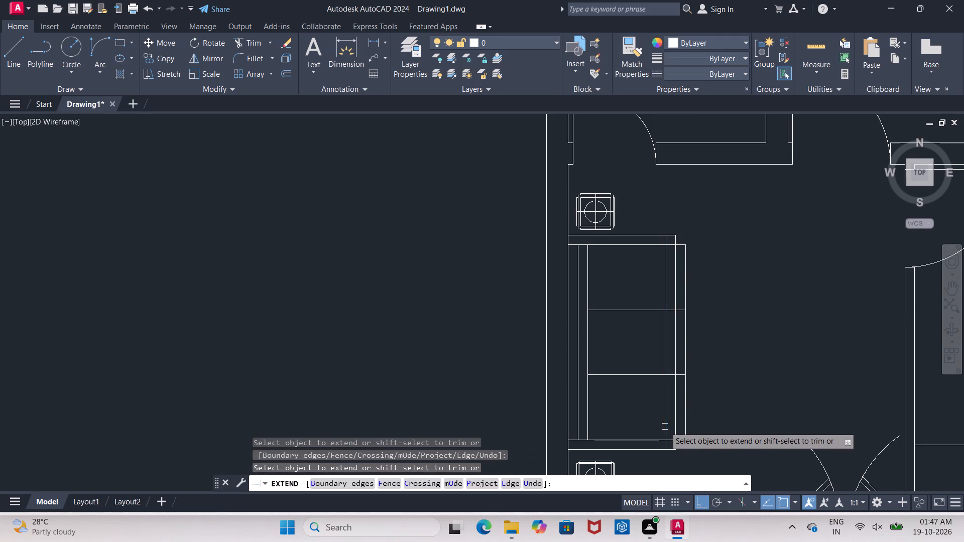
{"action": "key", "text": "Escape"}
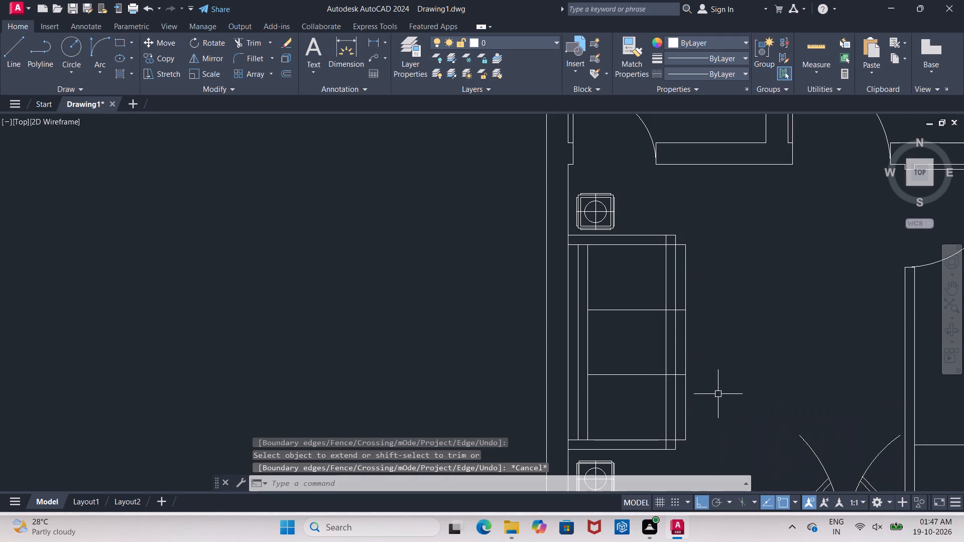
Trim the outer edge lines of the lower and upper armrests back to the inner offset line.
{"action": "type", "text": "TR"}
{"action": "key", "text": "space"}
{"action": "key", "text": "space"}
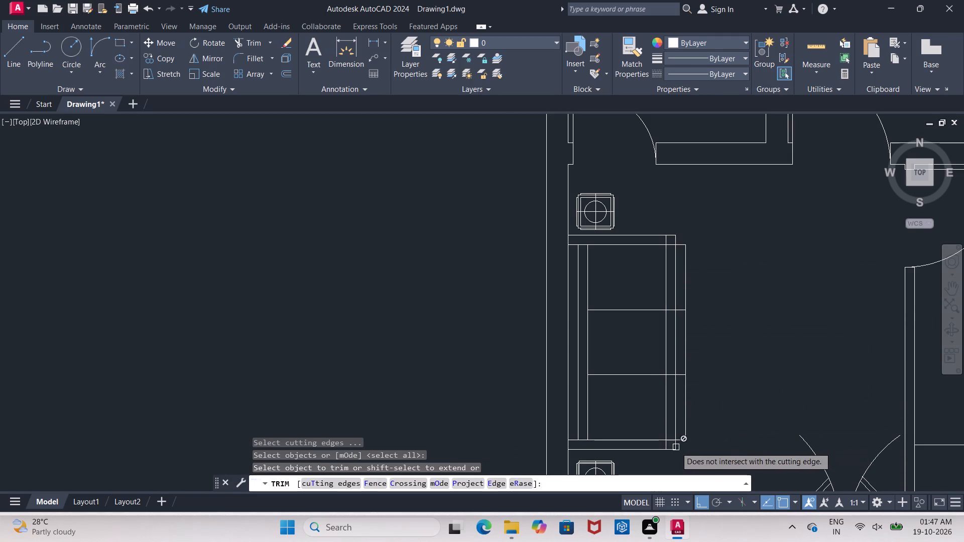
{"action": "scroll", "coordinate": [671, 449], "scroll_direction": "up", "scroll_amount": 2}
{"action": "left_click", "coordinate": [671, 453]}
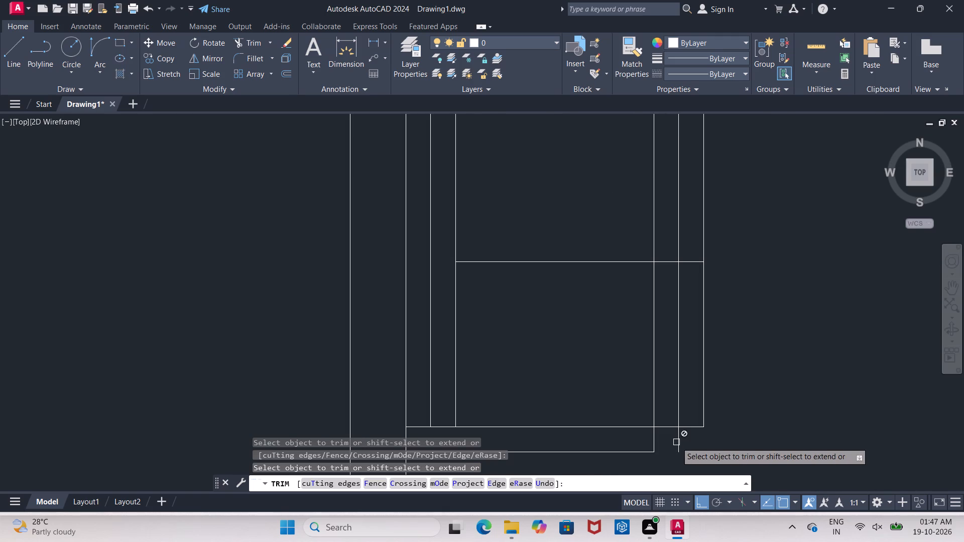
{"action": "left_click", "coordinate": [679, 442]}
{"action": "scroll", "coordinate": [679, 442], "scroll_direction": "down", "scroll_amount": 3}
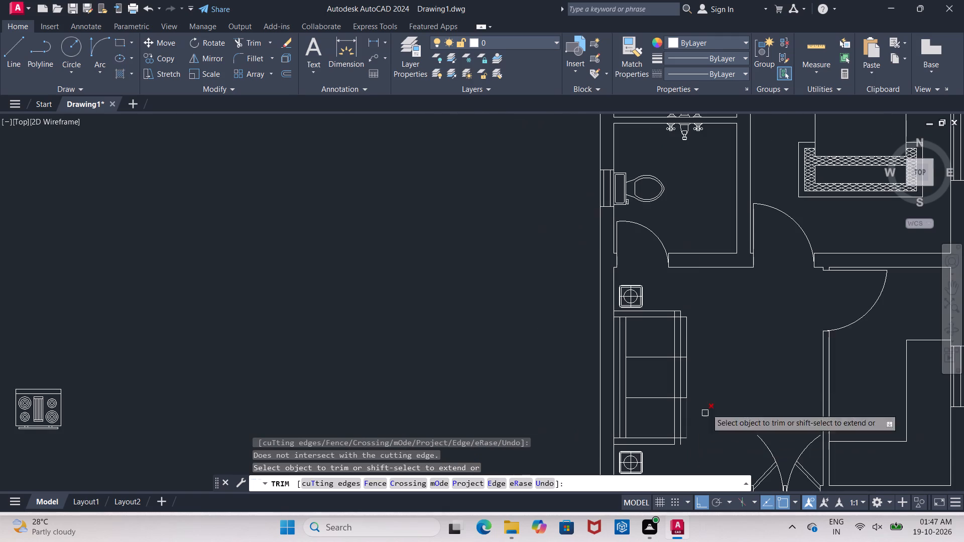
{"action": "scroll", "coordinate": [666, 316], "scroll_direction": "up", "scroll_amount": 2}
{"action": "left_click", "coordinate": [690, 305]}
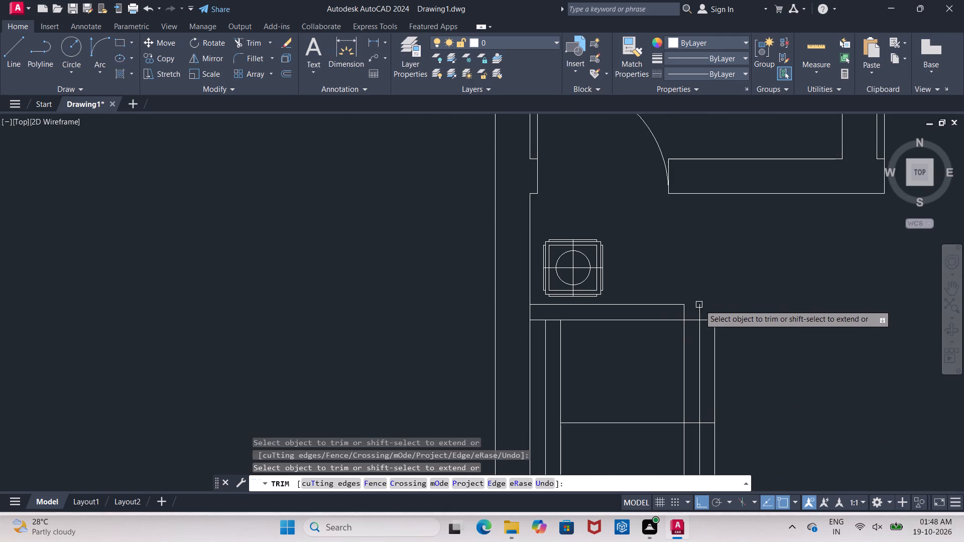
{"action": "left_click", "coordinate": [701, 313]}
{"action": "key", "text": "Escape"}
Delete the upper armrest's leftover end line, the first offset line and the sofa's original front edge.
{"action": "left_click", "coordinate": [701, 313]}
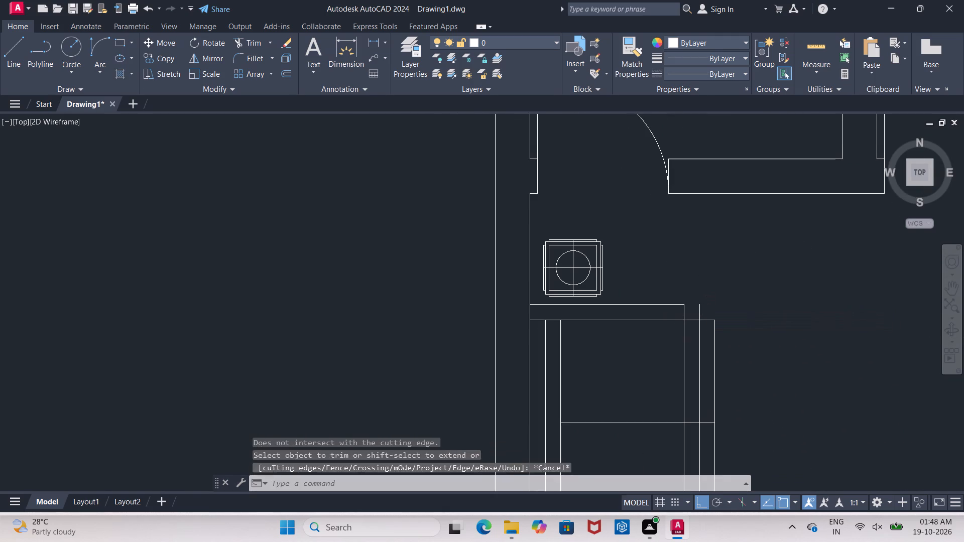
{"action": "key", "text": "Delete"}
{"action": "left_click", "coordinate": [698, 345]}
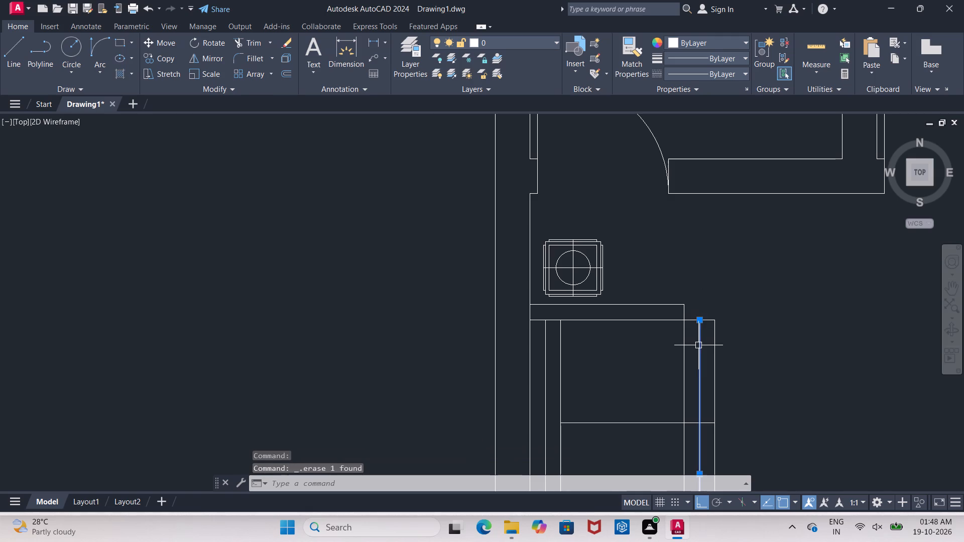
{"action": "left_click", "coordinate": [715, 364]}
{"action": "key", "text": "Delete"}
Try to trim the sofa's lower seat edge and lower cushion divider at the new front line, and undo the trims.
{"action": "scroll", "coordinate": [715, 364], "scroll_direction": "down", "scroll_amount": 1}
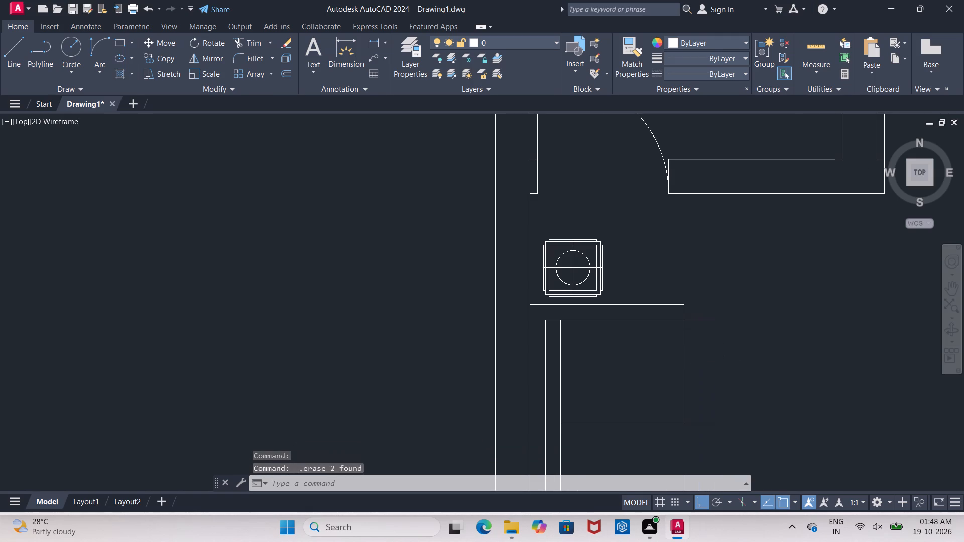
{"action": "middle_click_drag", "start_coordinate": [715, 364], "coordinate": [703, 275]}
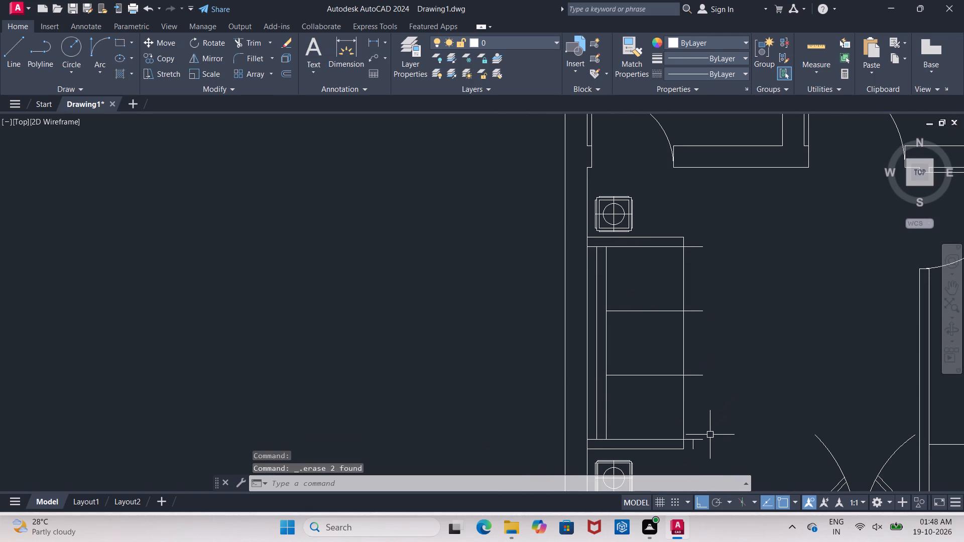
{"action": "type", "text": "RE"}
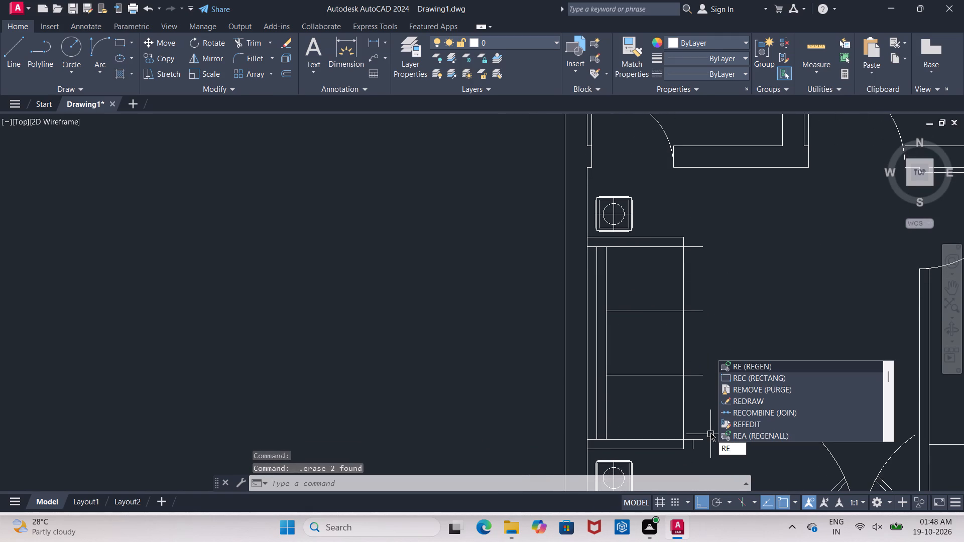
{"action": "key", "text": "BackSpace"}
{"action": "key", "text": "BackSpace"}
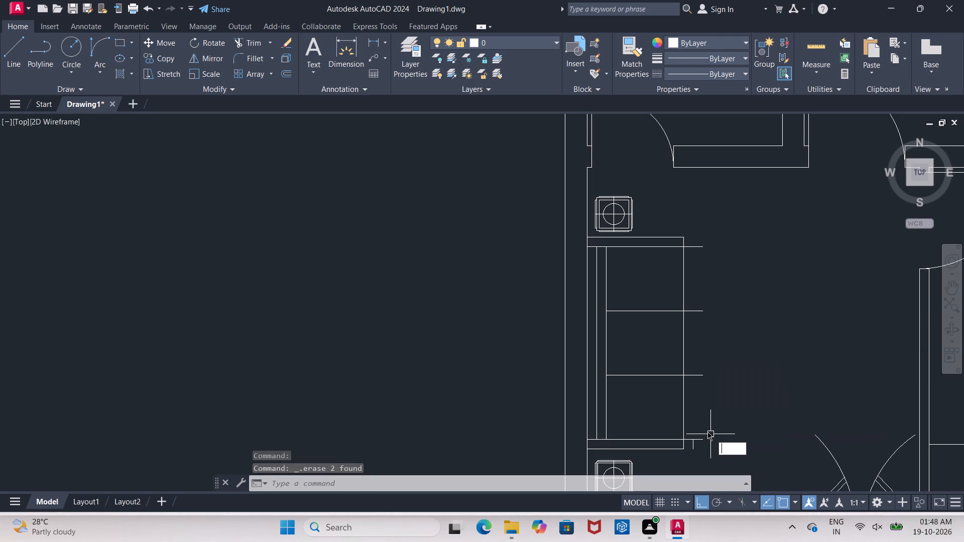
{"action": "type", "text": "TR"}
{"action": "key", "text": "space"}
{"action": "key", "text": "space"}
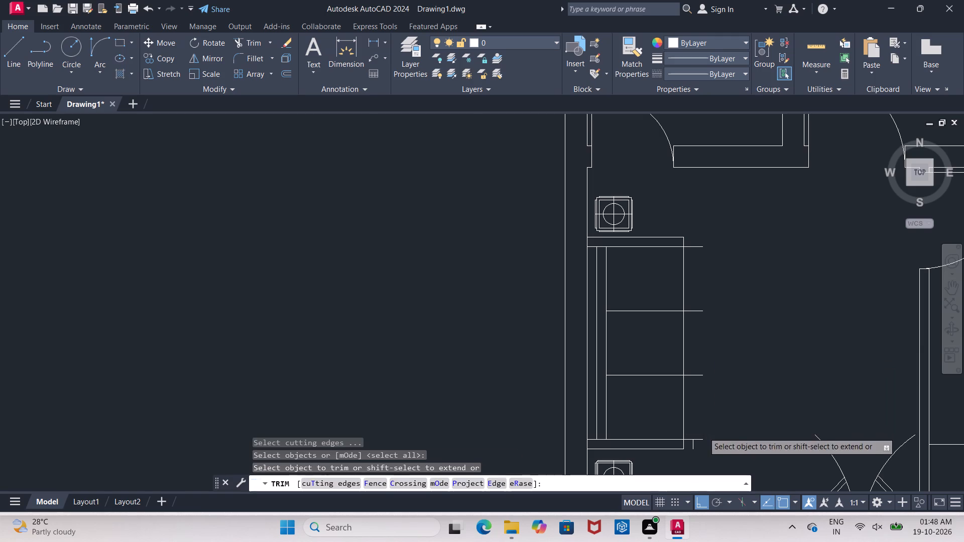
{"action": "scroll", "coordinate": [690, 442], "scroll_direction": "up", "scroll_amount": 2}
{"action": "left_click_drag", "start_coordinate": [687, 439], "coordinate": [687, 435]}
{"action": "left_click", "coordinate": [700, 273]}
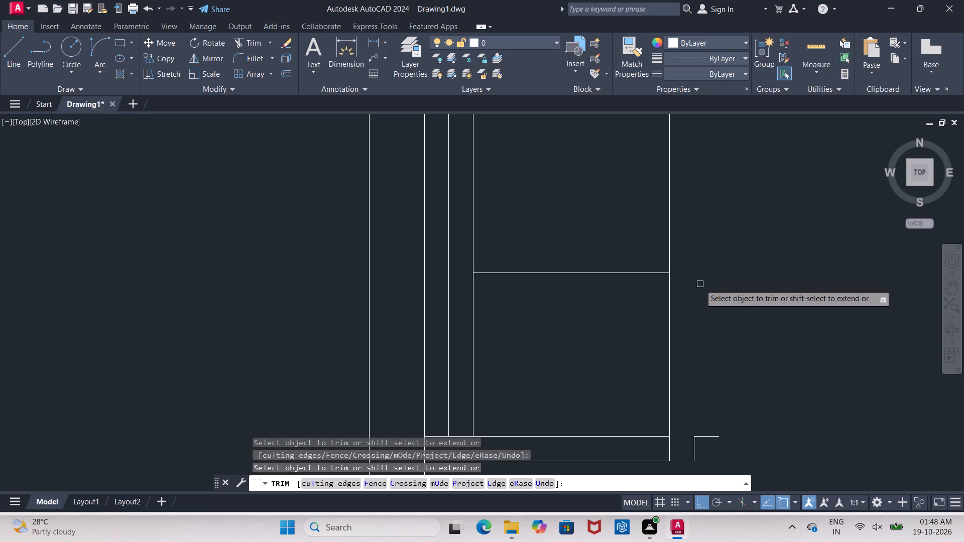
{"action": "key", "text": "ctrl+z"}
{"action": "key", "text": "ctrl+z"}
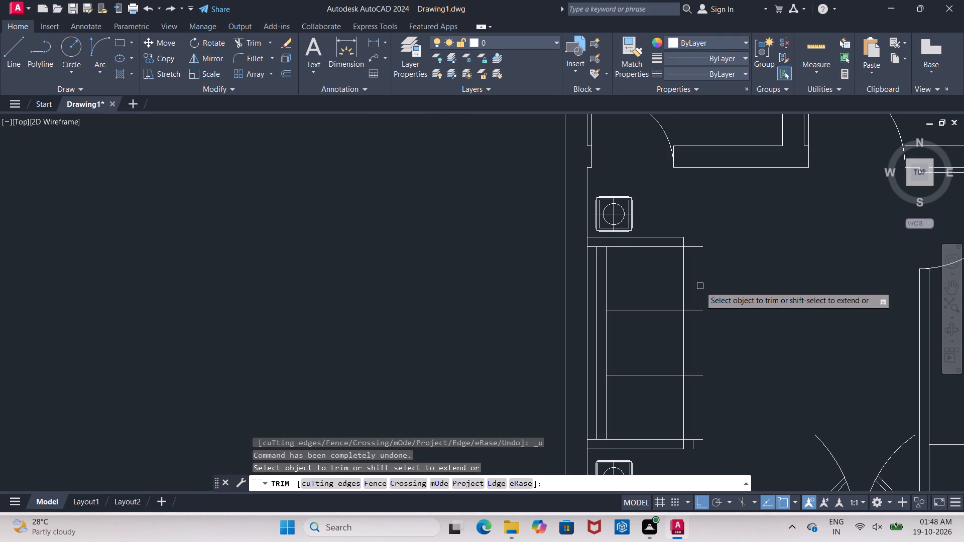
Undo the recent trims and deletion to bring back the sofa's first offset line and original front edge.
{"action": "key", "text": "ctrl+z"}
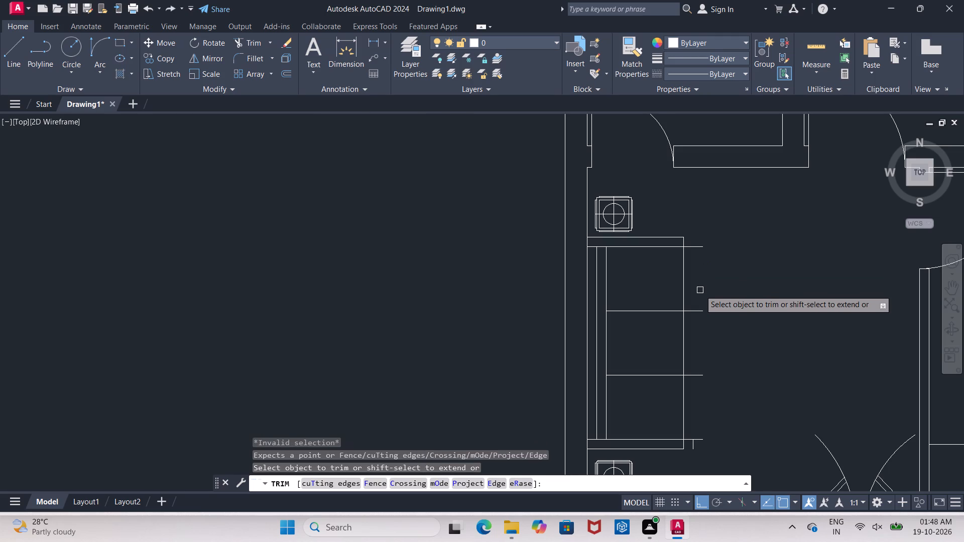
{"action": "key", "text": "ctrl+z"}
{"action": "key", "text": "ctrl+z"}
{"action": "key", "text": "ctrl+z"}
{"action": "key", "text": "Escape"}
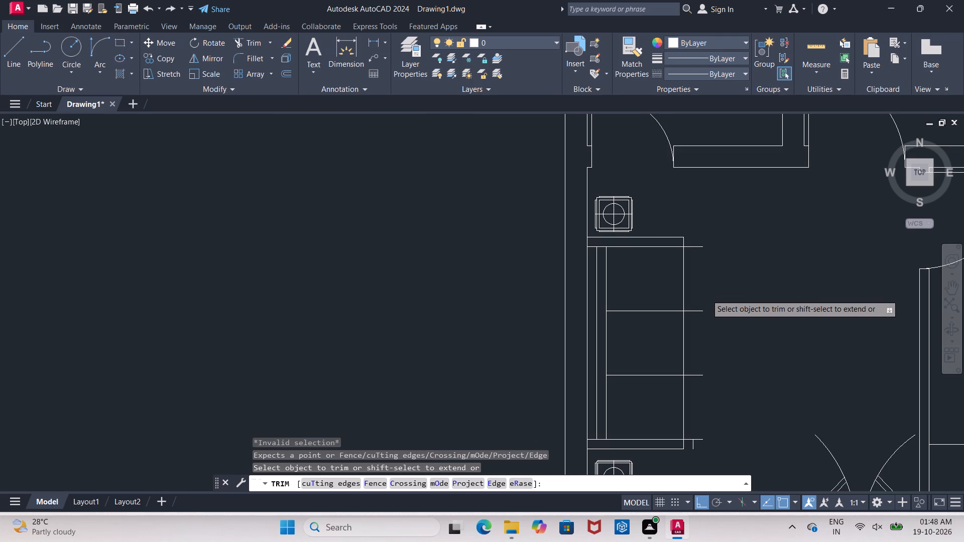
{"action": "key", "text": "ctrl+z"}
{"action": "key", "text": "ctrl+z"}
{"action": "key", "text": "ctrl+z"}
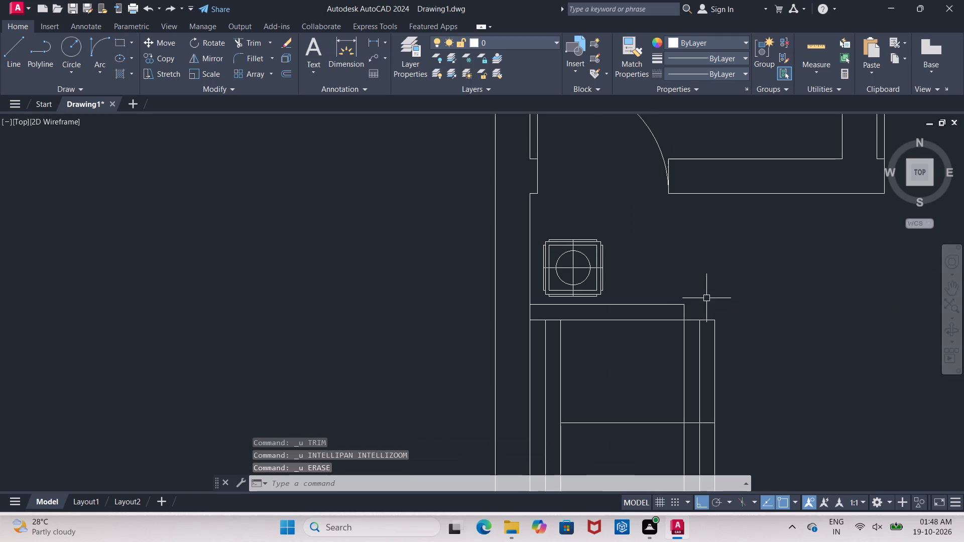
Trim away the inner offset line across the three seat cushions, leaving only its end pieces on the two armrests.
{"action": "scroll", "coordinate": [703, 306], "scroll_direction": "down", "scroll_amount": 3}
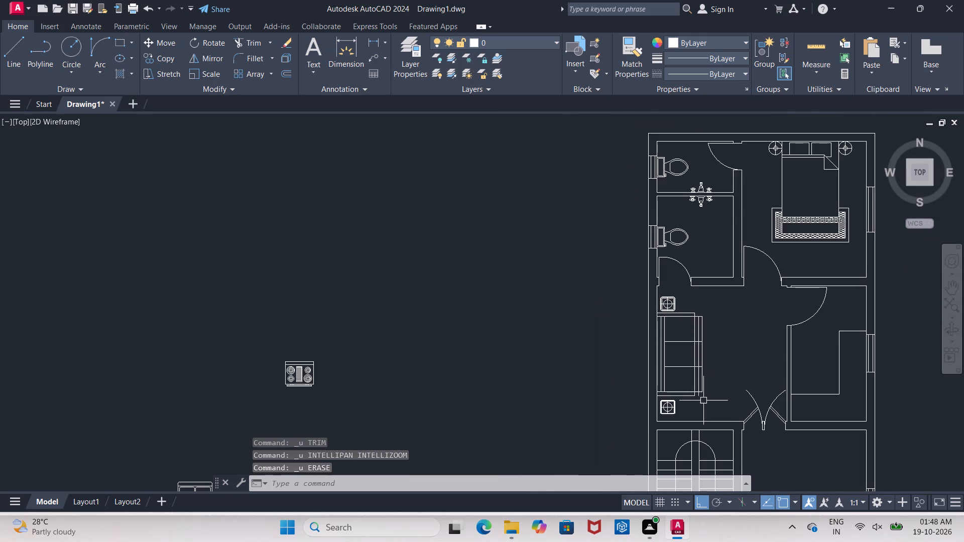
{"action": "scroll", "coordinate": [702, 402], "scroll_direction": "up", "scroll_amount": 3}
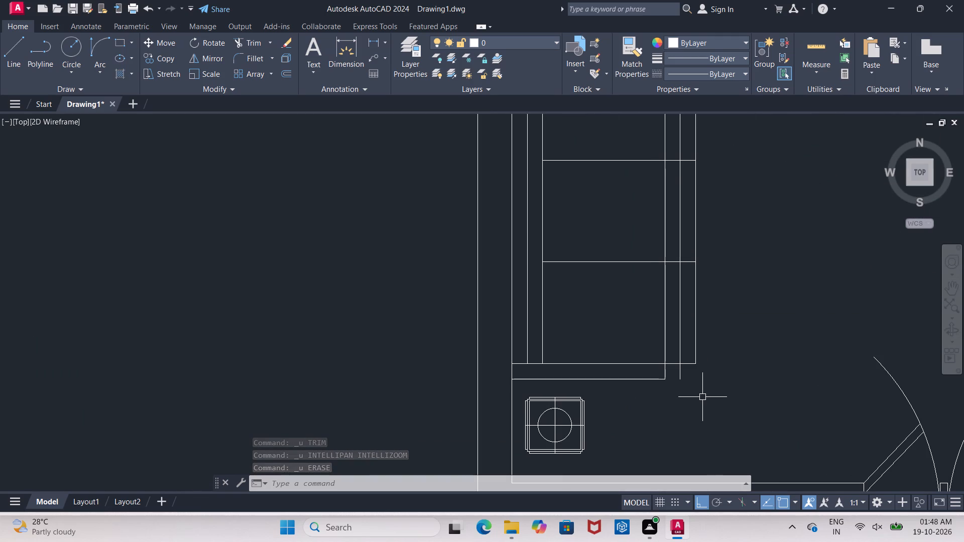
{"action": "key", "text": "Escape"}
{"action": "type", "text": "TR"}
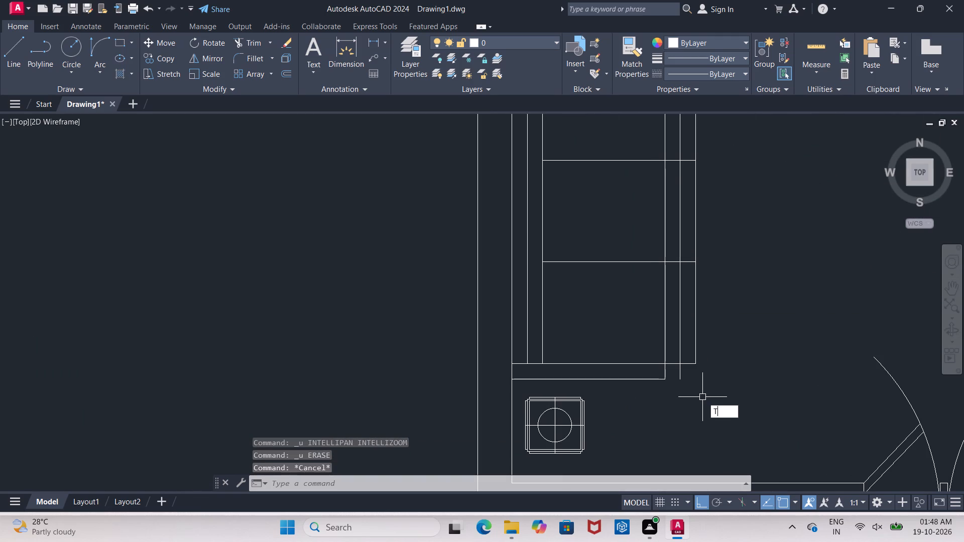
{"action": "key", "text": "space"}
{"action": "key", "text": "space"}
{"action": "left_click", "coordinate": [665, 343]}
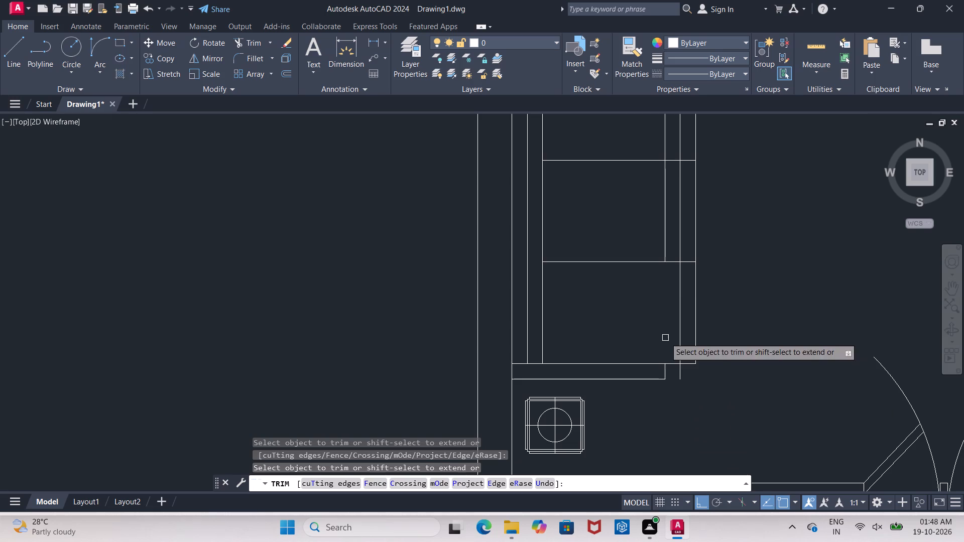
{"action": "left_click", "coordinate": [664, 244]}
{"action": "middle_click_drag", "start_coordinate": [664, 244], "coordinate": [646, 426]}
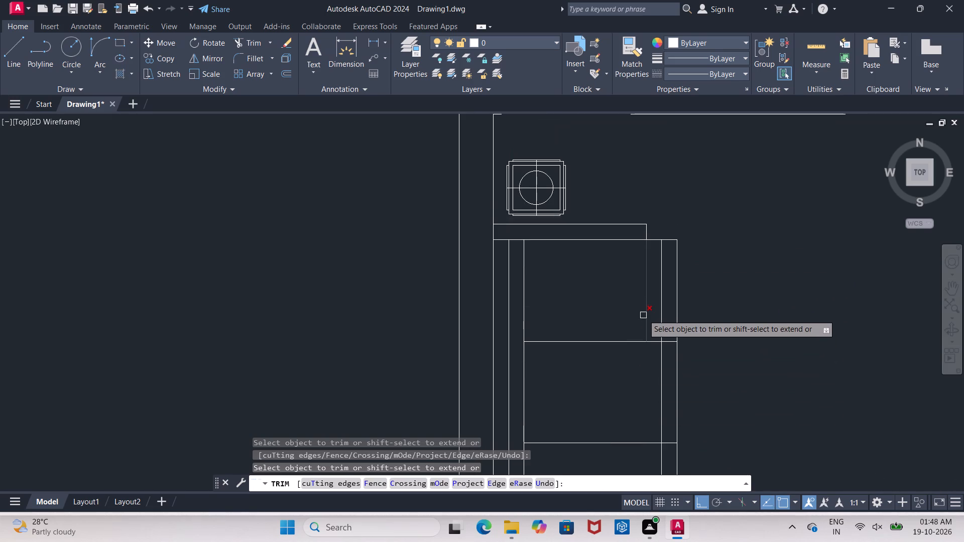
{"action": "left_click", "coordinate": [643, 312]}
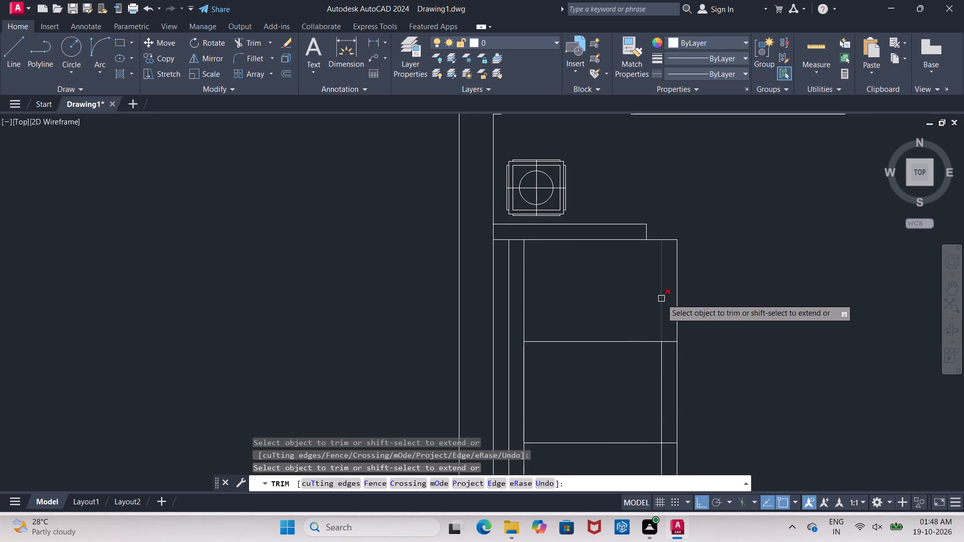
{"action": "key", "text": "Escape"}
{"action": "key", "text": "Escape"}
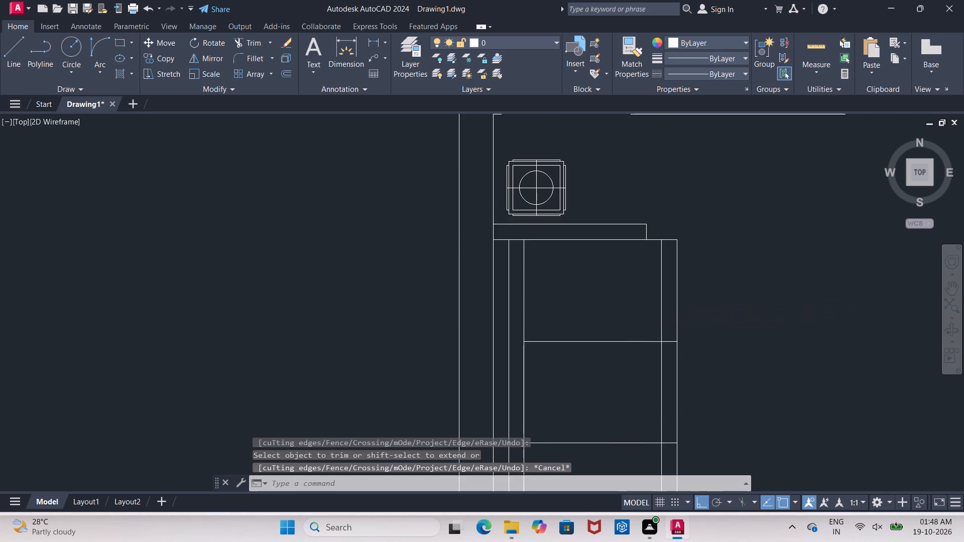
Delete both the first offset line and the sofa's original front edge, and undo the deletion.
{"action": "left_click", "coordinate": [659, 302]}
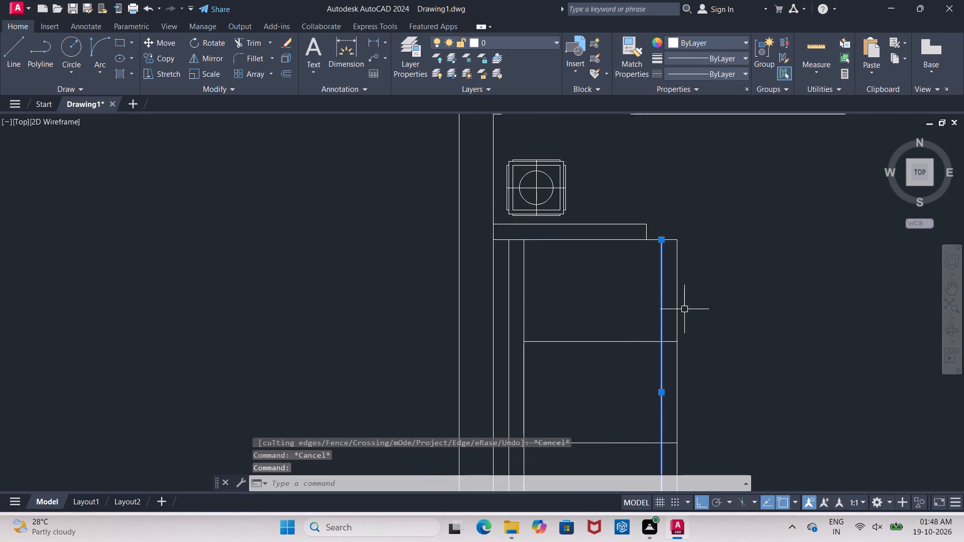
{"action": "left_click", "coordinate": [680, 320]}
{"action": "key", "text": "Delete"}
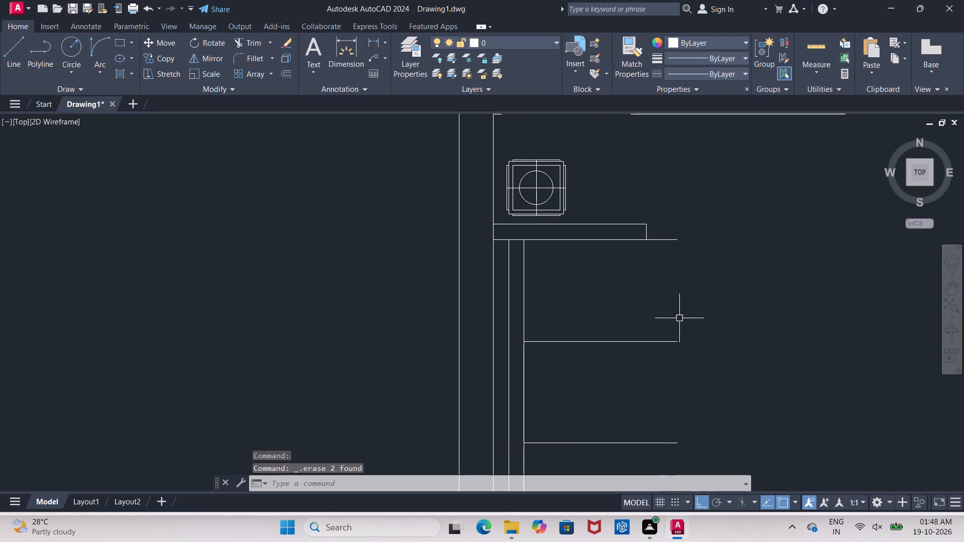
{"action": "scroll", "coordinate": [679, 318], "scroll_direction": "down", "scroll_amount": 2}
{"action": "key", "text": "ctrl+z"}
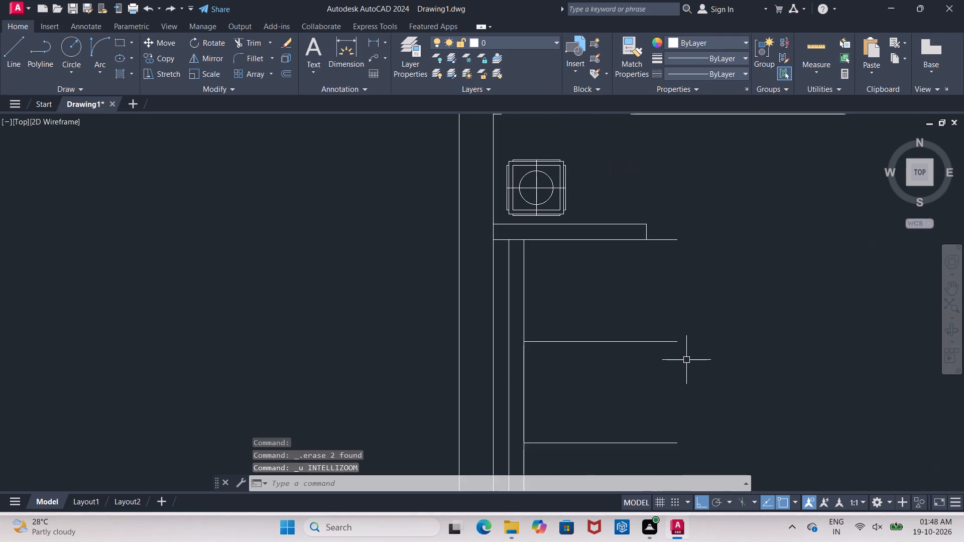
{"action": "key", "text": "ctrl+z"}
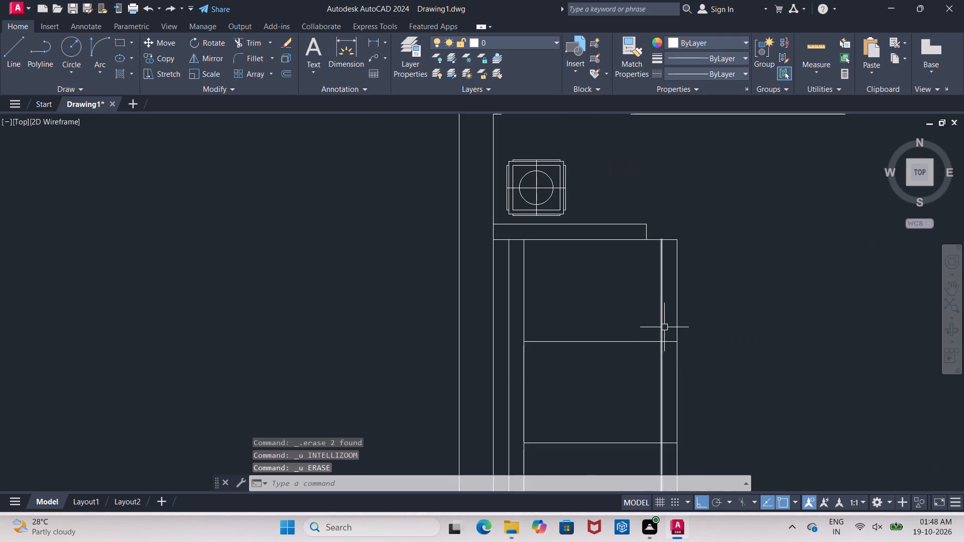
Delete only the sofa's original front edge, keeping the first offset line as the seat front.
{"action": "left_click", "coordinate": [678, 323]}
{"action": "key", "text": "Delete"}
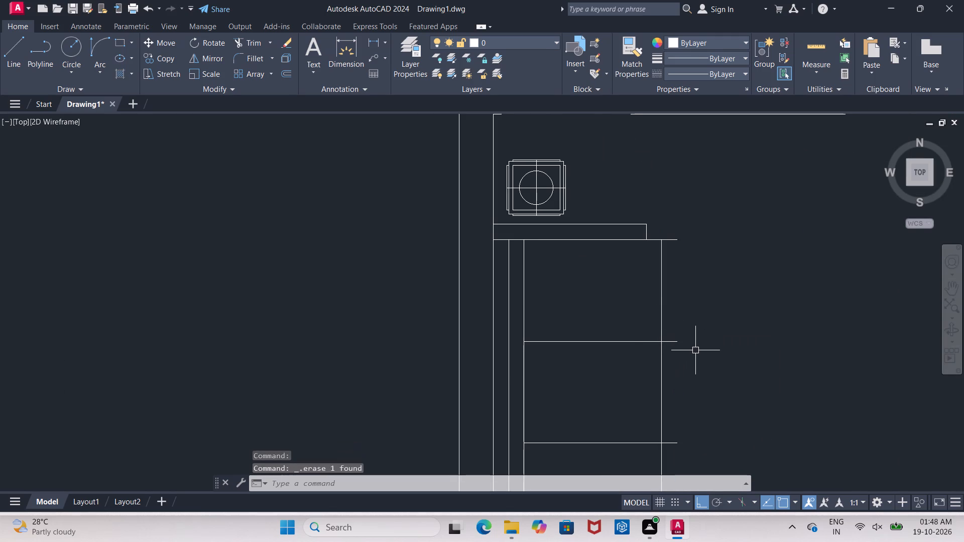
Trim the upper and lower seat edges and both cushion dividers back to the sofa's new seat front line.
{"action": "type", "text": "TR"}
{"action": "key", "text": "space"}
{"action": "key", "text": "space"}
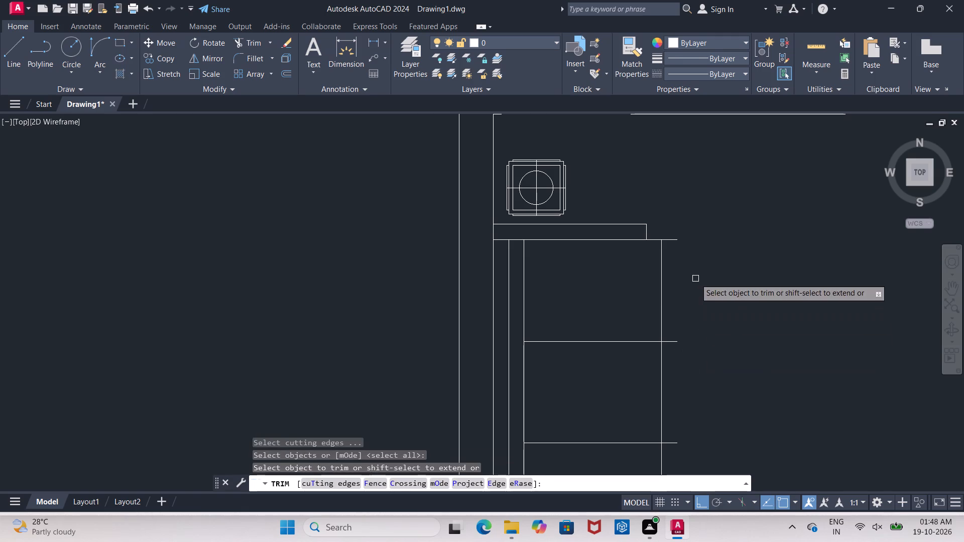
{"action": "left_click", "coordinate": [673, 240]}
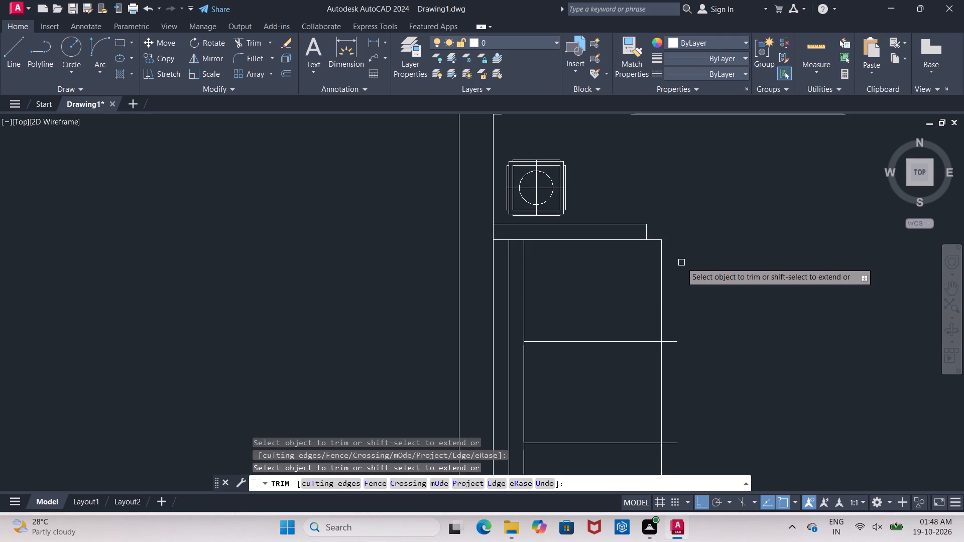
{"action": "left_click", "coordinate": [678, 340]}
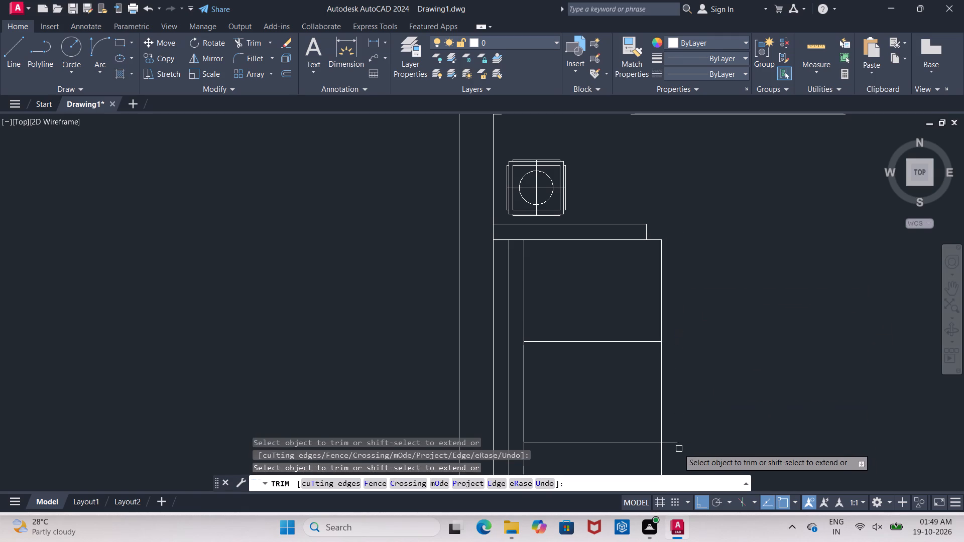
{"action": "left_click", "coordinate": [674, 445]}
{"action": "middle_click_drag", "start_coordinate": [676, 446], "coordinate": [666, 211]}
{"action": "scroll", "coordinate": [676, 446], "scroll_direction": "down", "scroll_amount": 1}
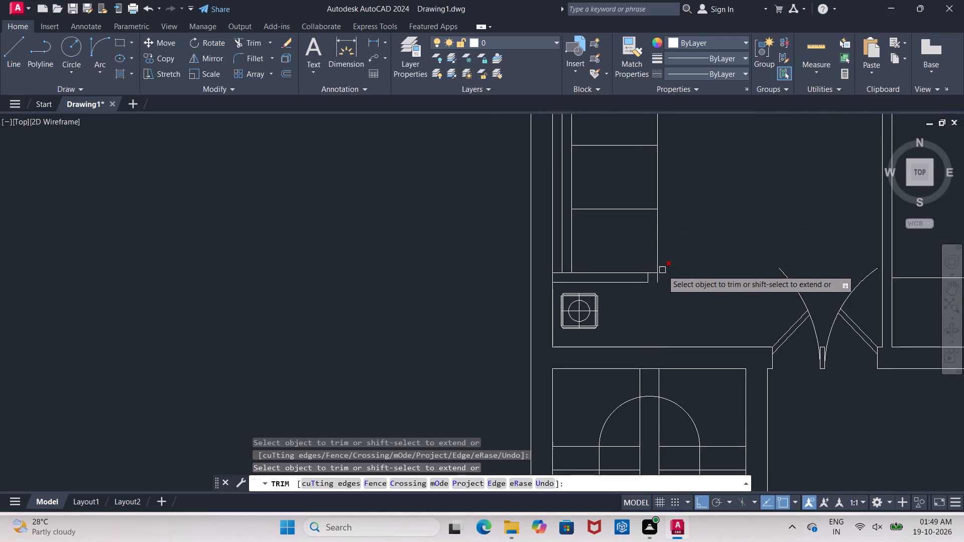
{"action": "left_click", "coordinate": [662, 271]}
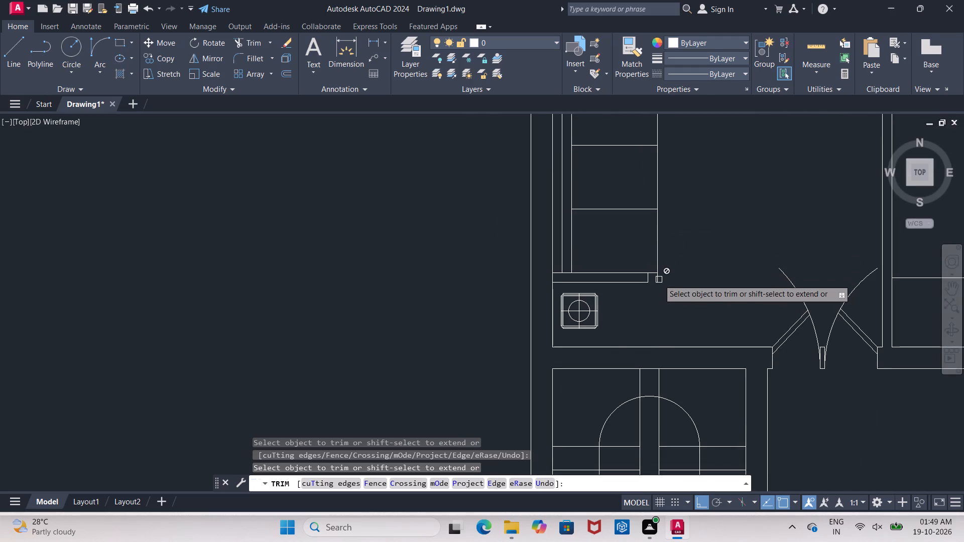
{"action": "middle_click_drag", "start_coordinate": [669, 276], "coordinate": [658, 367]}
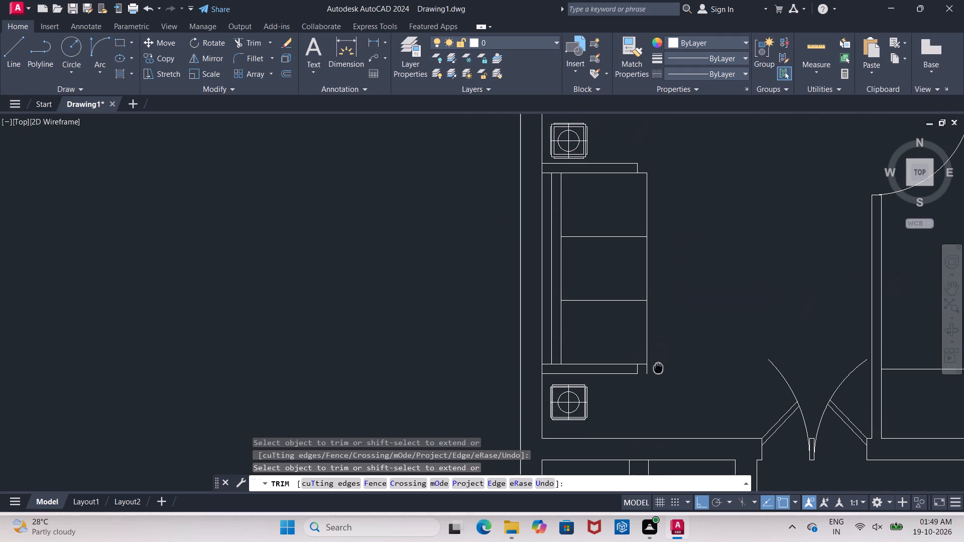
{"action": "middle_click_drag", "start_coordinate": [658, 367], "coordinate": [658, 367]}
{"action": "scroll", "coordinate": [645, 375], "scroll_direction": "up", "scroll_amount": 2}
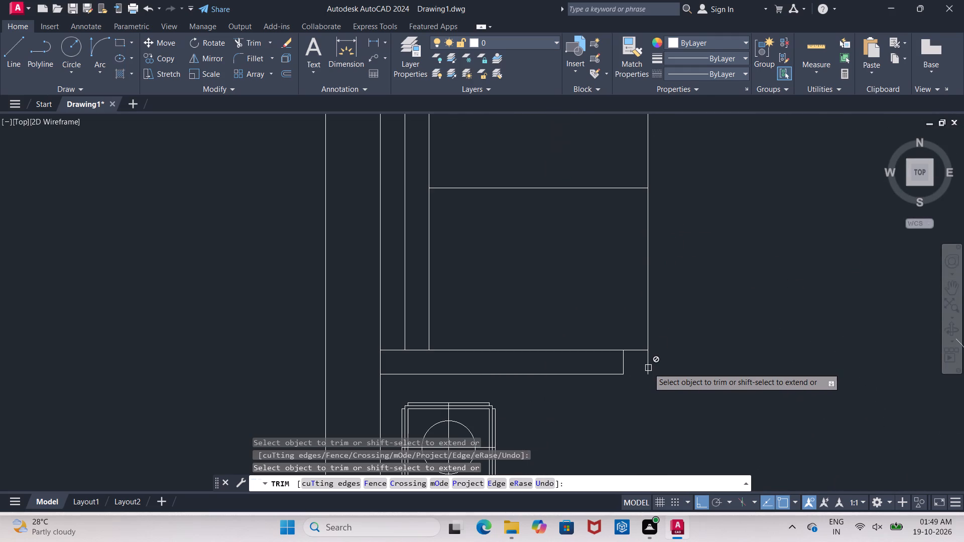
{"action": "key", "text": "Escape"}
Delete the leftover piece of the seat front line beyond the lower seat edge, beside the lower armrest.
{"action": "left_click", "coordinate": [648, 367]}
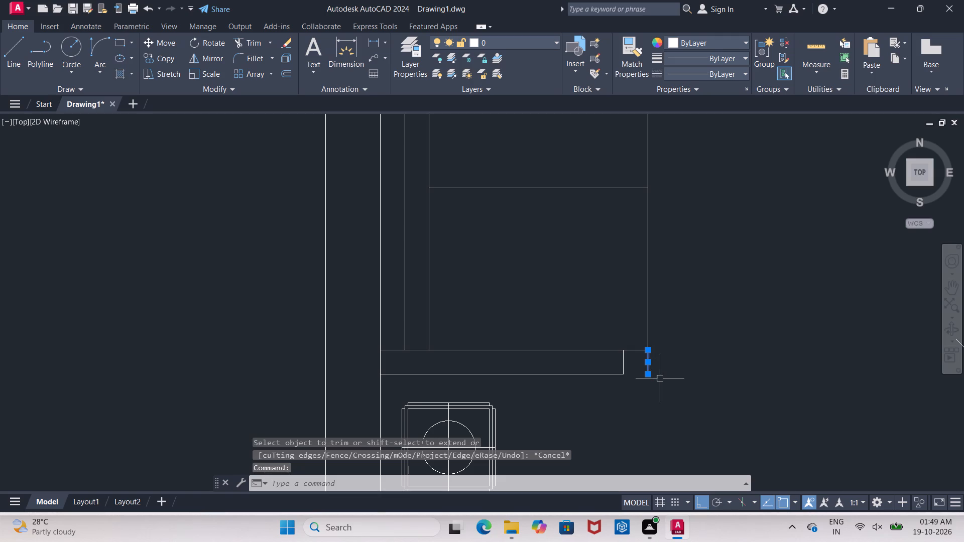
{"action": "key", "text": "Delete"}
Rotate the four-burner stove outside the floor plan 90° clockwise about its corner.
{"action": "scroll", "coordinate": [660, 376], "scroll_direction": "down", "scroll_amount": 3}
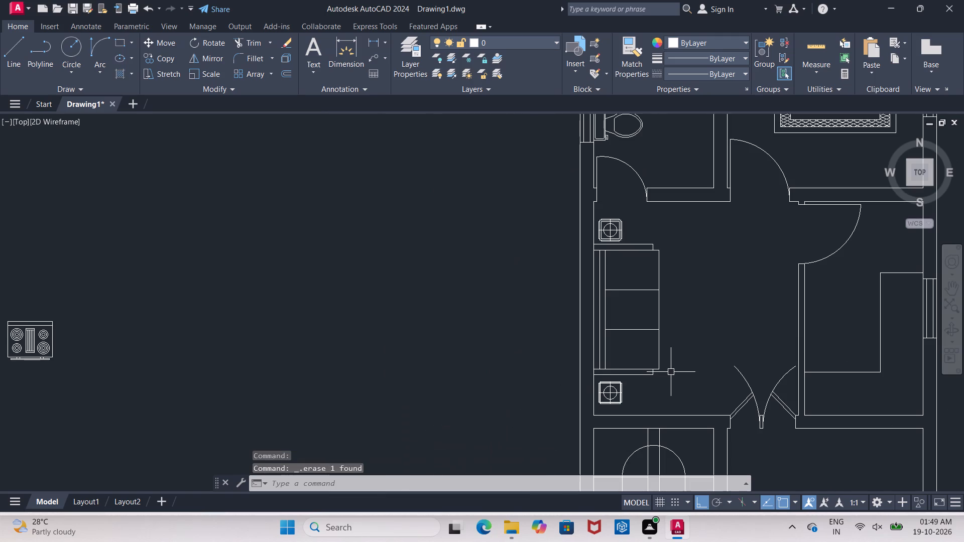
{"action": "scroll", "coordinate": [672, 367], "scroll_direction": "down", "scroll_amount": 3}
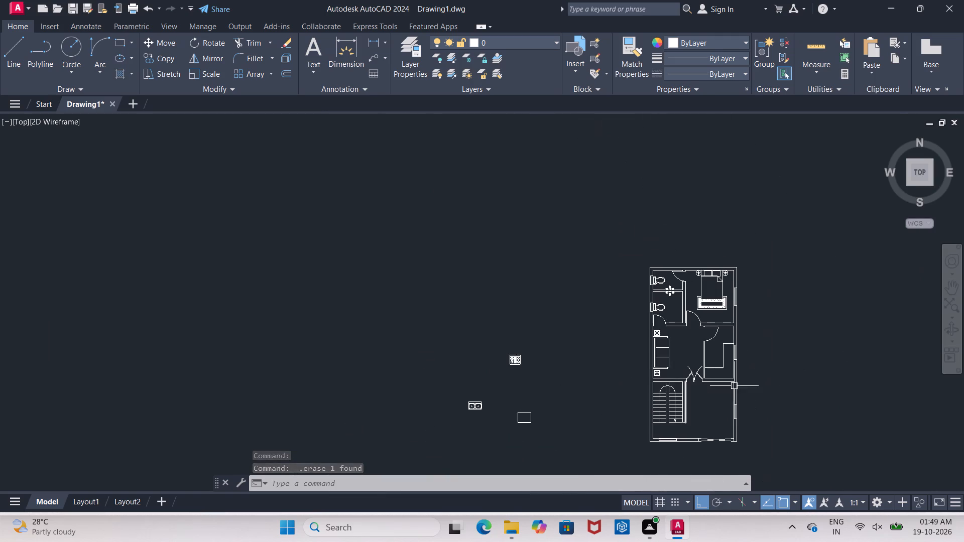
{"action": "left_click", "coordinate": [496, 345]}
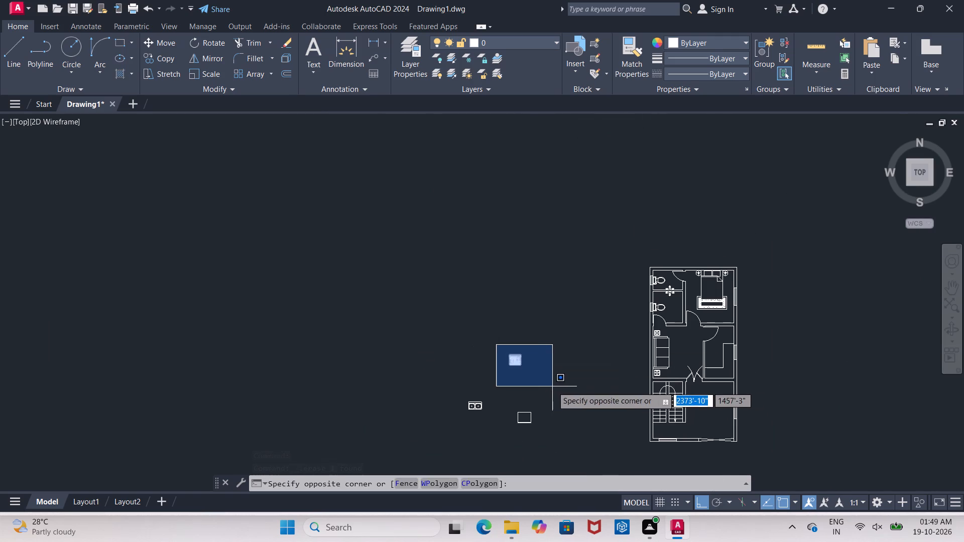
{"action": "left_click", "coordinate": [553, 386]}
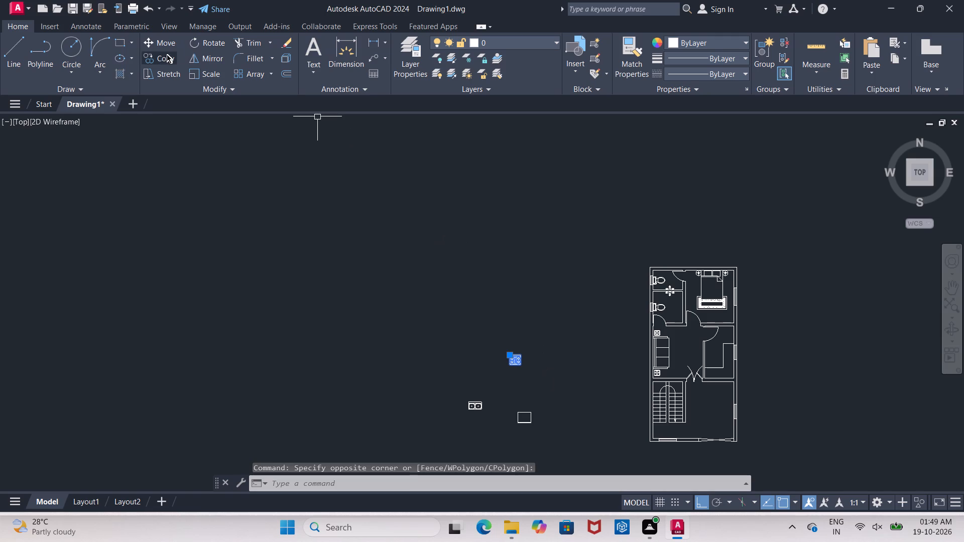
{"action": "left_click", "coordinate": [206, 46]}
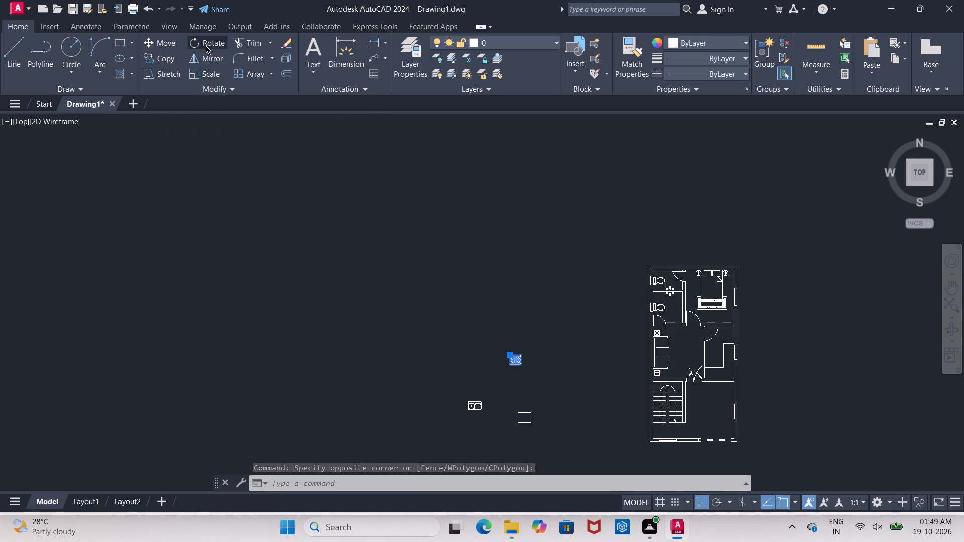
{"action": "scroll", "coordinate": [520, 374], "scroll_direction": "up", "scroll_amount": 2}
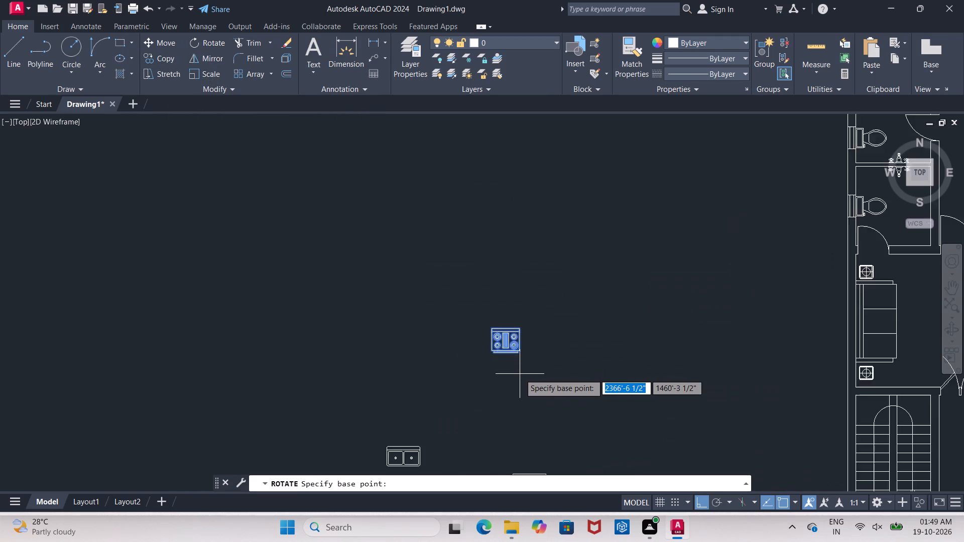
{"action": "scroll", "coordinate": [520, 374], "scroll_direction": "up", "scroll_amount": 2}
{"action": "left_click", "coordinate": [515, 260]}
{"action": "left_click", "coordinate": [542, 371]}
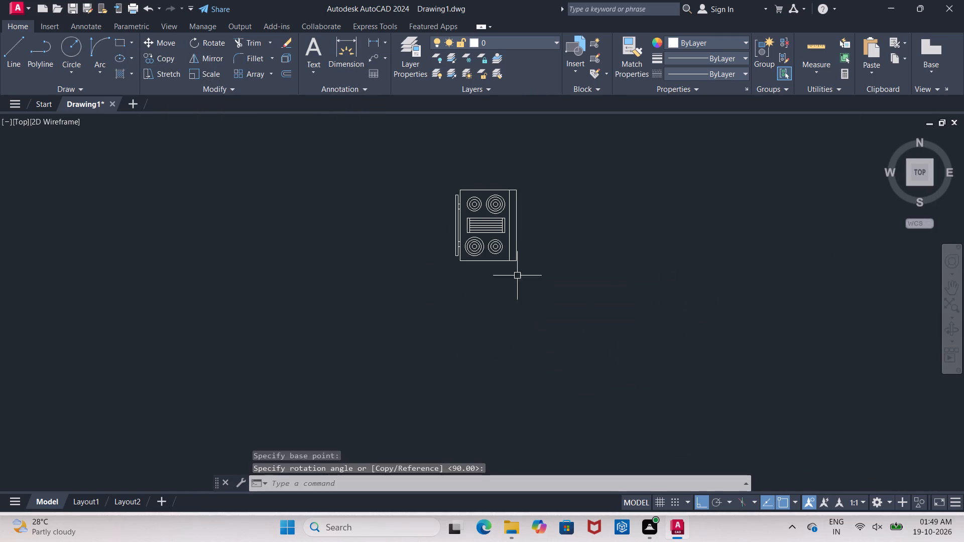
Move the rotated four-burner stove from outside the plan onto the kitchen counter, with its back edge against the window wall.
{"action": "left_click", "coordinate": [417, 174]}
{"action": "left_click", "coordinate": [616, 301]}
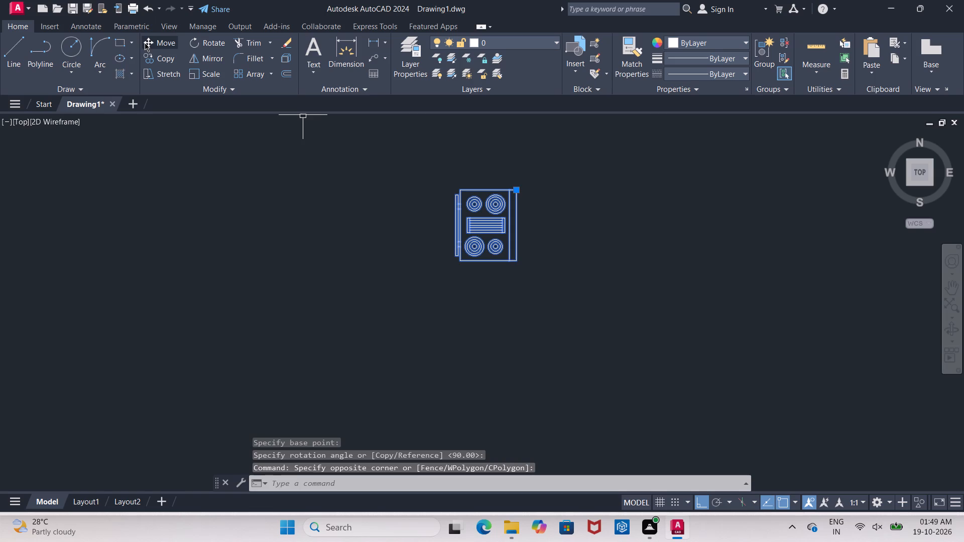
{"action": "left_click", "coordinate": [150, 44]}
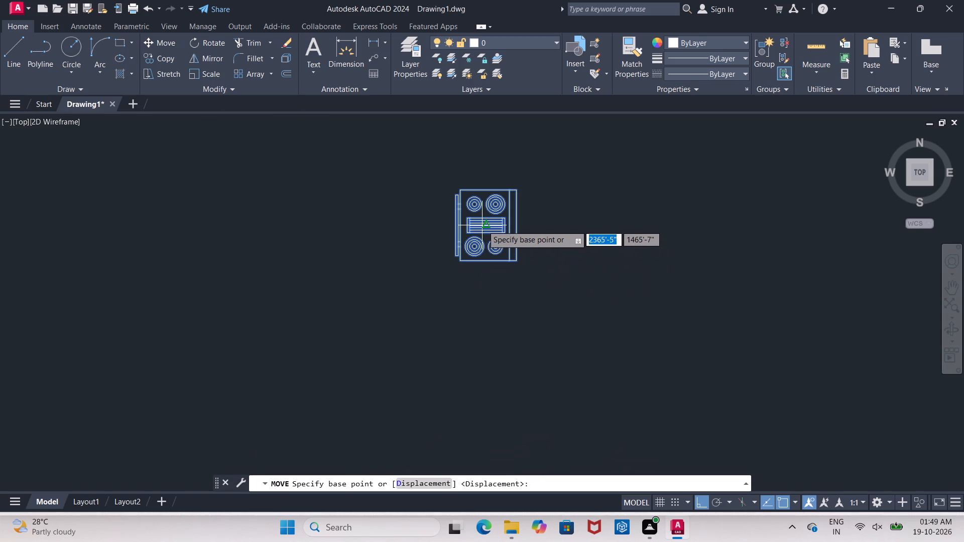
{"action": "left_click", "coordinate": [485, 225]}
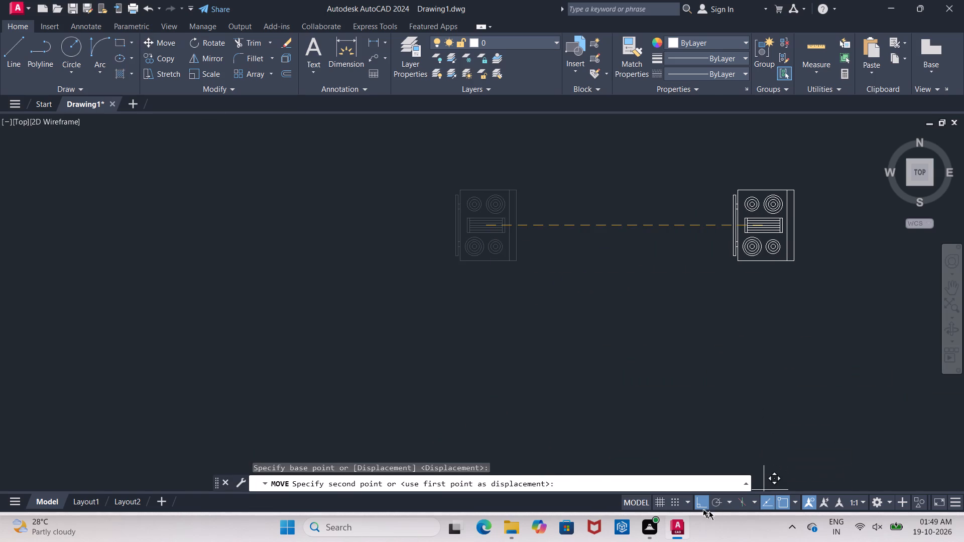
{"action": "left_click", "coordinate": [701, 506]}
{"action": "scroll", "coordinate": [776, 429], "scroll_direction": "down", "scroll_amount": 2}
{"action": "middle_click_drag", "start_coordinate": [766, 423], "coordinate": [392, 372]}
{"action": "middle_click_drag", "start_coordinate": [821, 333], "coordinate": [518, 354]}
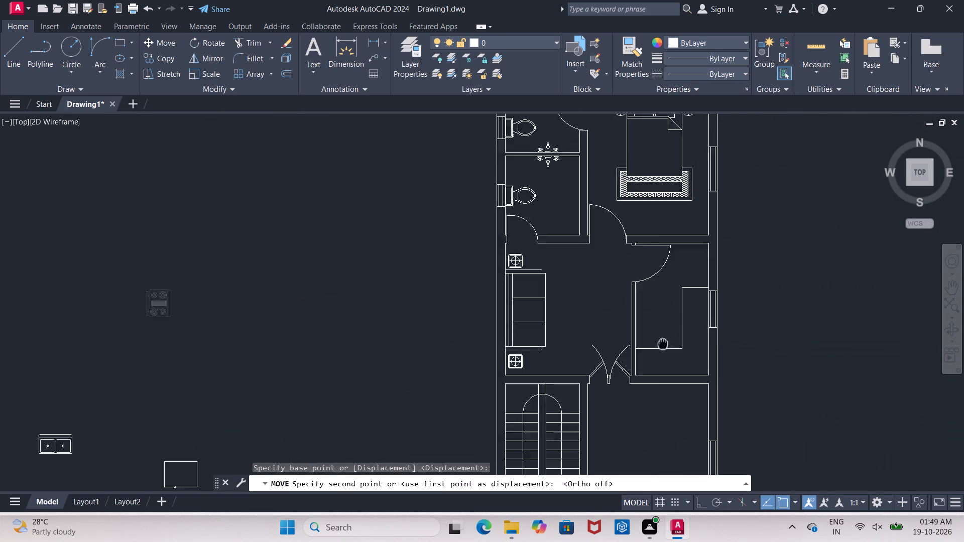
{"action": "middle_click_drag", "start_coordinate": [518, 354], "coordinate": [488, 355]}
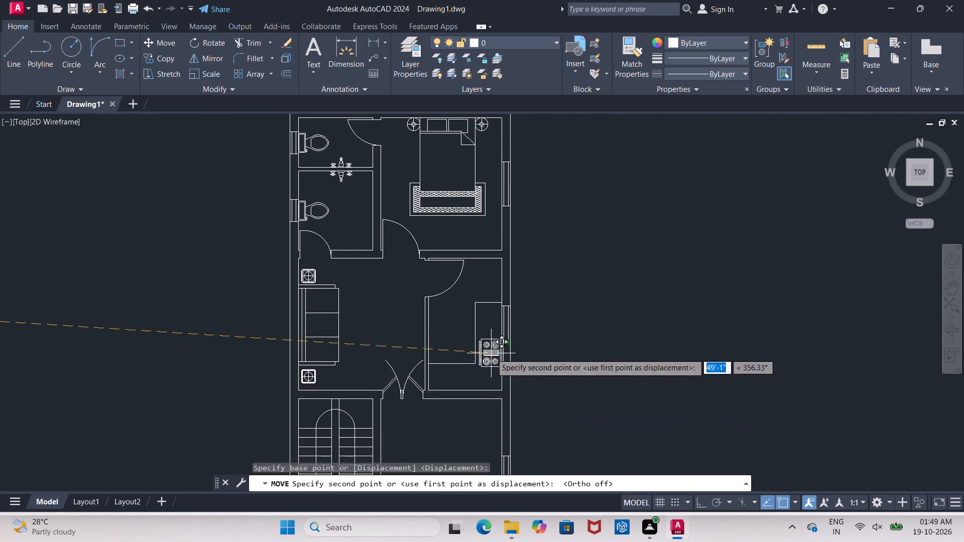
{"action": "scroll", "coordinate": [471, 328], "scroll_direction": "up", "scroll_amount": 4}
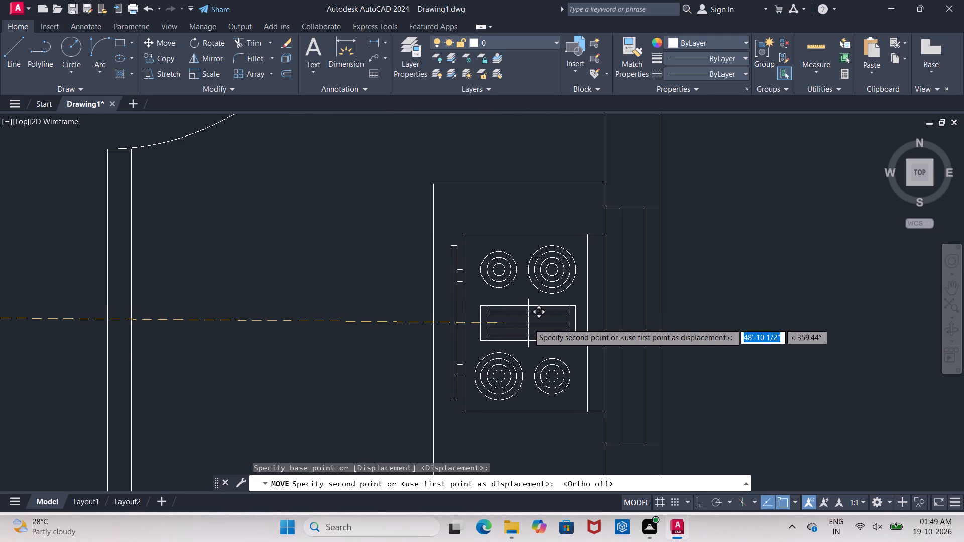
{"action": "left_click", "coordinate": [528, 323]}
{"action": "scroll", "coordinate": [528, 323], "scroll_direction": "down", "scroll_amount": 1}
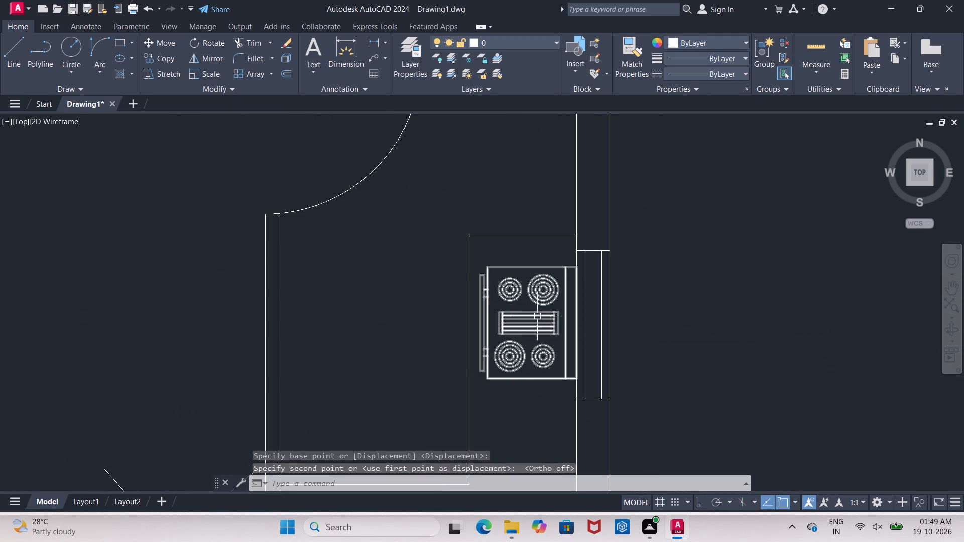
Scale the stove up slightly about the midpoint of its back edge so it spans the counter's depth.
{"action": "left_click", "coordinate": [529, 269]}
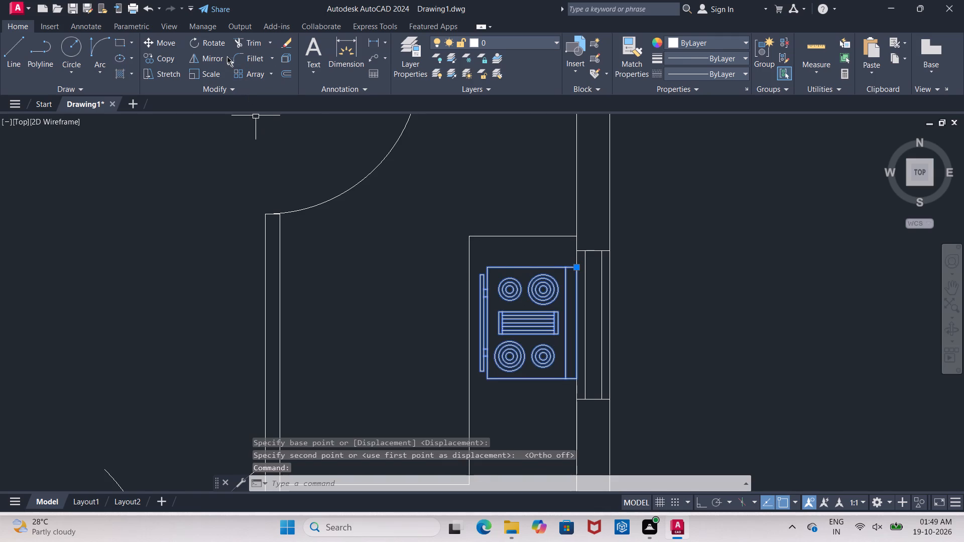
{"action": "left_click", "coordinate": [200, 74]}
{"action": "scroll", "coordinate": [574, 333], "scroll_direction": "up", "scroll_amount": 2}
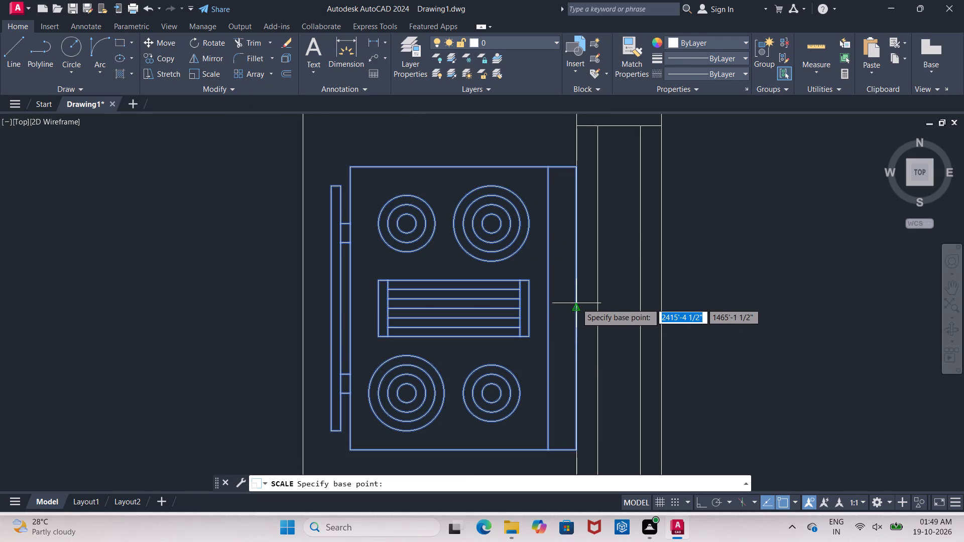
{"action": "left_click", "coordinate": [578, 309]}
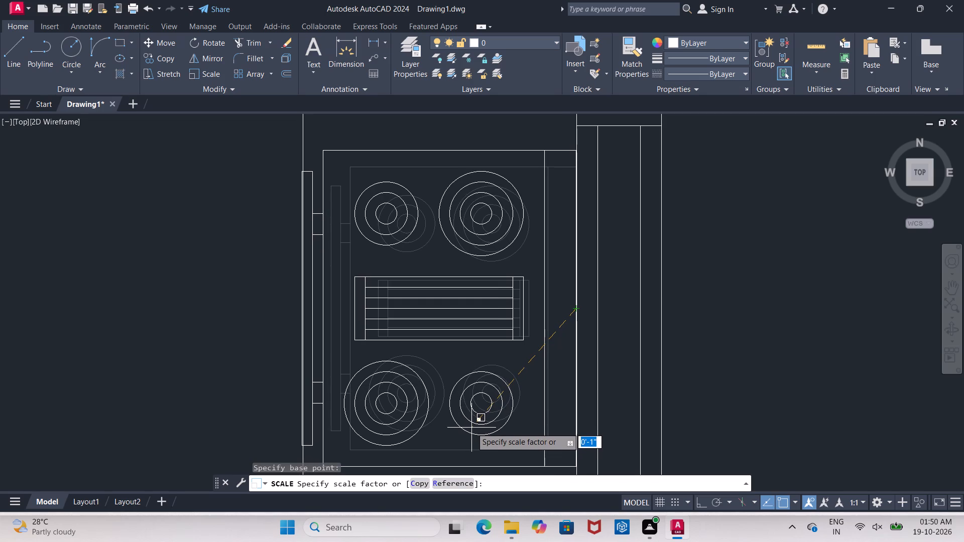
{"action": "left_click", "coordinate": [471, 427]}
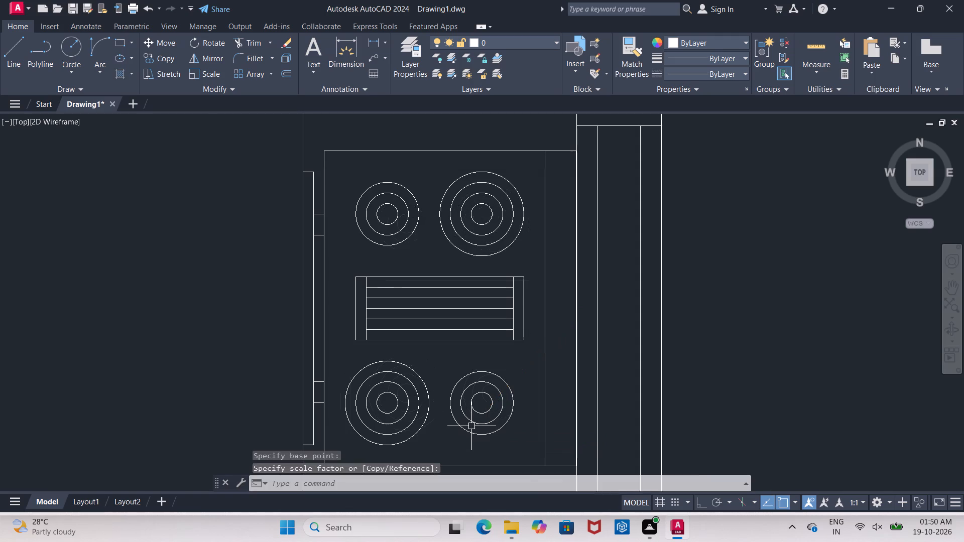
{"action": "scroll", "coordinate": [471, 425], "scroll_direction": "down", "scroll_amount": 2}
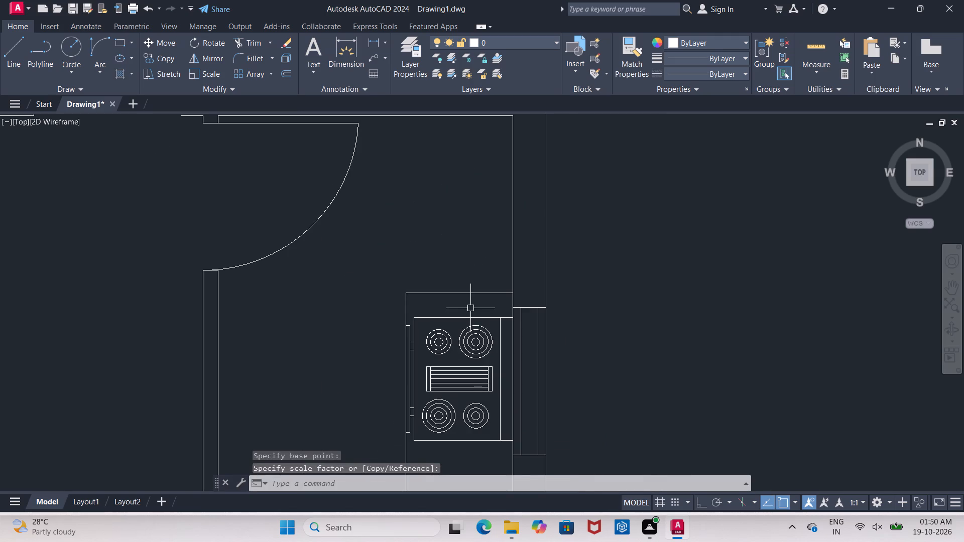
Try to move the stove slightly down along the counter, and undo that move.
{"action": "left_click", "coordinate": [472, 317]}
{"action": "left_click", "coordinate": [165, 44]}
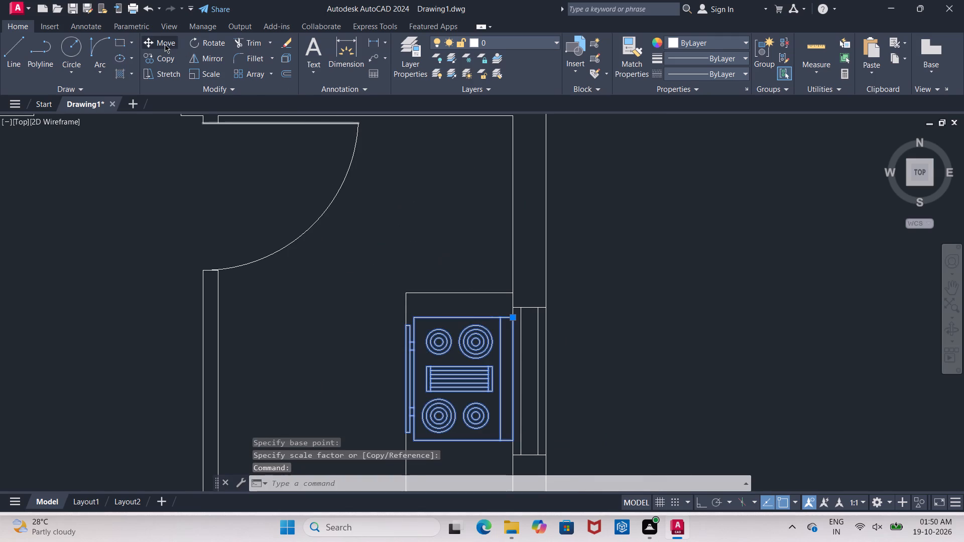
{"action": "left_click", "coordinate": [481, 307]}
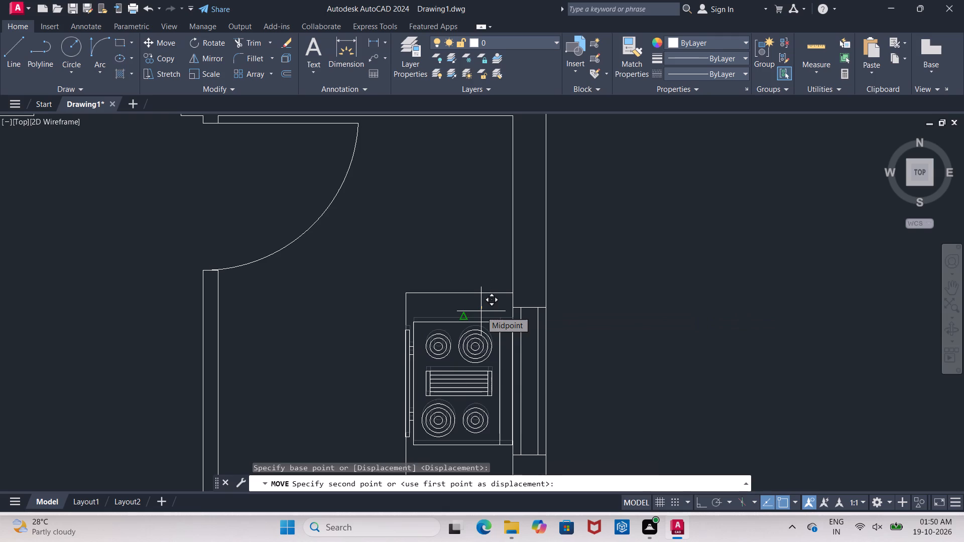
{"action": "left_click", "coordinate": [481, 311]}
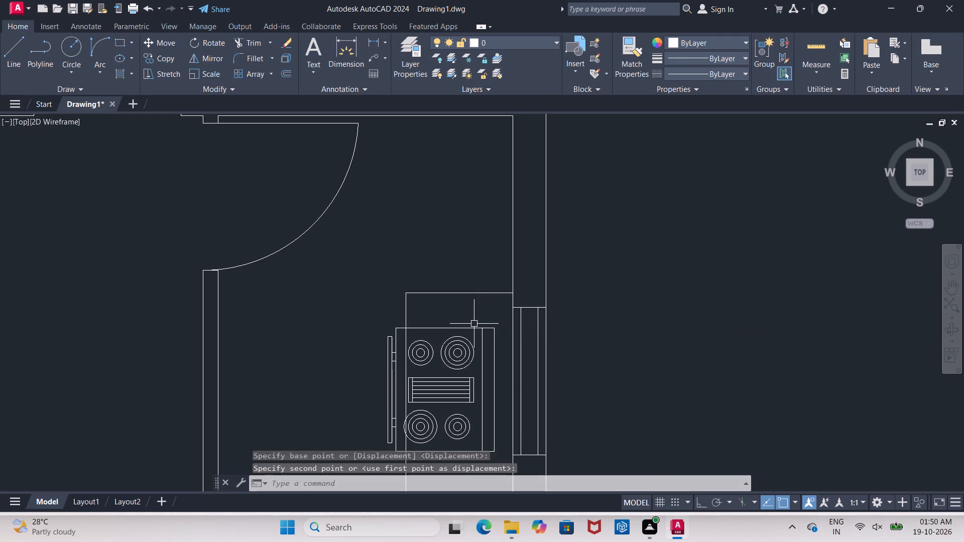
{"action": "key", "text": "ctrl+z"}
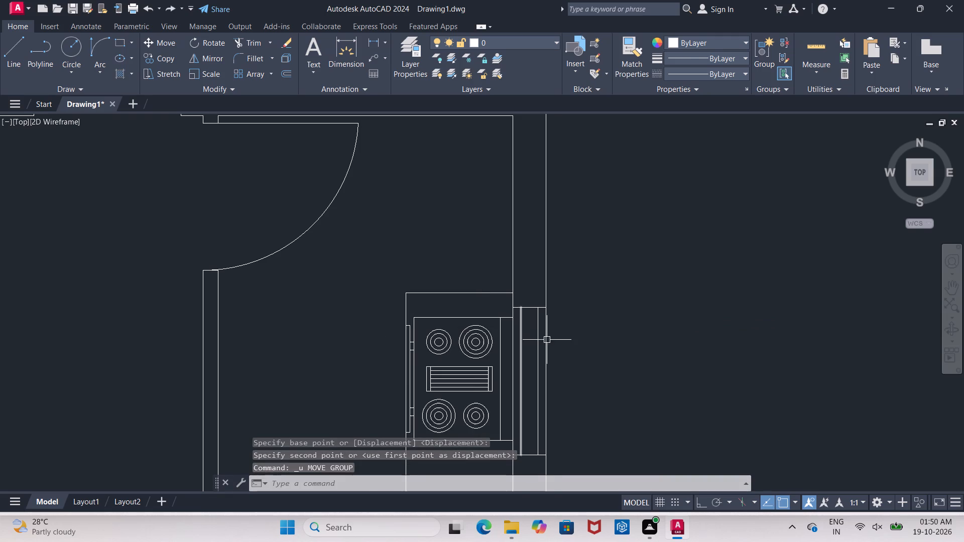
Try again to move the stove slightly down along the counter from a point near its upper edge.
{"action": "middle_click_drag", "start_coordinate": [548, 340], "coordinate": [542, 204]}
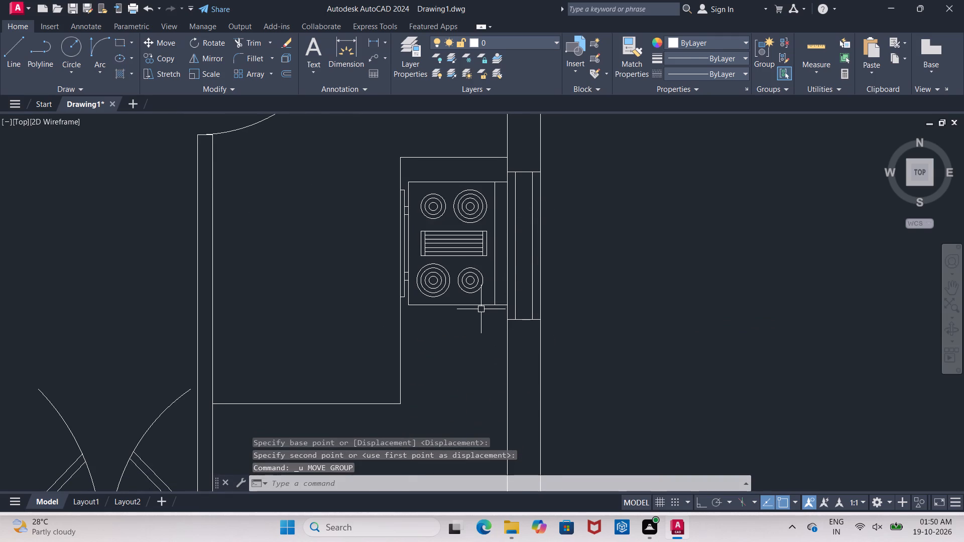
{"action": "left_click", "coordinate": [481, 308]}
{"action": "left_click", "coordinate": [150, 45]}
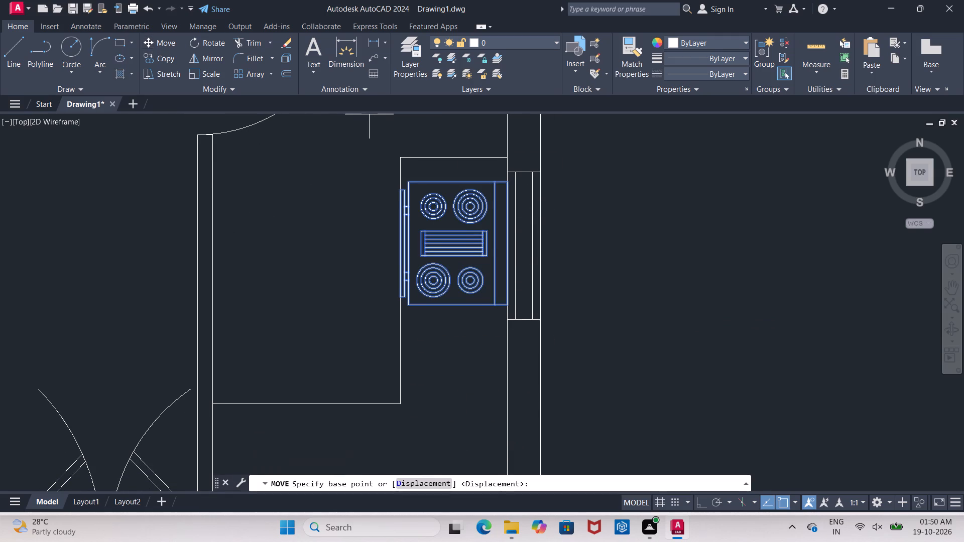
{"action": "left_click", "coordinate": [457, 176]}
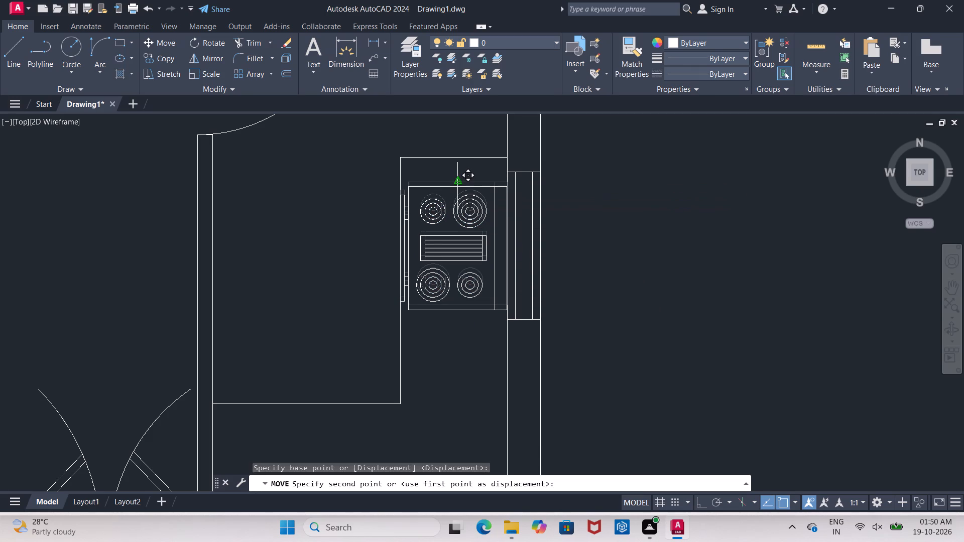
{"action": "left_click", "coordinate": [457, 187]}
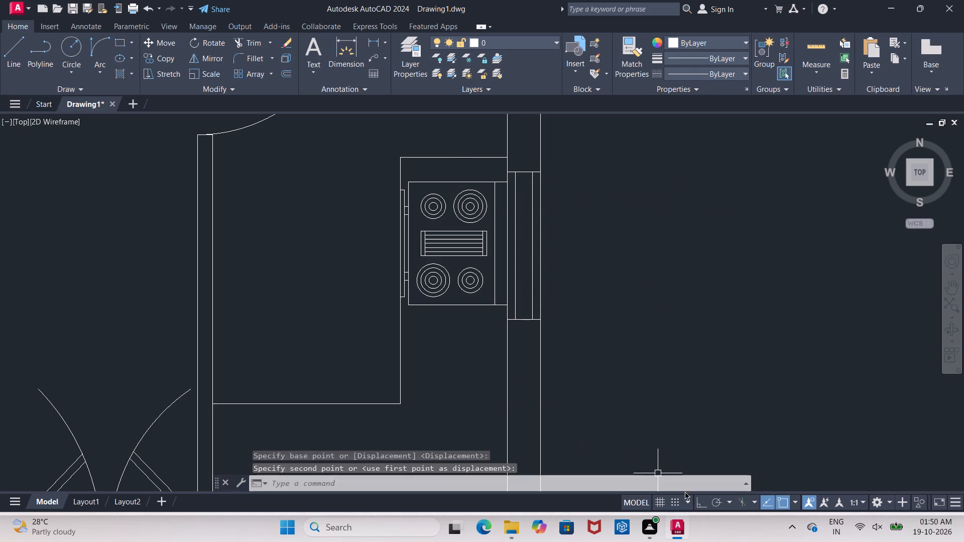
With ortho on, move the stove slightly down along the counter, farther from the counter's upper end.
{"action": "left_click", "coordinate": [705, 505]}
{"action": "left_click", "coordinate": [476, 184]}
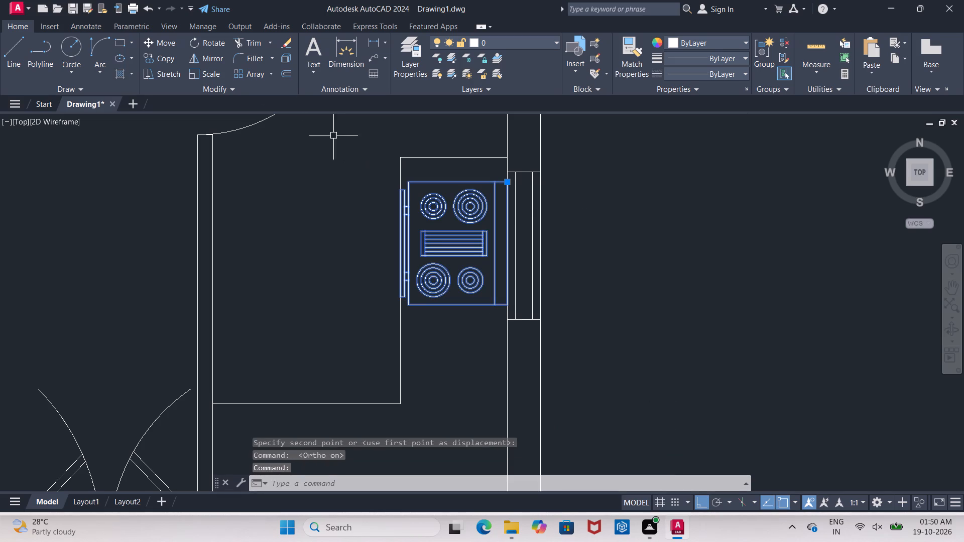
{"action": "left_click", "coordinate": [146, 45]}
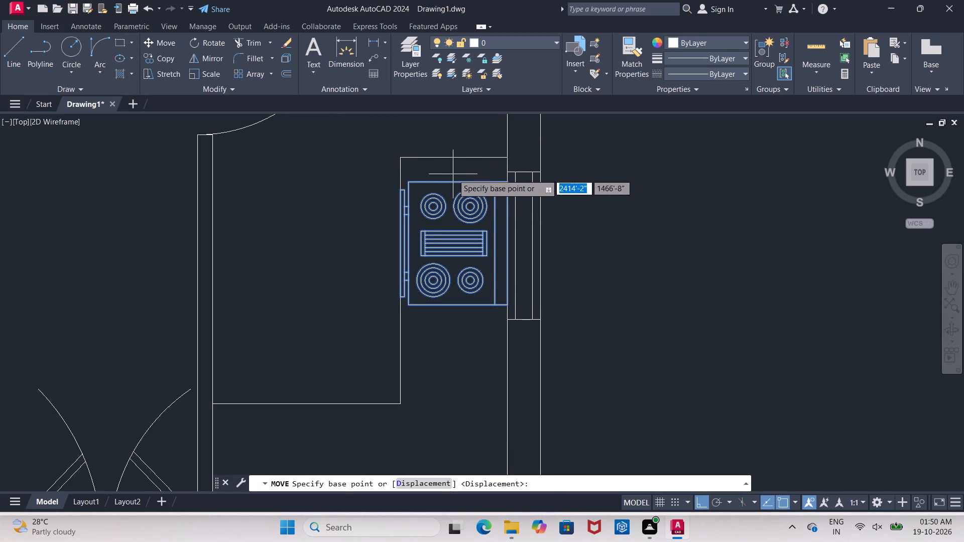
{"action": "left_click", "coordinate": [453, 174]}
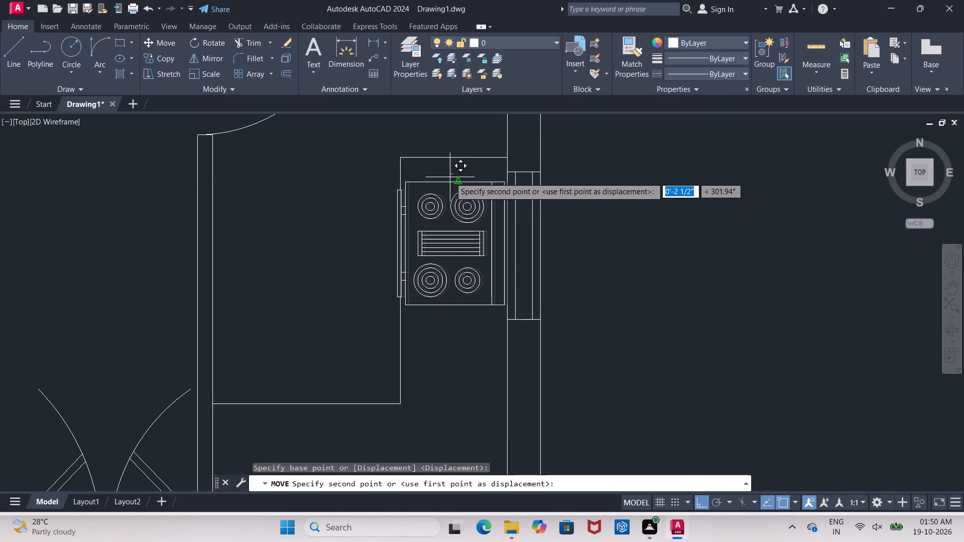
{"action": "left_click", "coordinate": [450, 176]}
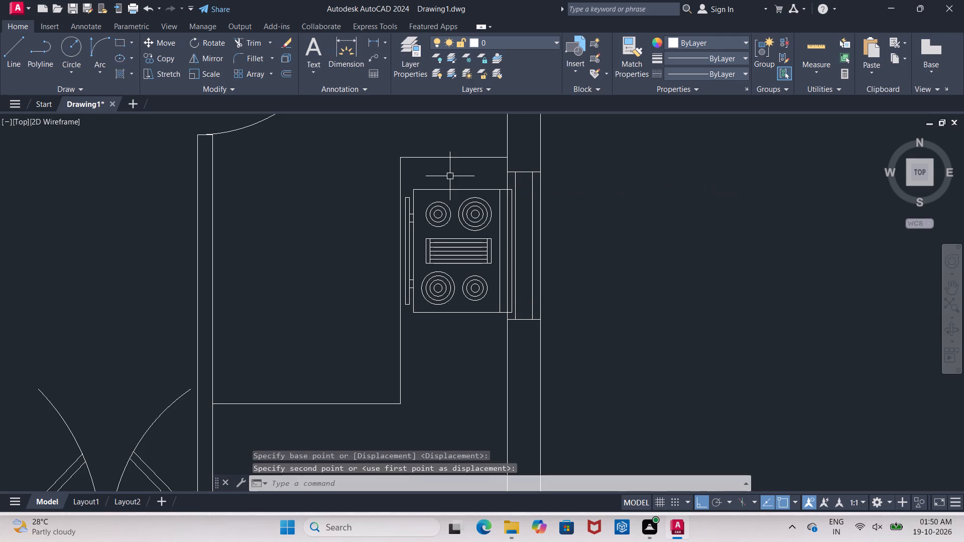
With ortho off, move the stove from its center slightly back up toward the counter's upper end.
{"action": "left_click", "coordinate": [458, 190]}
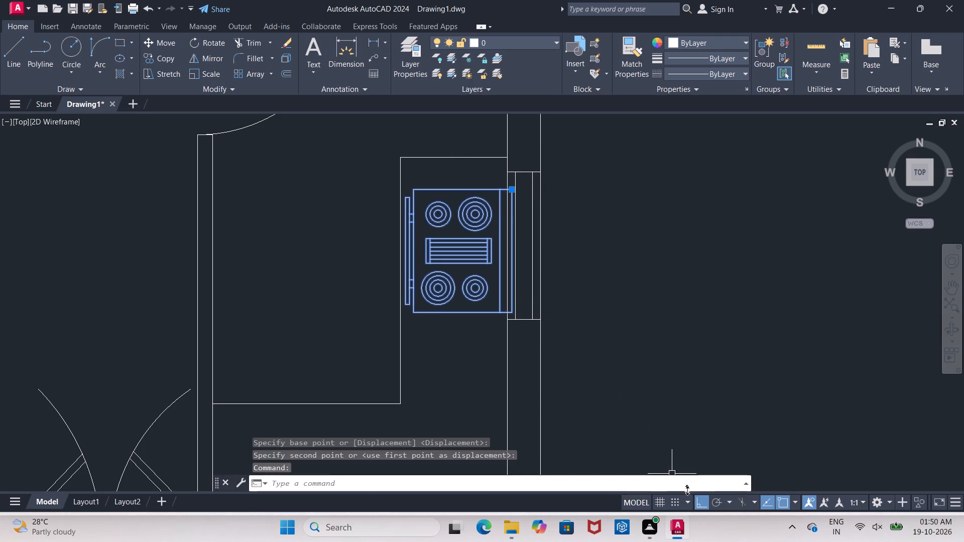
{"action": "left_click", "coordinate": [703, 506]}
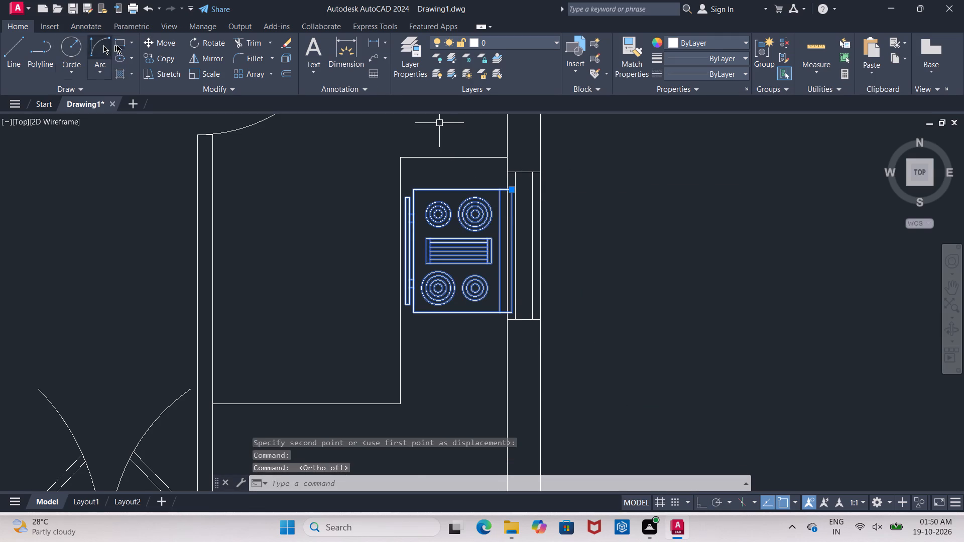
{"action": "left_click", "coordinate": [150, 45]}
{"action": "left_click", "coordinate": [460, 247]}
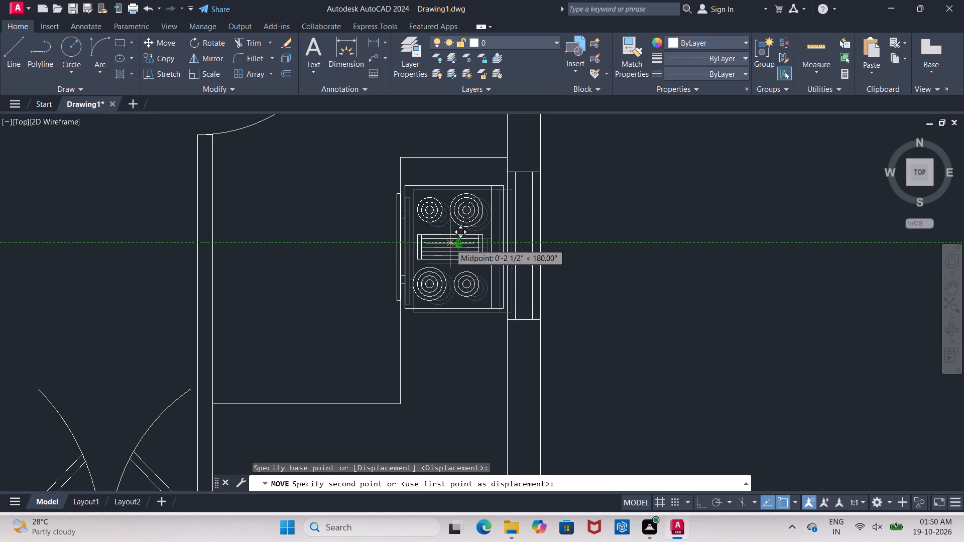
{"action": "left_click", "coordinate": [453, 243]}
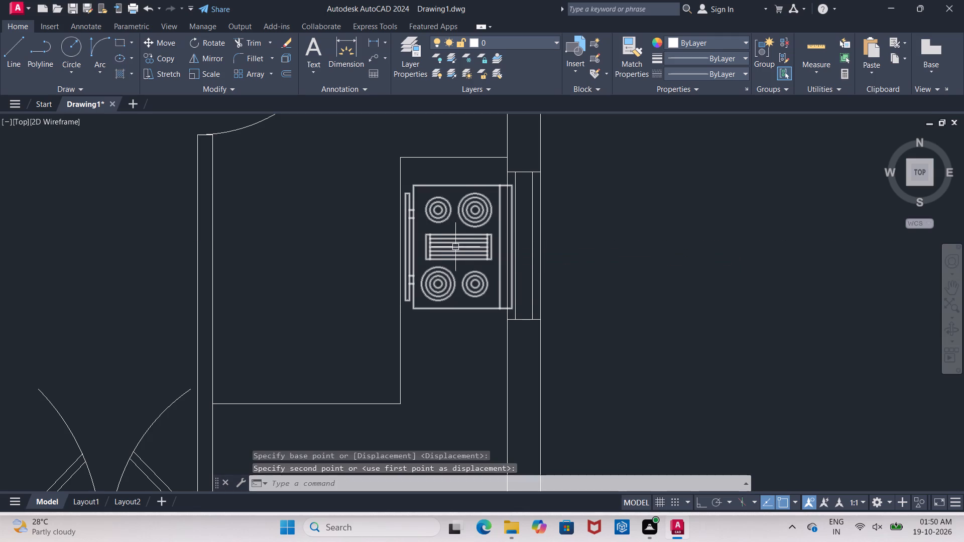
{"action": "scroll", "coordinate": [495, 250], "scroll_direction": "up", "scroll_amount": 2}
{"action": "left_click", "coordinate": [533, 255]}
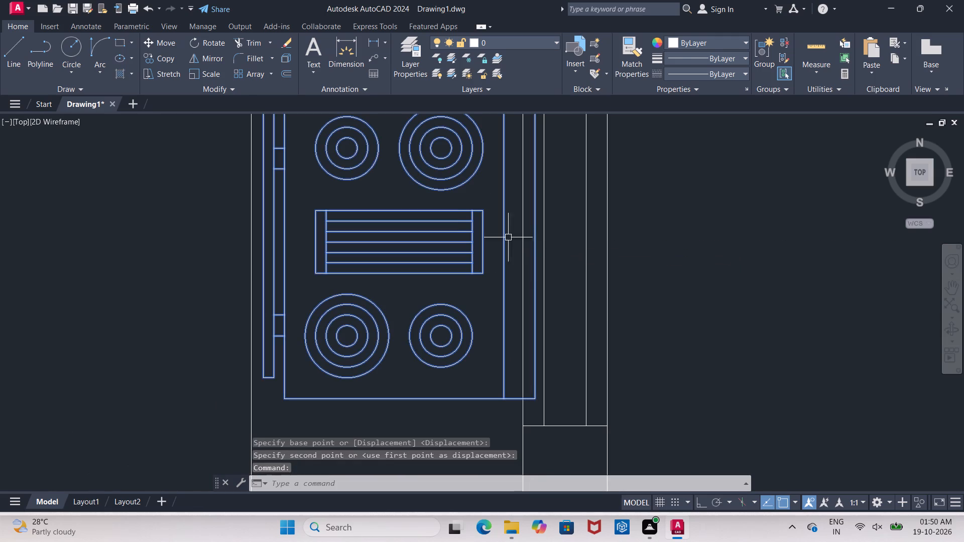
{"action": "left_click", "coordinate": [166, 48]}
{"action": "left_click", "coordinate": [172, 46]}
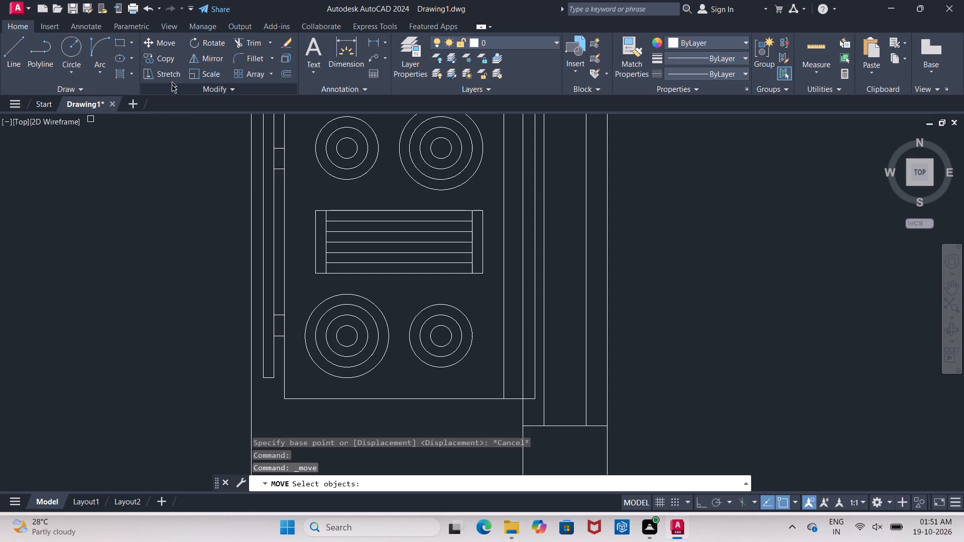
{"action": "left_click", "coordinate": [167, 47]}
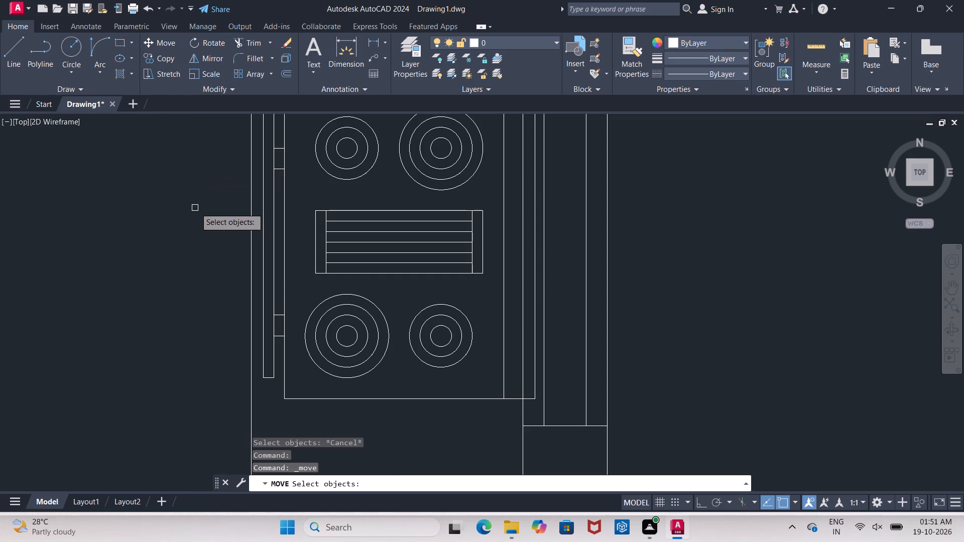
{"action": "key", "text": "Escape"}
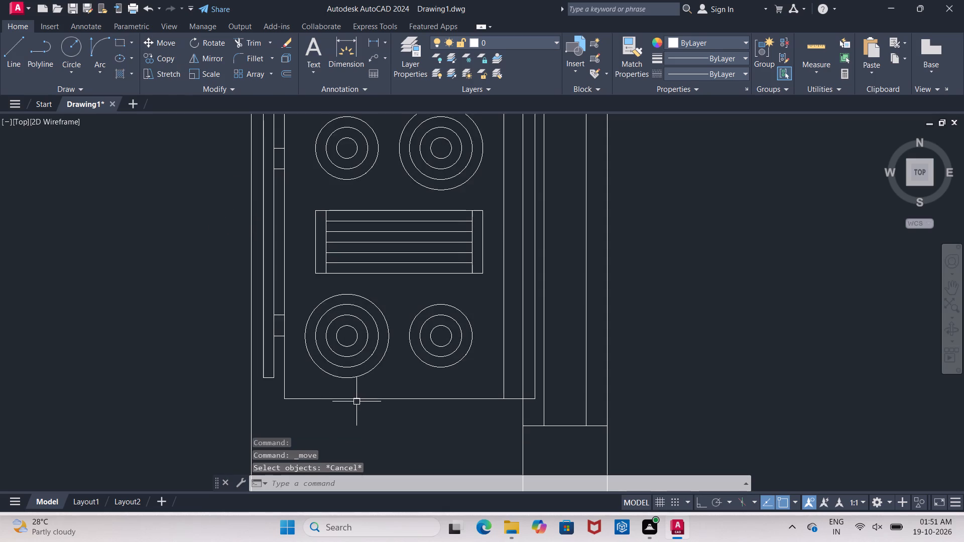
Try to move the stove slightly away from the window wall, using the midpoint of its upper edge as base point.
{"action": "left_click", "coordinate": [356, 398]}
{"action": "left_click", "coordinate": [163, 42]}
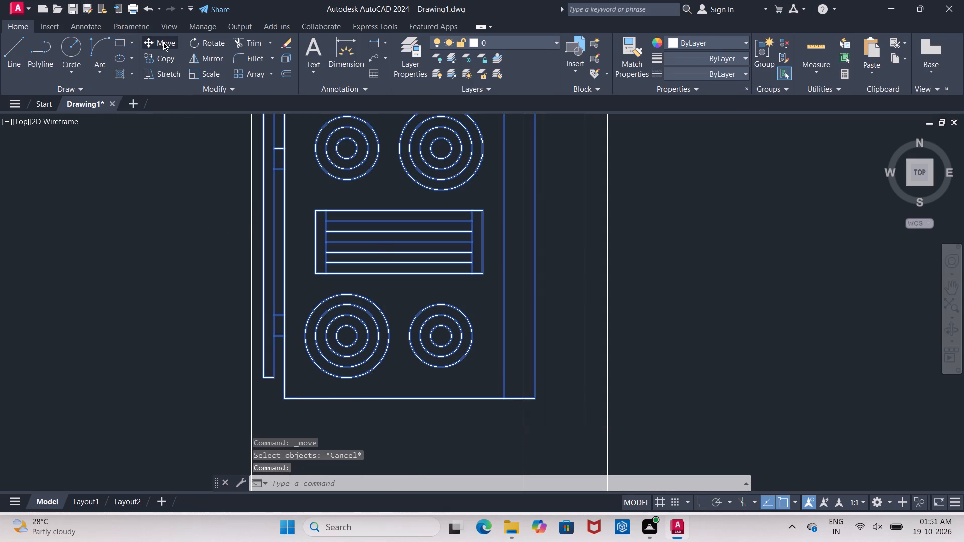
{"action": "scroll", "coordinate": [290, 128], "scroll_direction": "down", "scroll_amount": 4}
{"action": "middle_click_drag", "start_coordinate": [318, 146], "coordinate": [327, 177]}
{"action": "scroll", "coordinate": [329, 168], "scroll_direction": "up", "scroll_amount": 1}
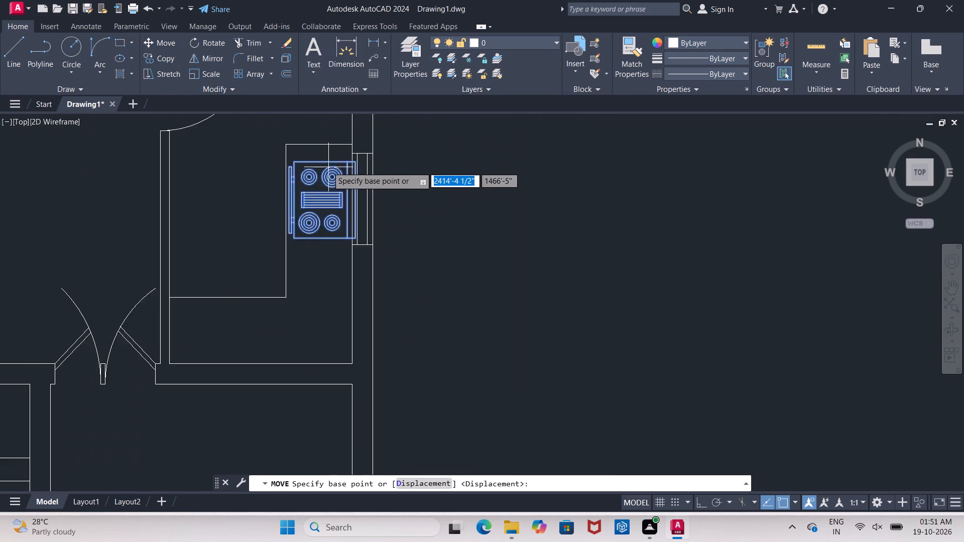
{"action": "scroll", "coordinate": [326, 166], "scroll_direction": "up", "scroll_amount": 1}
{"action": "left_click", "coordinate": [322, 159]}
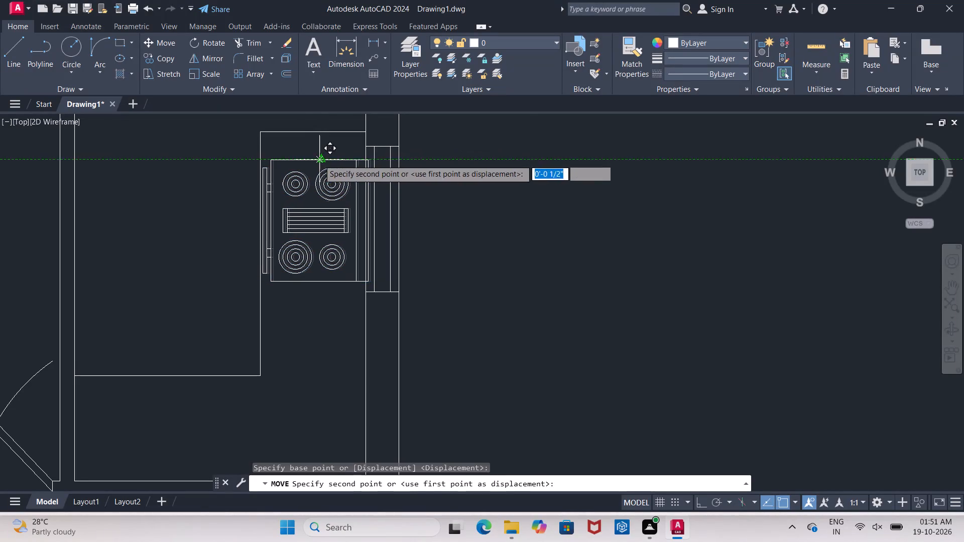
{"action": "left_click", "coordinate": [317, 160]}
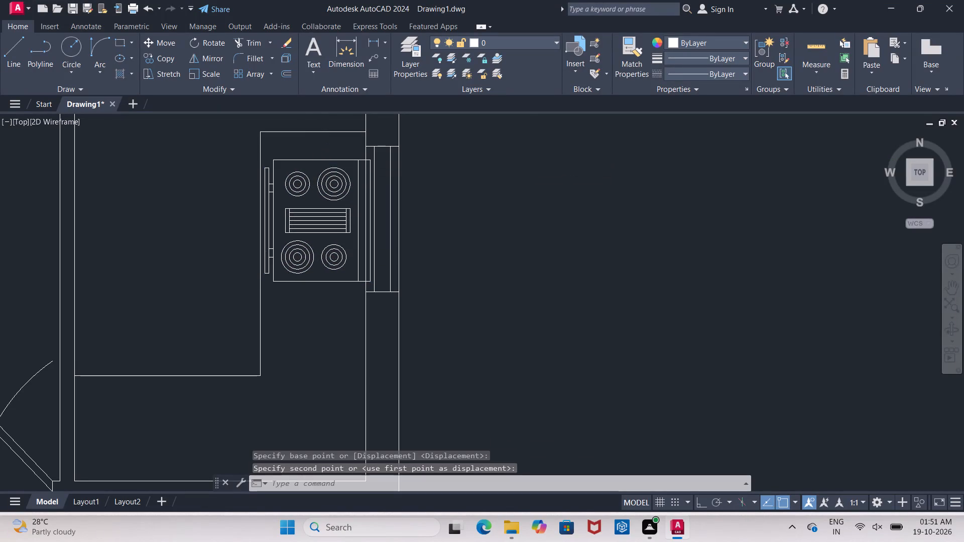
Move the stove about 1" away from the window so its back edge sits flush with the inner wall face.
{"action": "left_click", "coordinate": [318, 162]}
{"action": "left_click", "coordinate": [158, 44]}
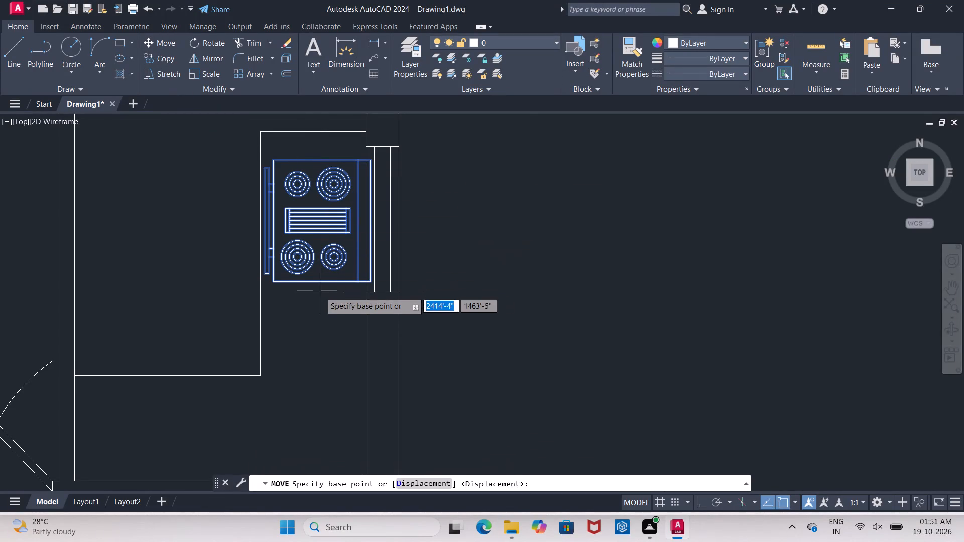
{"action": "left_click", "coordinate": [320, 297]}
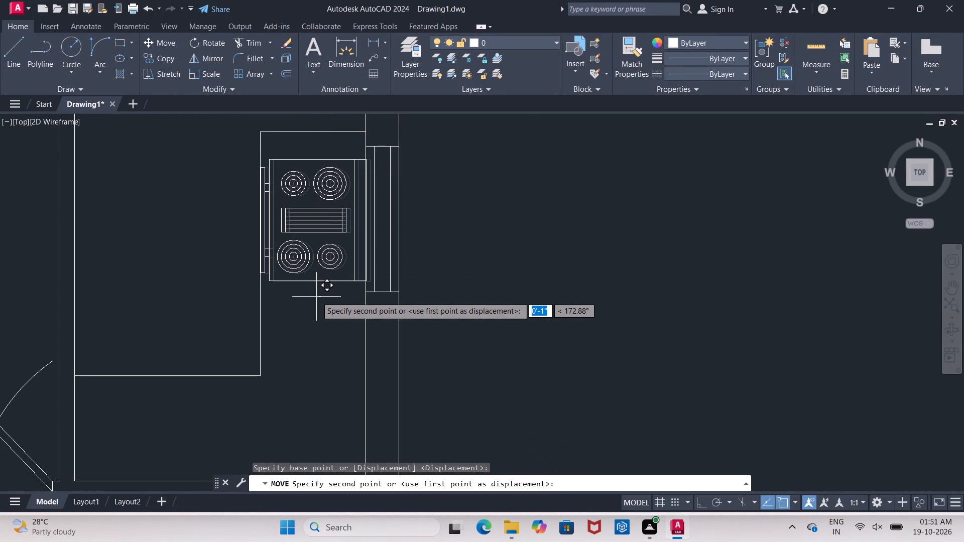
{"action": "left_click", "coordinate": [316, 297]}
With ortho on, rotate the double-bowl sink outside the floor plan 180° about the corner of its back ledge.
{"action": "scroll", "coordinate": [320, 299], "scroll_direction": "down", "scroll_amount": 3}
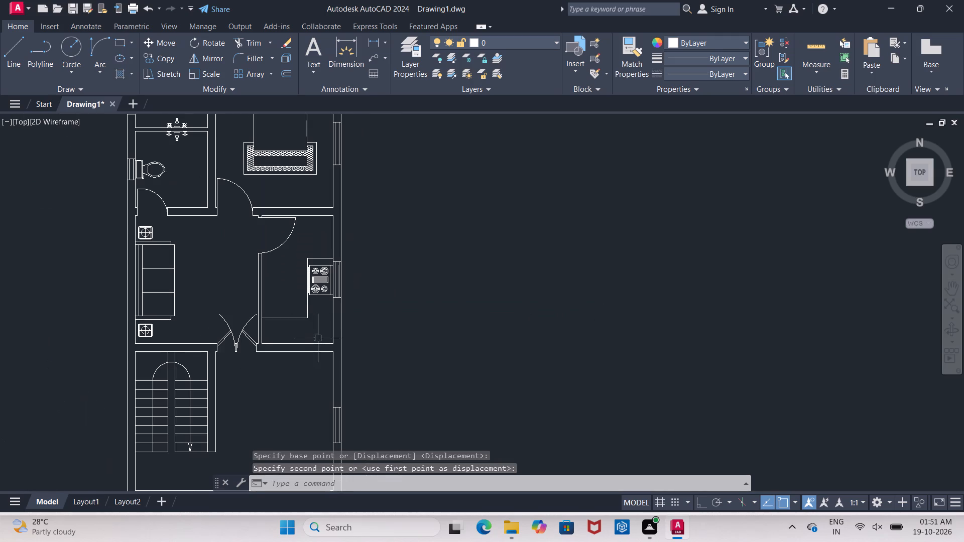
{"action": "middle_click_drag", "start_coordinate": [318, 338], "coordinate": [339, 248]}
{"action": "scroll", "coordinate": [227, 274], "scroll_direction": "down", "scroll_amount": 3}
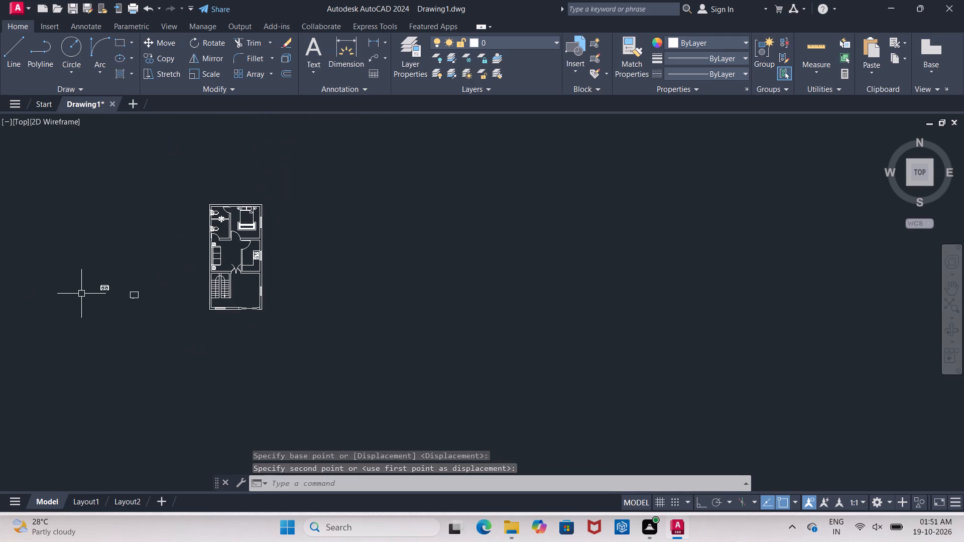
{"action": "scroll", "coordinate": [81, 296], "scroll_direction": "up", "scroll_amount": 4}
{"action": "left_click_drag", "start_coordinate": [146, 206], "coordinate": [169, 219]}
{"action": "left_click", "coordinate": [343, 299]}
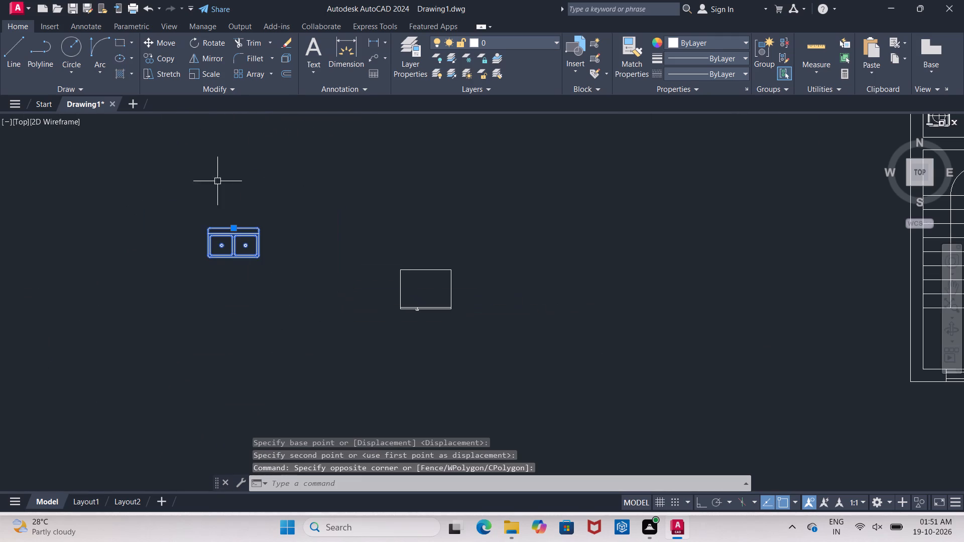
{"action": "left_click", "coordinate": [212, 47]}
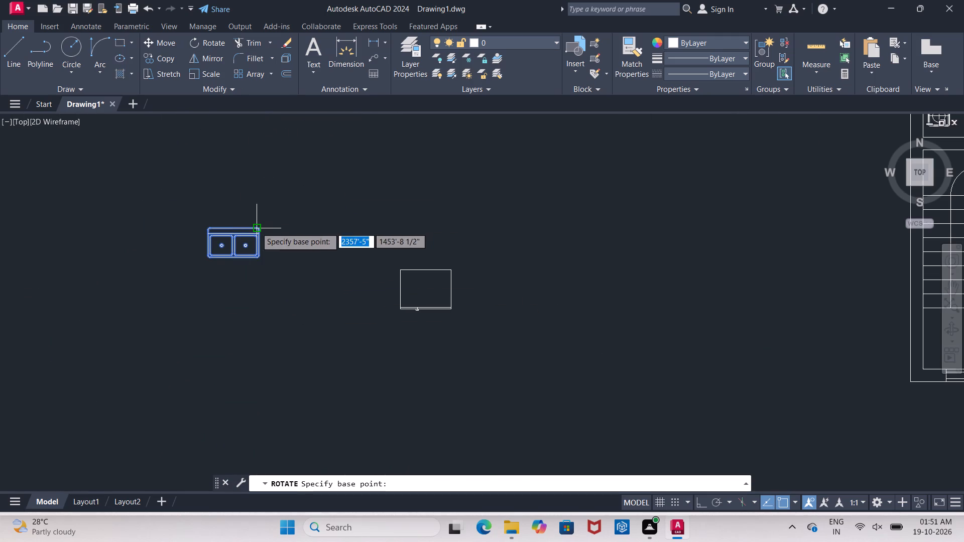
{"action": "left_click", "coordinate": [256, 227]}
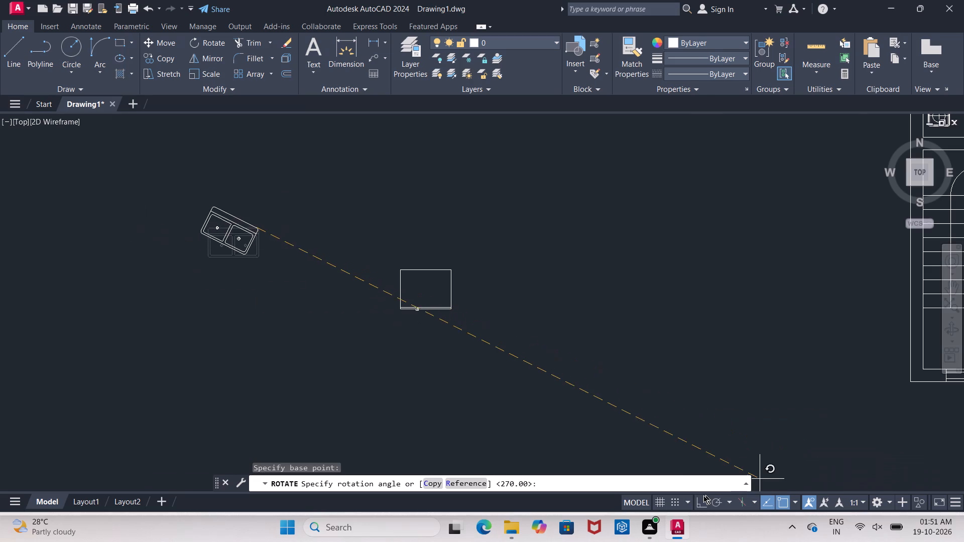
{"action": "left_click_drag", "start_coordinate": [703, 497], "coordinate": [698, 500]}
{"action": "left_click", "coordinate": [209, 183]}
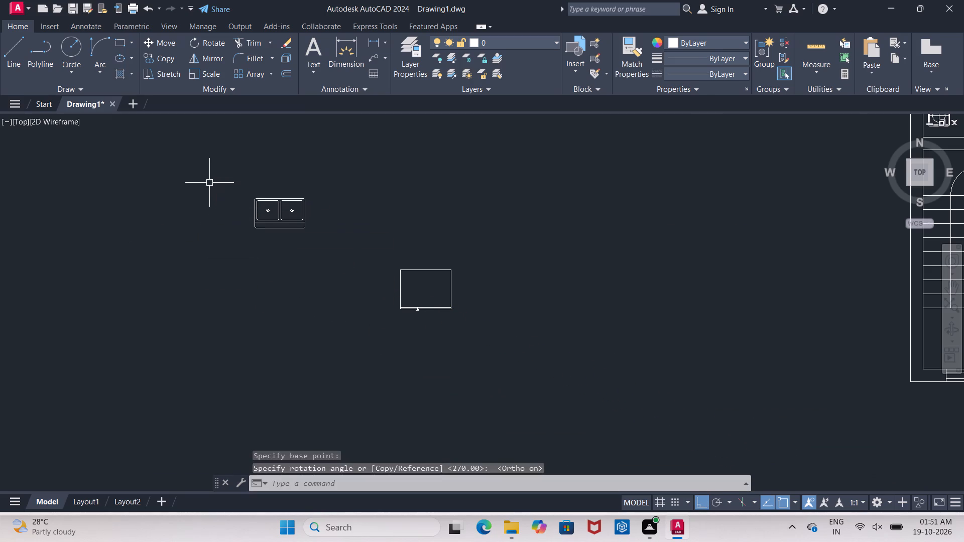
Move the double-bowl sink, with ortho off for placement, onto the kitchen's lower counter with its ledge against the bottom wall.
{"action": "left_click", "coordinate": [240, 186]}
{"action": "left_click", "coordinate": [402, 280]}
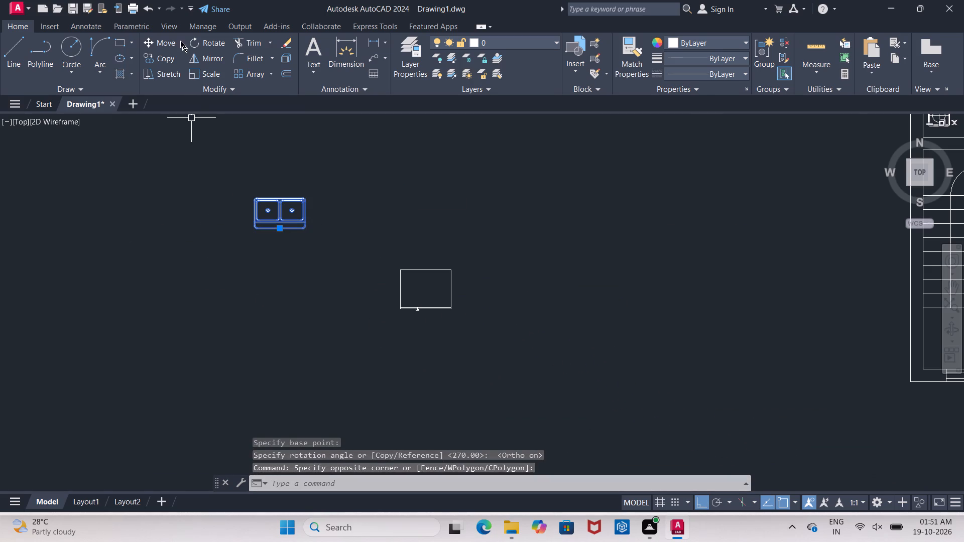
{"action": "left_click", "coordinate": [169, 43]}
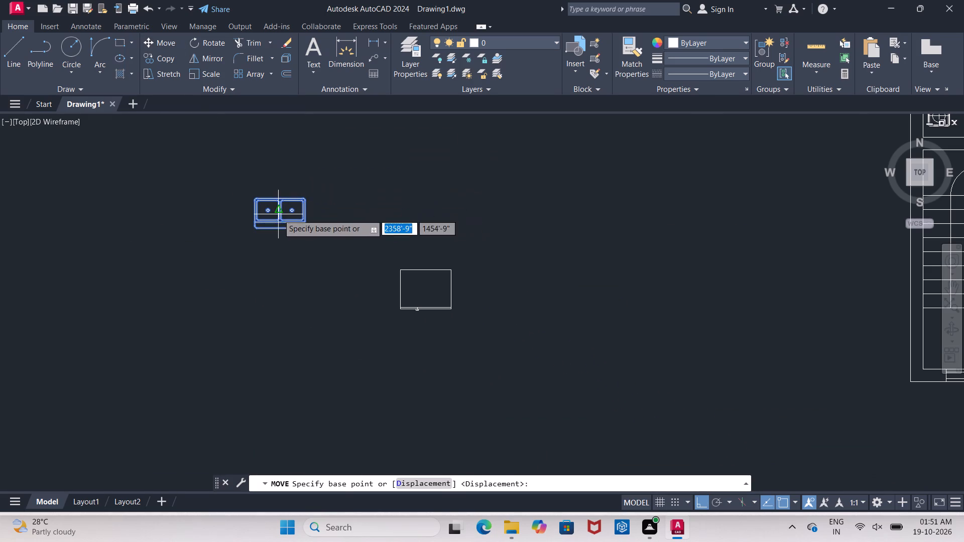
{"action": "left_click", "coordinate": [278, 214]}
{"action": "middle_click_drag", "start_coordinate": [757, 308], "coordinate": [82, 283]}
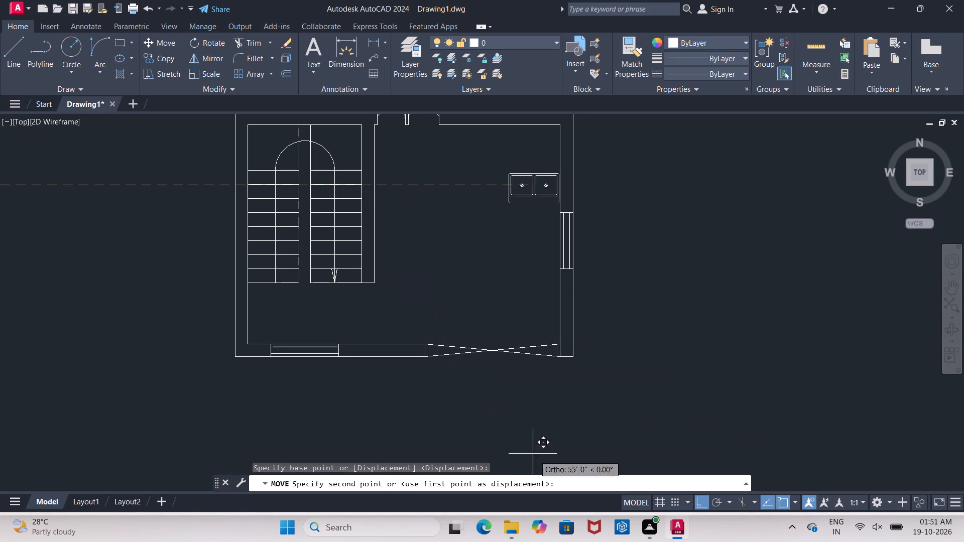
{"action": "left_click", "coordinate": [698, 502]}
{"action": "middle_click_drag", "start_coordinate": [502, 191], "coordinate": [467, 346]}
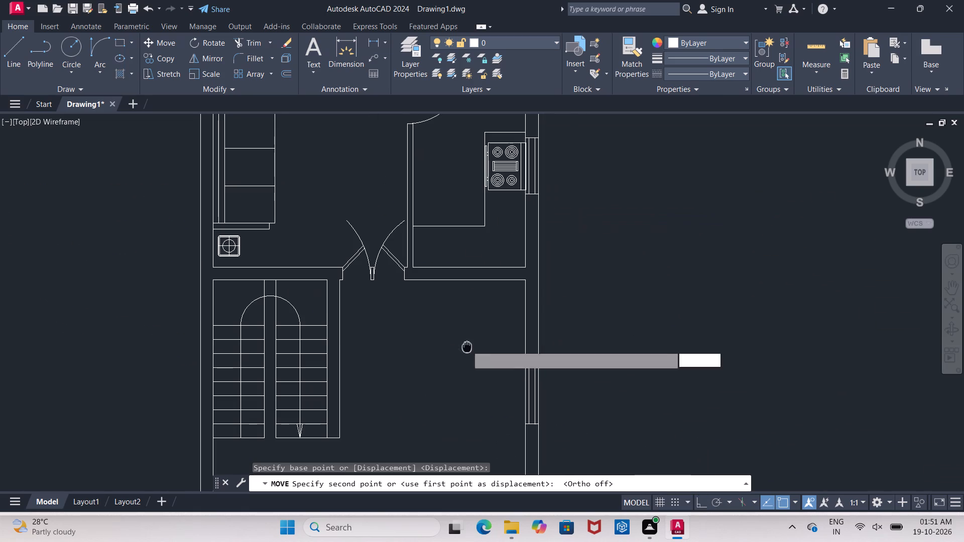
{"action": "scroll", "coordinate": [456, 245], "scroll_direction": "up", "scroll_amount": 1}
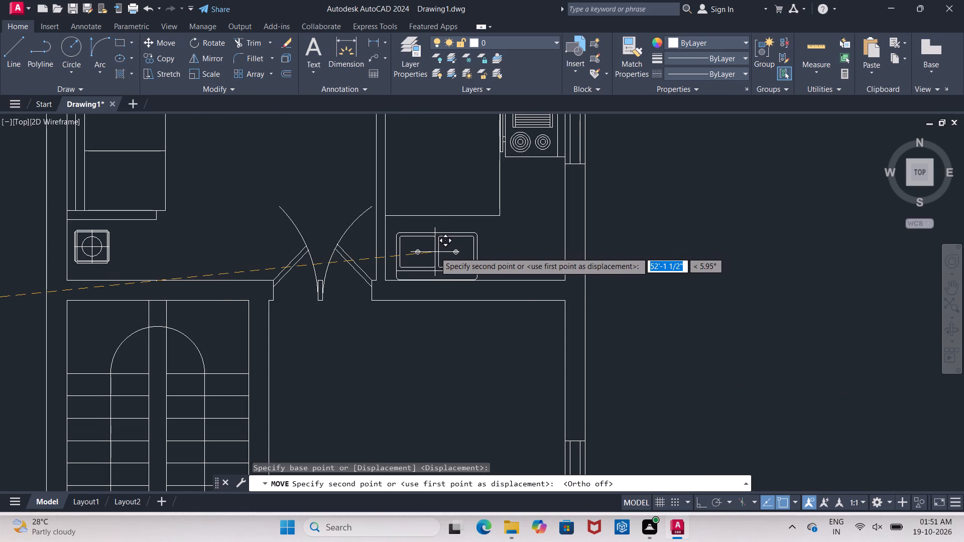
{"action": "scroll", "coordinate": [442, 252], "scroll_direction": "up", "scroll_amount": 1}
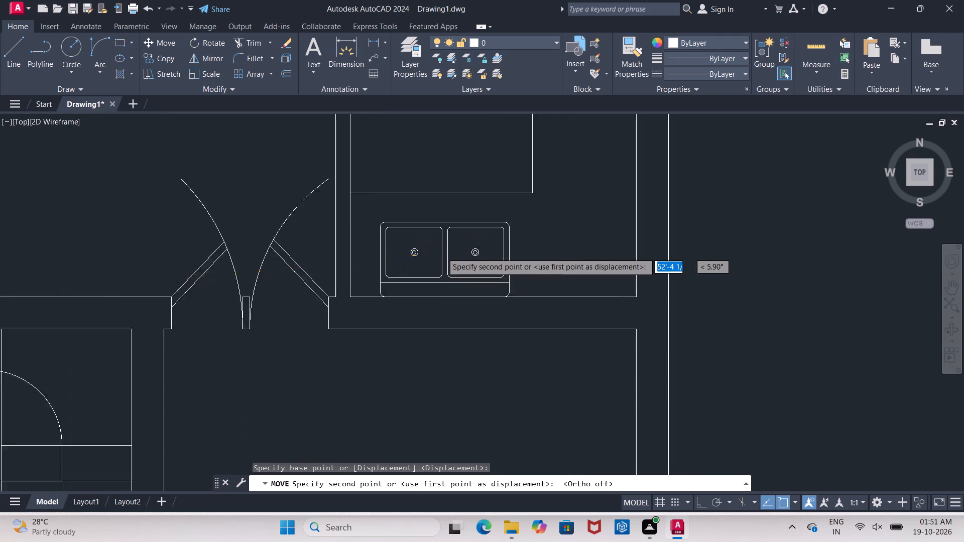
{"action": "scroll", "coordinate": [442, 252], "scroll_direction": "up", "scroll_amount": 1}
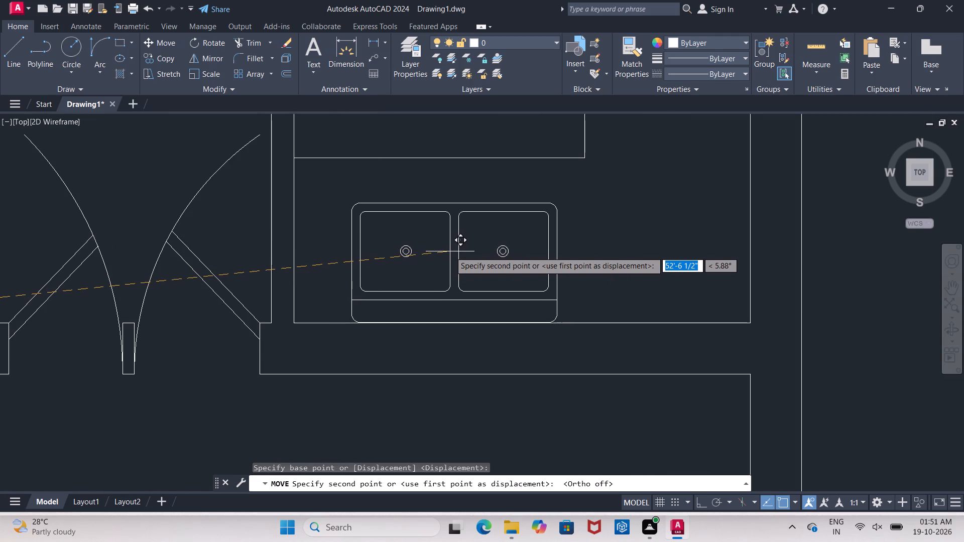
{"action": "scroll", "coordinate": [450, 251], "scroll_direction": "up", "scroll_amount": 2}
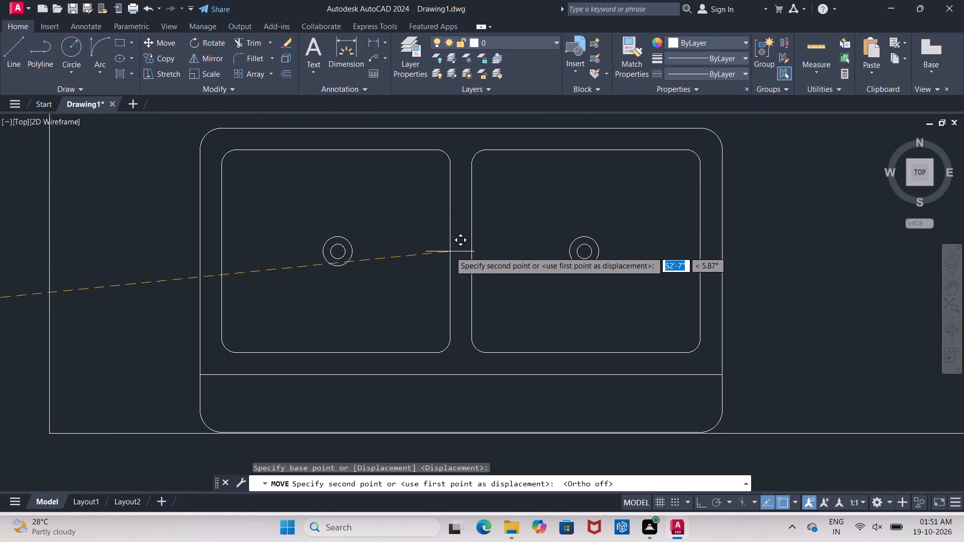
{"action": "left_click", "coordinate": [450, 252]}
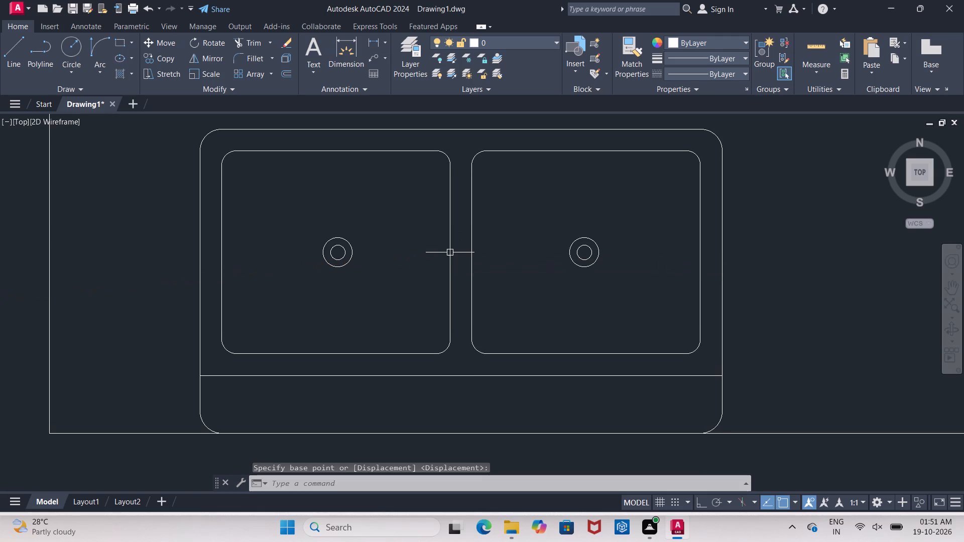
Scale up the sink from the midpoint of its back edge until it nearly fills the counter depth.
{"action": "scroll", "coordinate": [450, 252], "scroll_direction": "down", "scroll_amount": 2}
{"action": "left_click", "coordinate": [457, 255]}
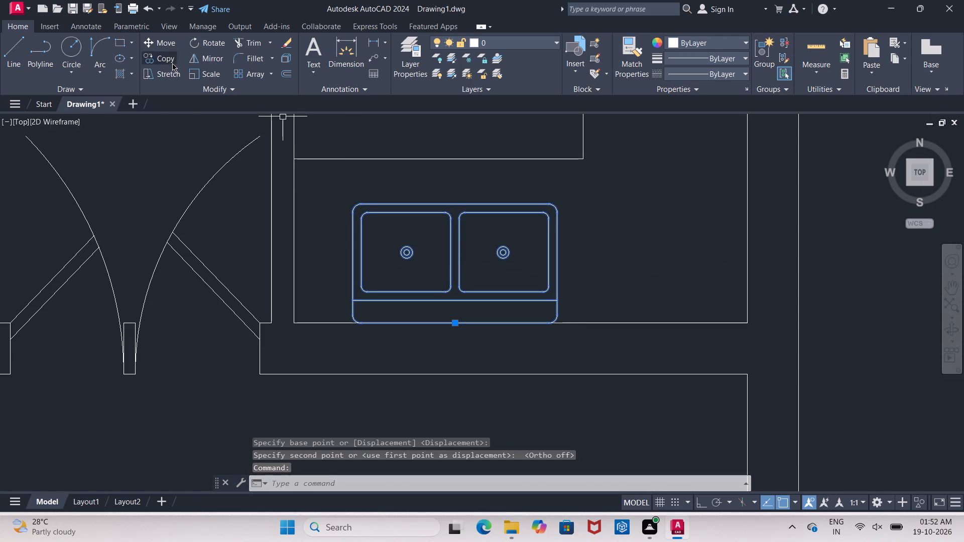
{"action": "left_click", "coordinate": [217, 71]}
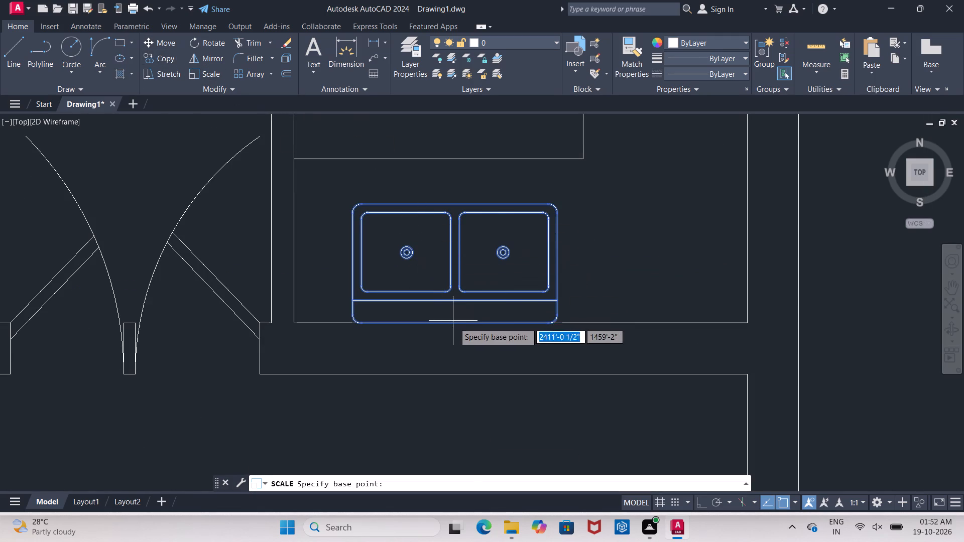
{"action": "left_click", "coordinate": [457, 324]}
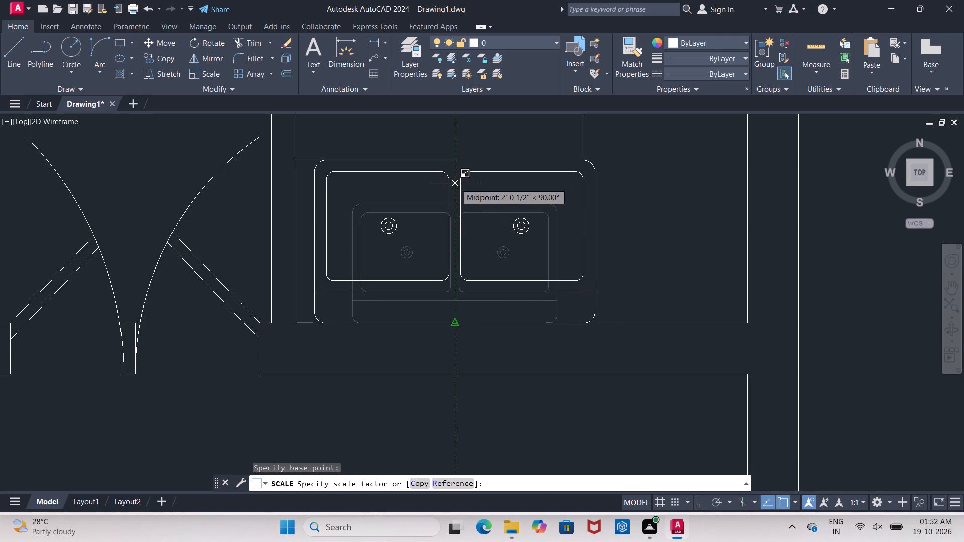
{"action": "left_click", "coordinate": [456, 183]}
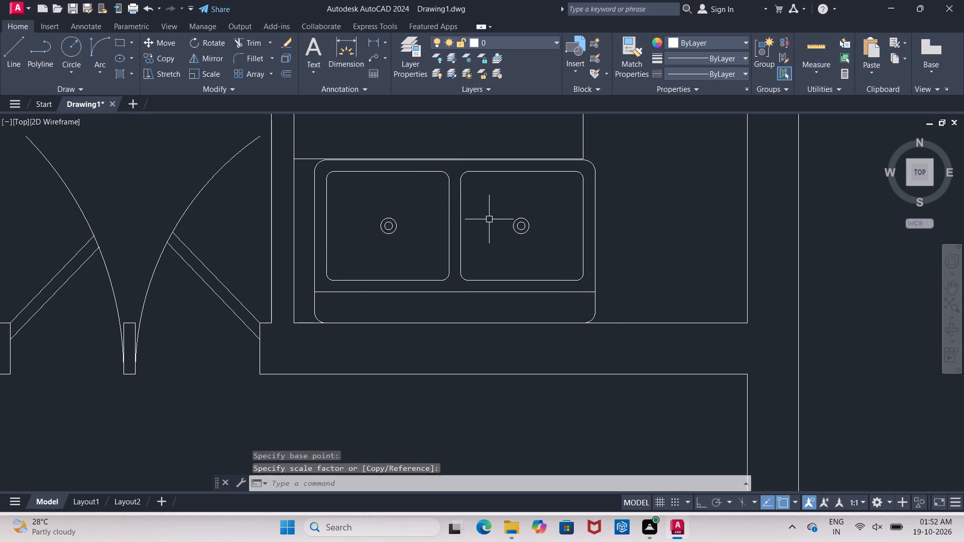
Move the sink slightly up from its front edge midpoint so that edge lines up with the counter's front line.
{"action": "scroll", "coordinate": [460, 155], "scroll_direction": "up", "scroll_amount": 3}
{"action": "left_click", "coordinate": [443, 186]}
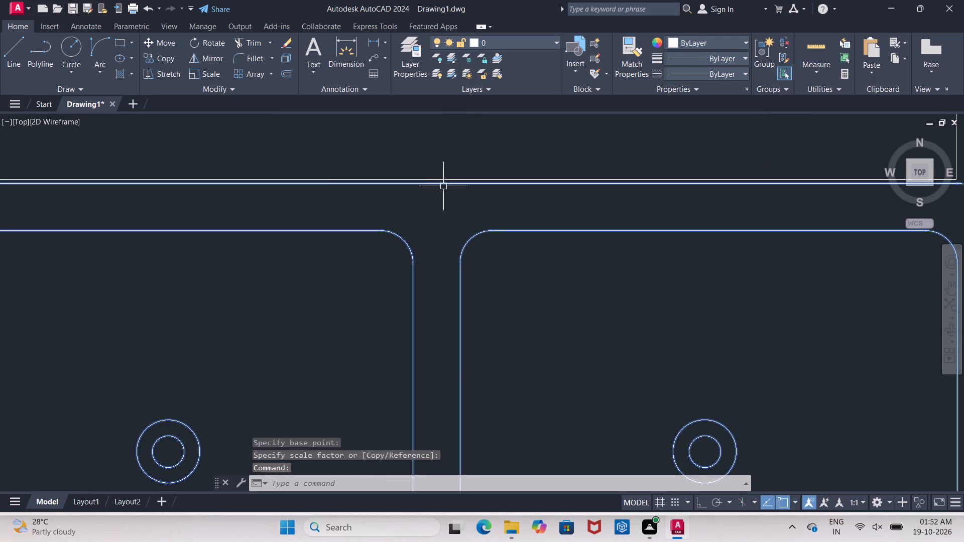
{"action": "left_click", "coordinate": [173, 46]}
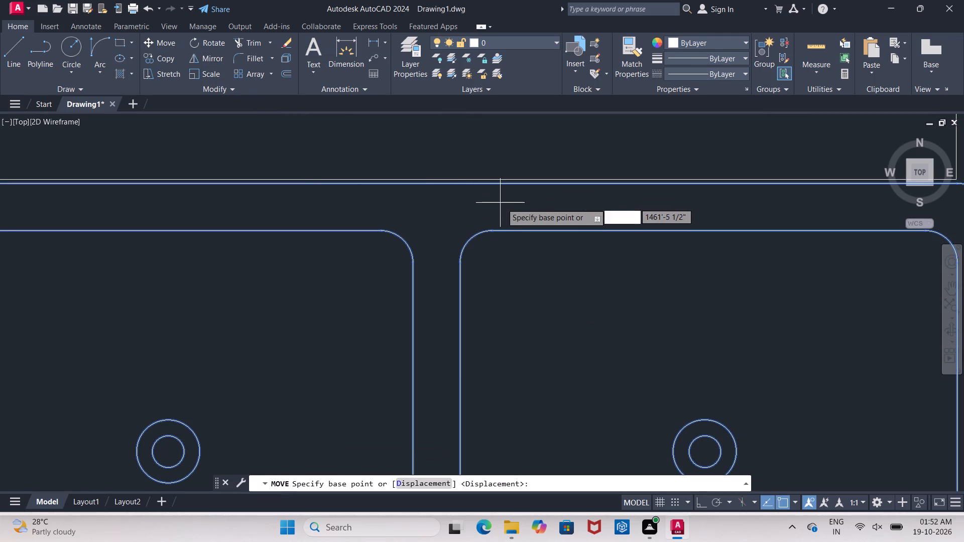
{"action": "left_click", "coordinate": [433, 183]}
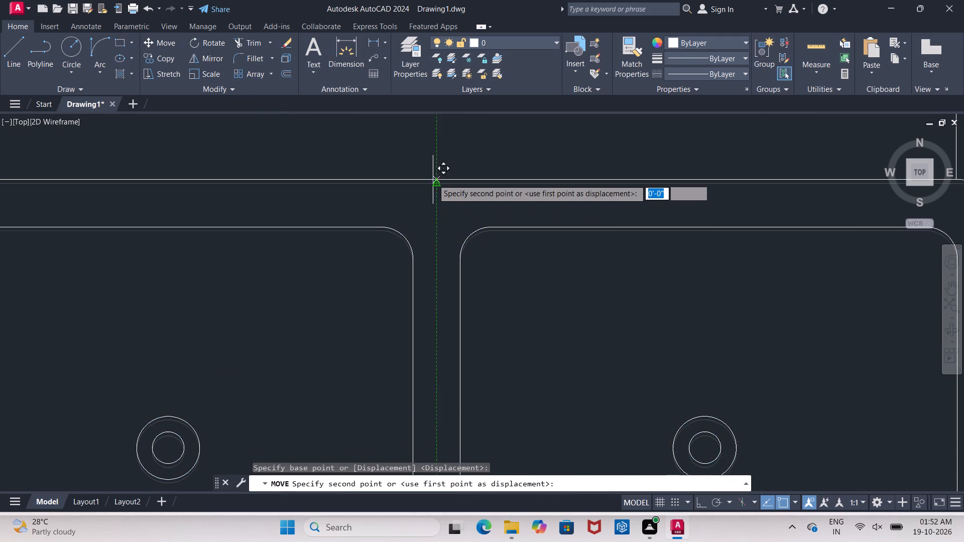
{"action": "left_click", "coordinate": [433, 178]}
Move the sink sideways from its side midpoint until it sits against the kitchen wall beside the double door.
{"action": "scroll", "coordinate": [433, 178], "scroll_direction": "down", "scroll_amount": 2}
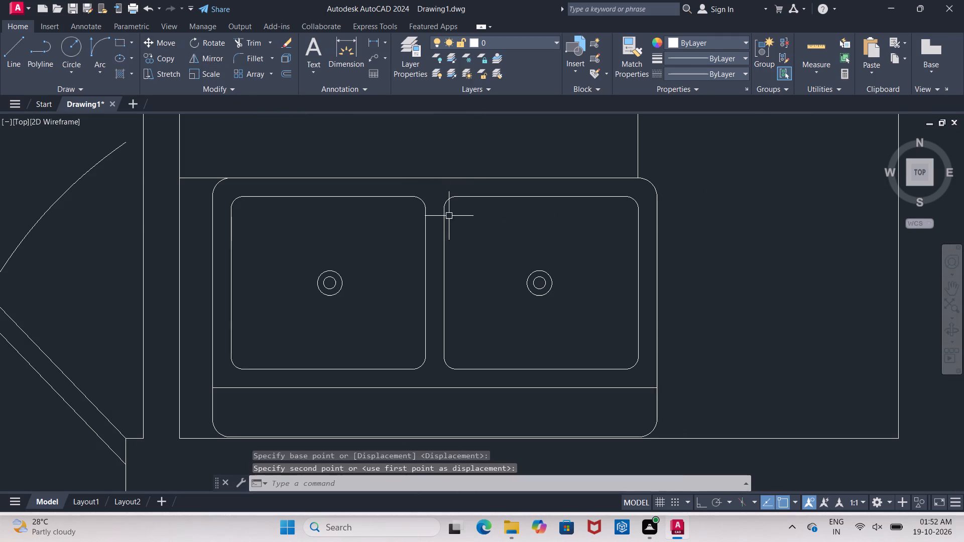
{"action": "scroll", "coordinate": [257, 258], "scroll_direction": "down", "scroll_amount": 4}
{"action": "scroll", "coordinate": [285, 276], "scroll_direction": "up", "scroll_amount": 3}
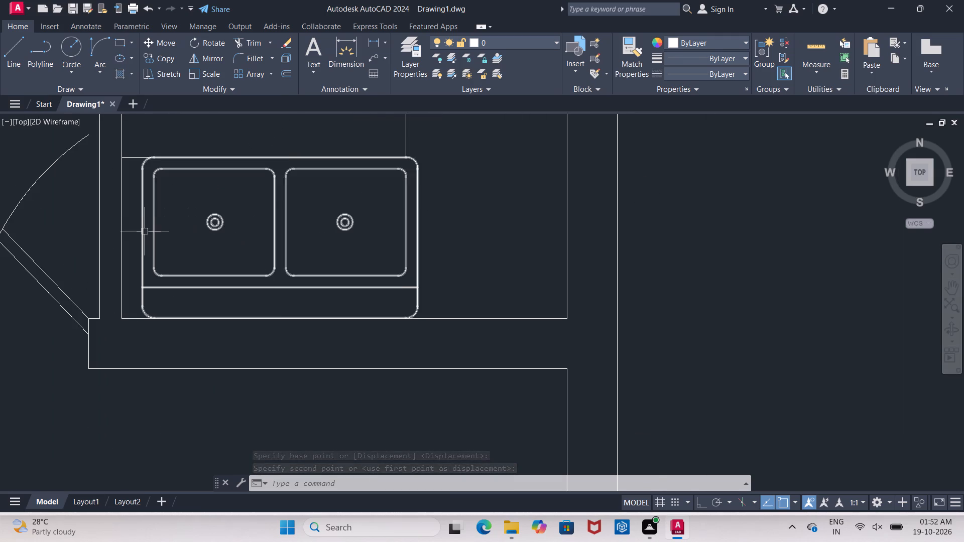
{"action": "left_click", "coordinate": [144, 232]}
{"action": "left_click", "coordinate": [149, 46]}
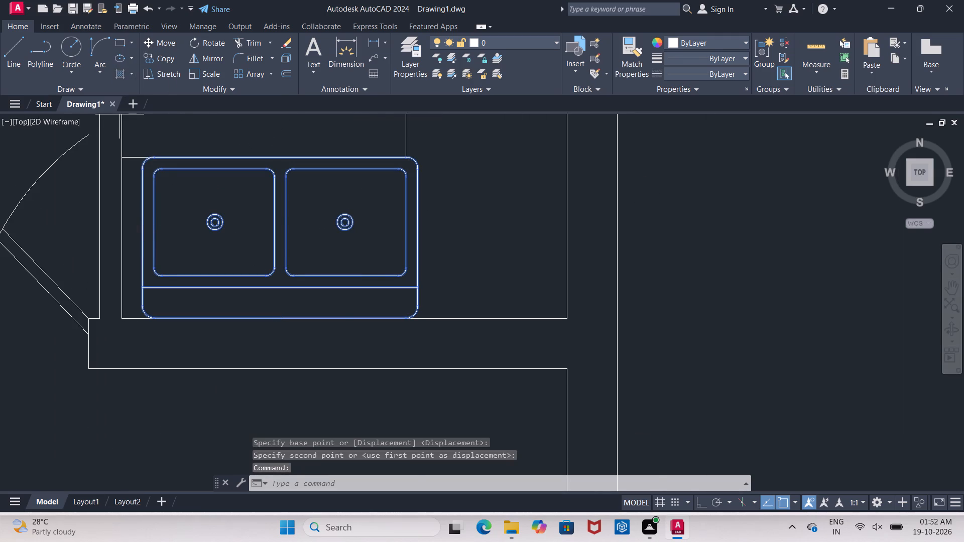
{"action": "left_click", "coordinate": [142, 234]}
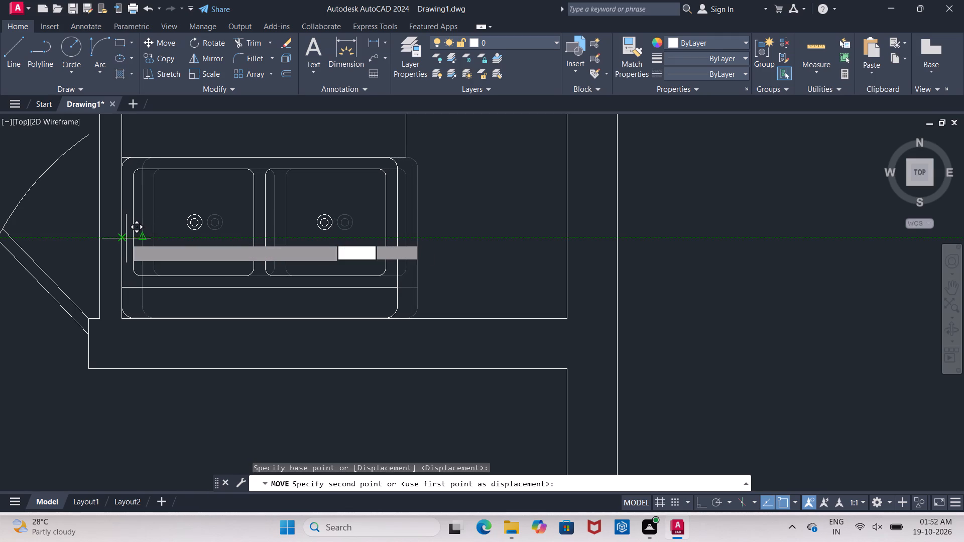
{"action": "left_click", "coordinate": [126, 238]}
Rotate the remaining rectangular appliance block a quarter turn clockwise about its upper corner, with ortho on.
{"action": "scroll", "coordinate": [166, 240], "scroll_direction": "down", "scroll_amount": 3}
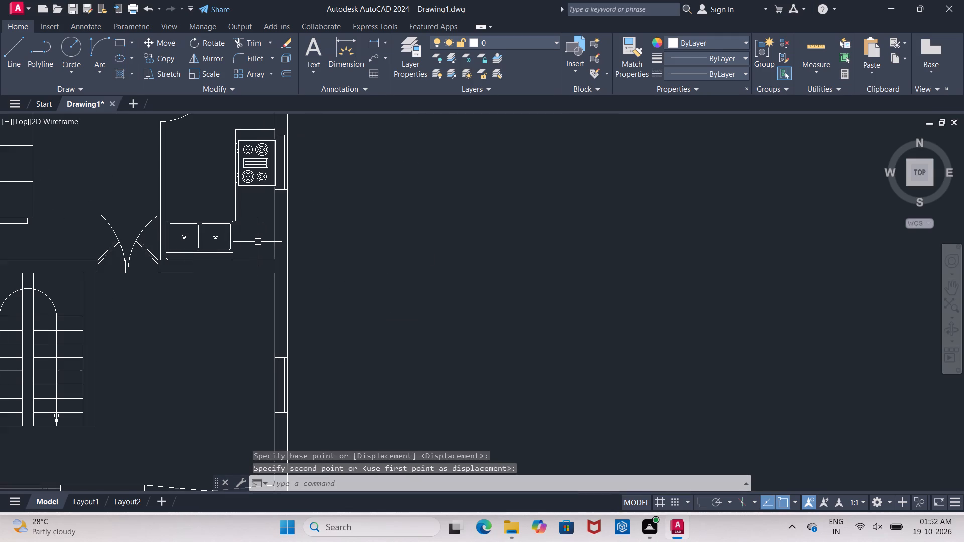
{"action": "scroll", "coordinate": [306, 201], "scroll_direction": "down", "scroll_amount": 1}
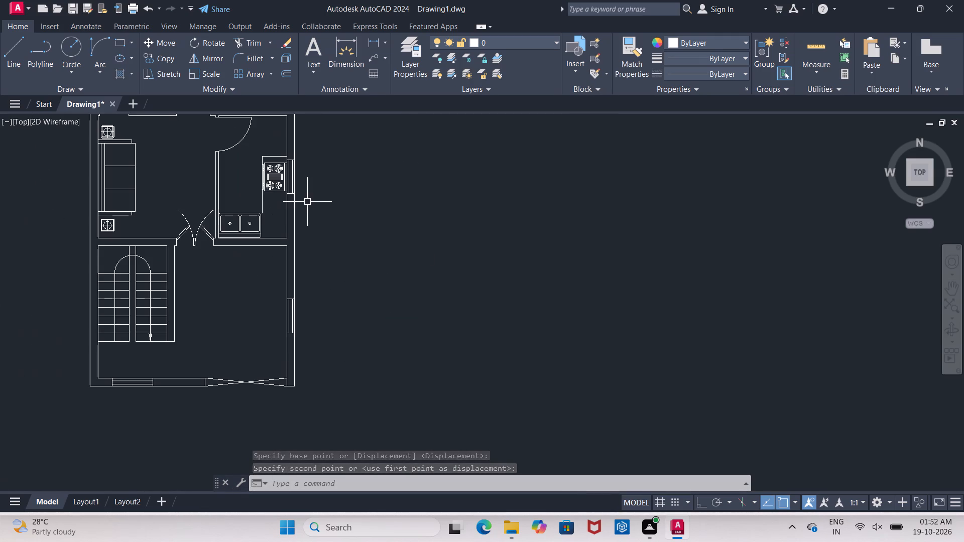
{"action": "scroll", "coordinate": [165, 321], "scroll_direction": "down", "scroll_amount": 1}
{"action": "middle_click_drag", "start_coordinate": [251, 316], "coordinate": [557, 261]}
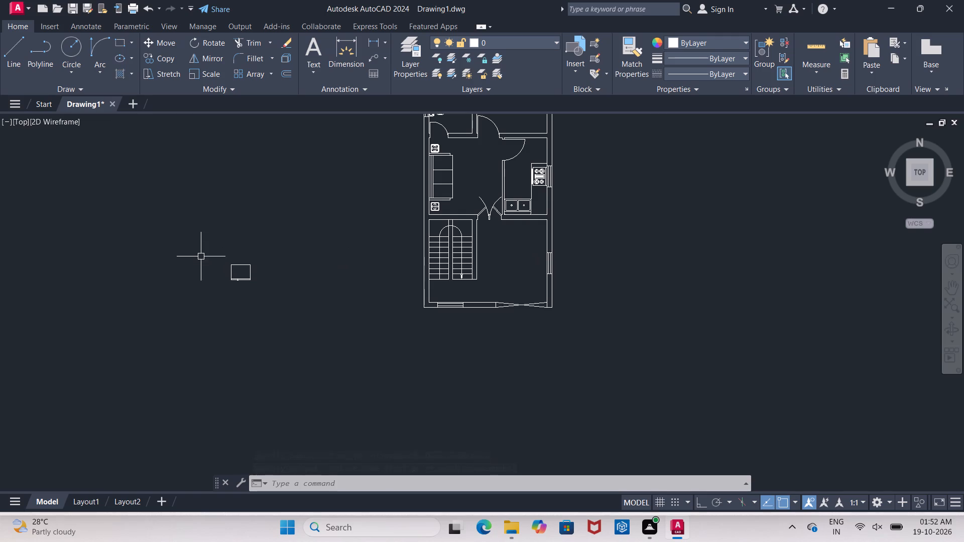
{"action": "left_click", "coordinate": [201, 256]}
{"action": "left_click", "coordinate": [288, 319]}
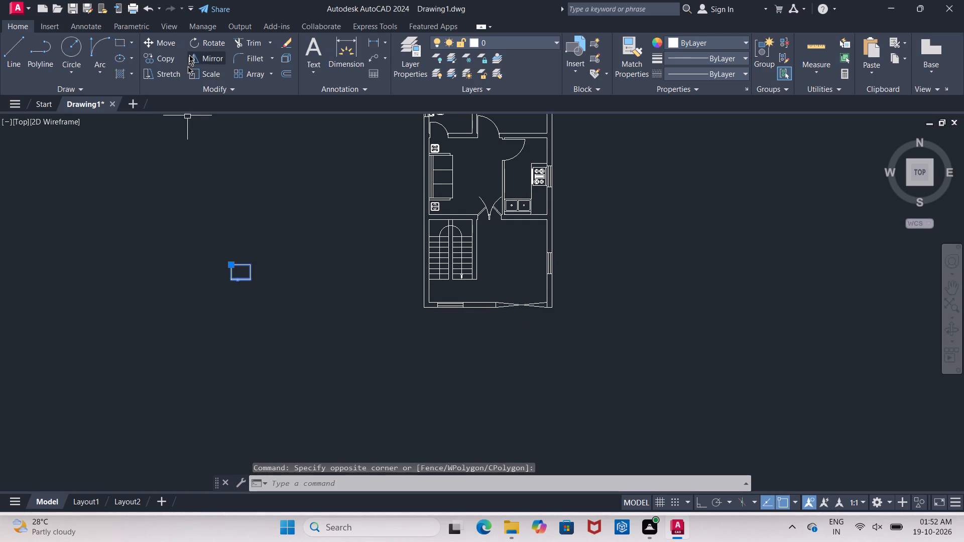
{"action": "left_click", "coordinate": [201, 43]}
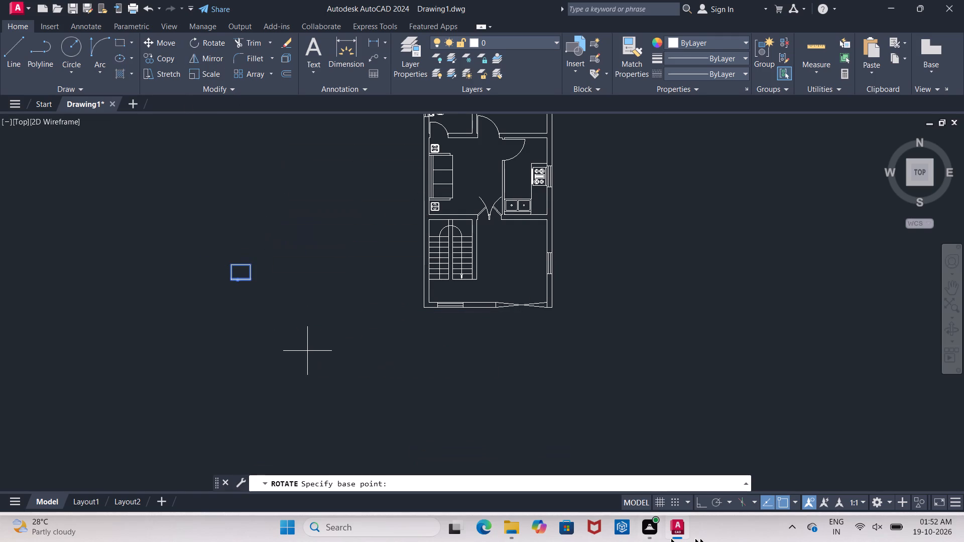
{"action": "left_click", "coordinate": [702, 499]}
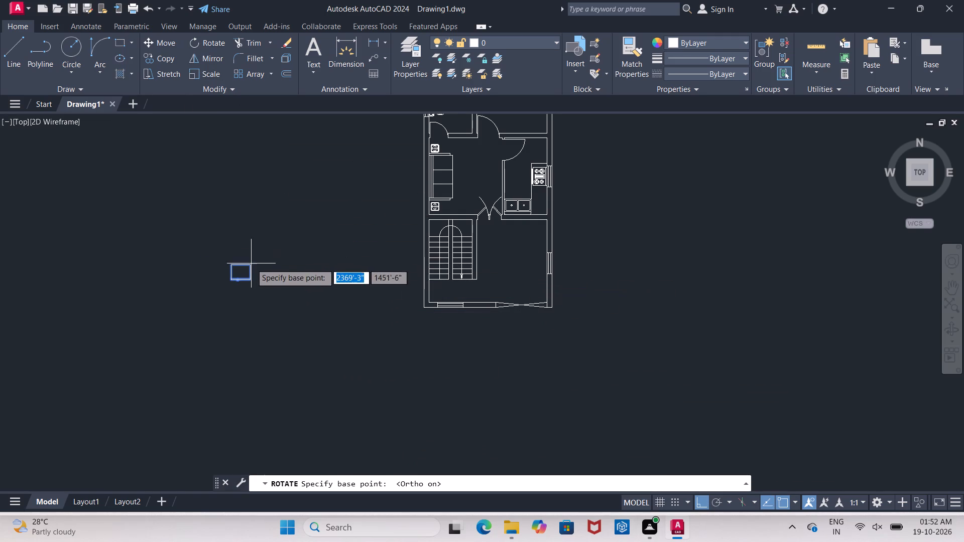
{"action": "left_click", "coordinate": [253, 265]}
{"action": "left_click", "coordinate": [258, 307]}
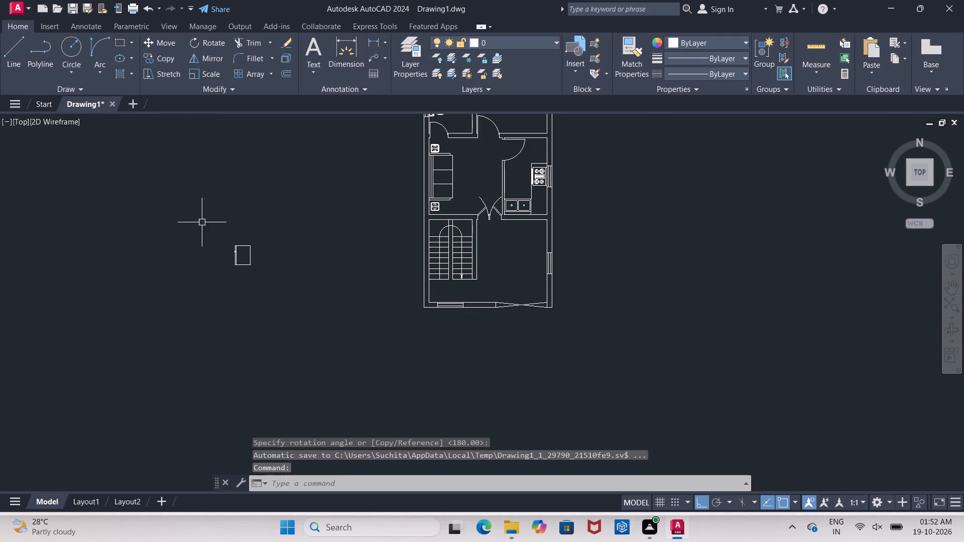
Move the rotated appliance block, with ortho off for placement, into the kitchen against the window wall, just above the stove counter.
{"action": "left_click_drag", "start_coordinate": [199, 219], "coordinate": [210, 230]}
{"action": "left_click", "coordinate": [289, 303]}
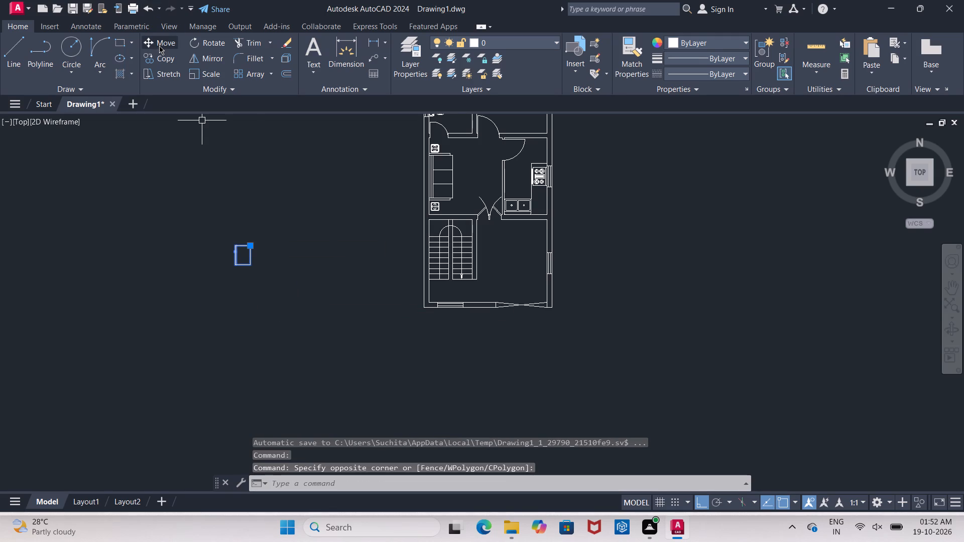
{"action": "left_click", "coordinate": [159, 46]}
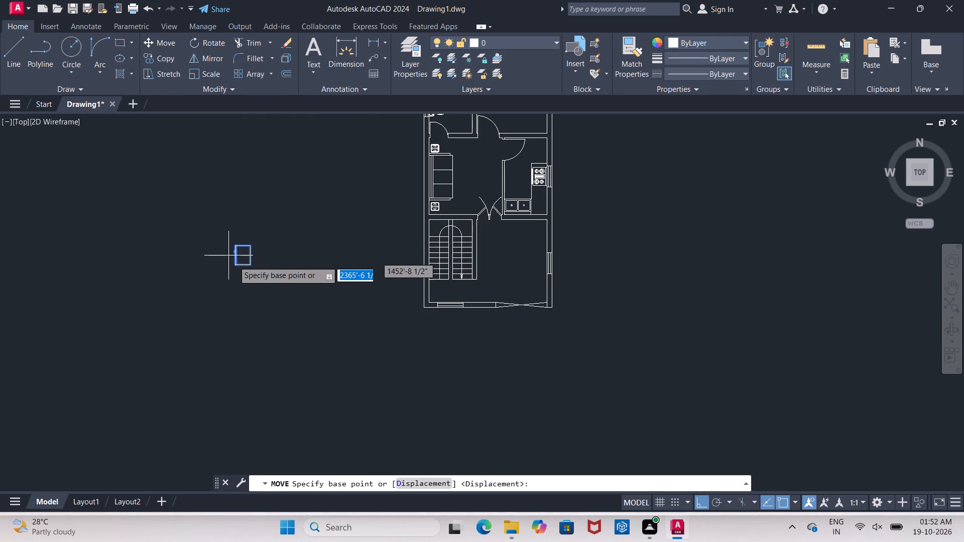
{"action": "left_click", "coordinate": [242, 257]}
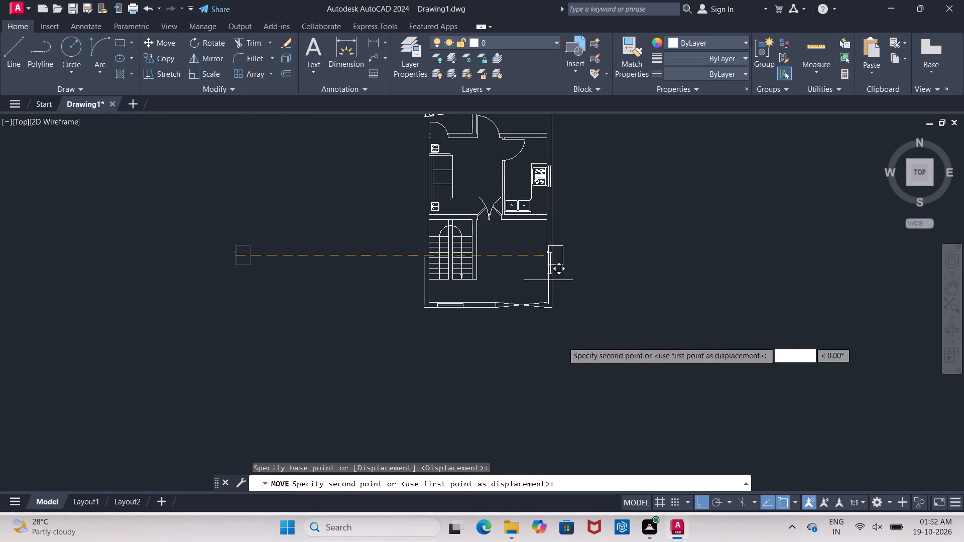
{"action": "left_click", "coordinate": [704, 500]}
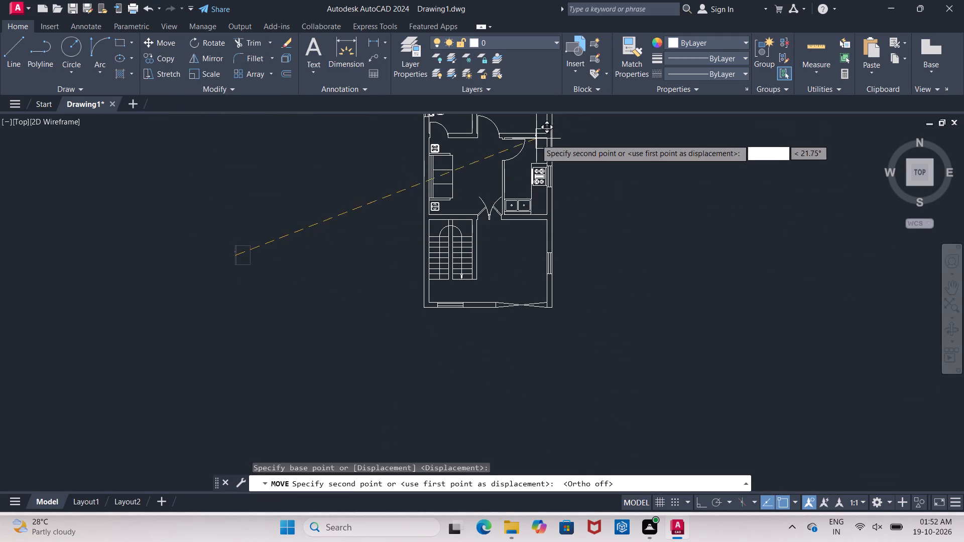
{"action": "scroll", "coordinate": [535, 165], "scroll_direction": "up", "scroll_amount": 6}
{"action": "middle_click_drag", "start_coordinate": [538, 182], "coordinate": [512, 296]}
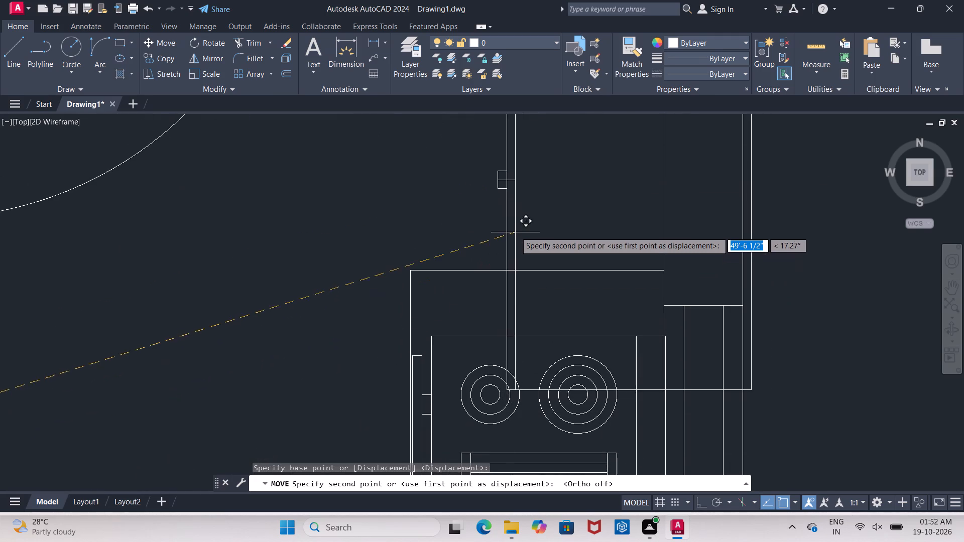
{"action": "scroll", "coordinate": [515, 231], "scroll_direction": "down", "scroll_amount": 2}
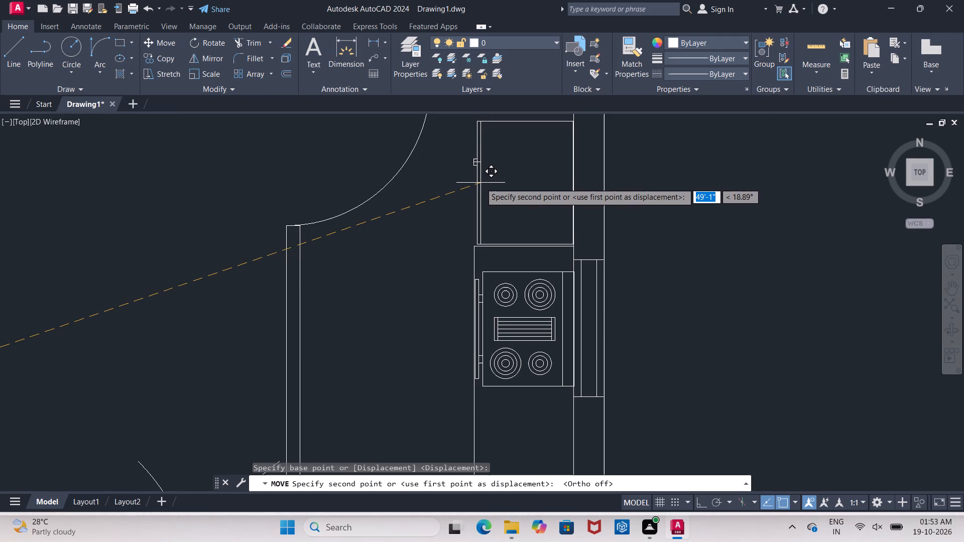
{"action": "left_click", "coordinate": [480, 183]}
Copy the entire furnished floor plan once, placing the duplicate beside the original with a gap between them.
{"action": "scroll", "coordinate": [484, 185], "scroll_direction": "down", "scroll_amount": 2}
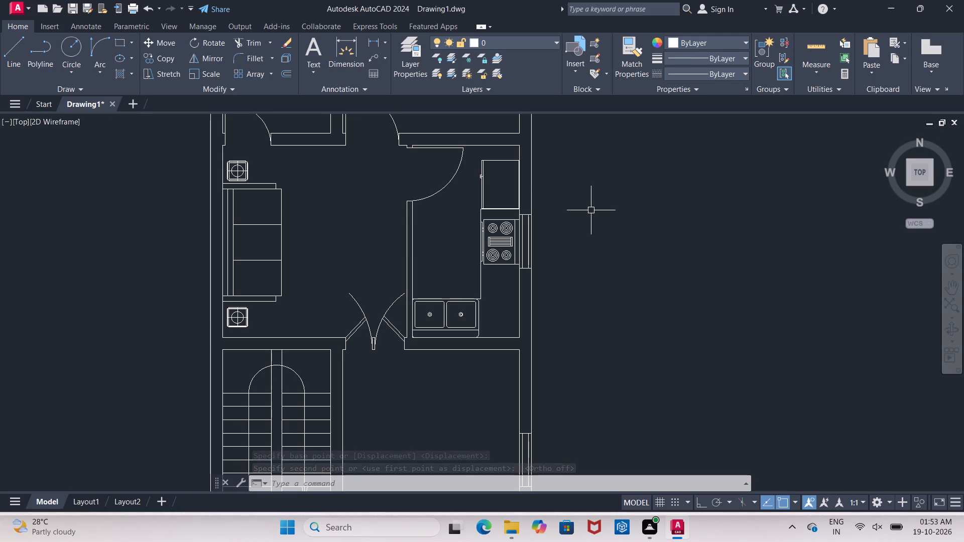
{"action": "scroll", "coordinate": [560, 162], "scroll_direction": "down", "scroll_amount": 3}
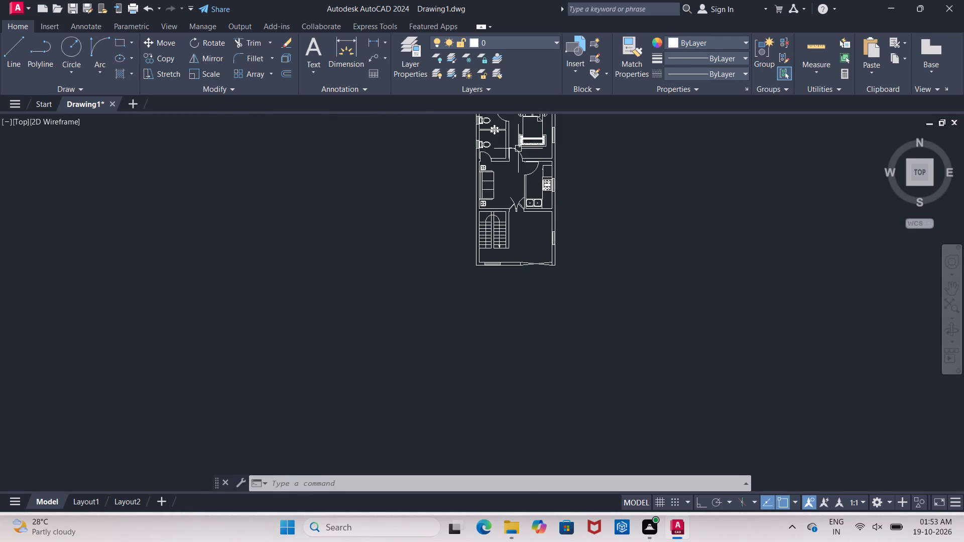
{"action": "middle_click_drag", "start_coordinate": [518, 149], "coordinate": [511, 187]}
{"action": "scroll", "coordinate": [498, 144], "scroll_direction": "up", "scroll_amount": 2}
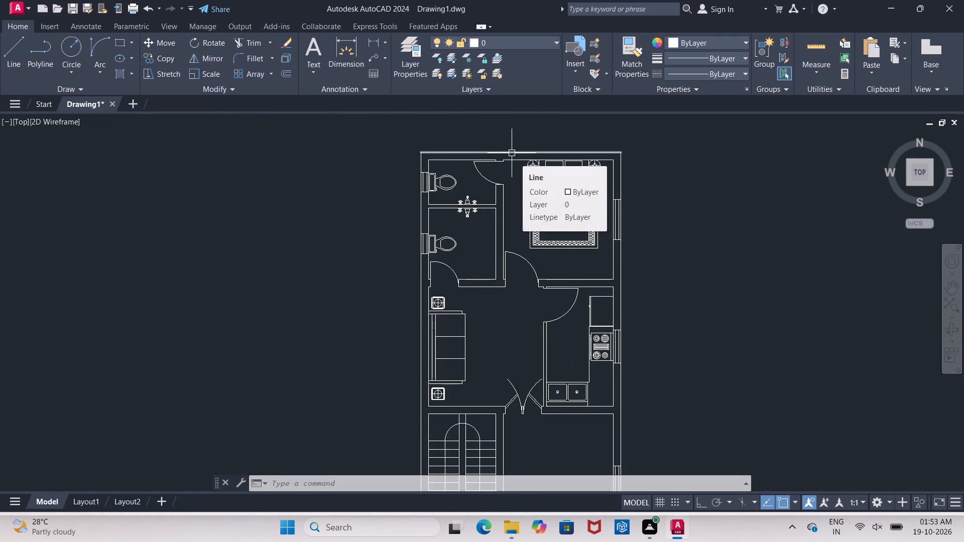
{"action": "scroll", "coordinate": [488, 174], "scroll_direction": "down", "scroll_amount": 1}
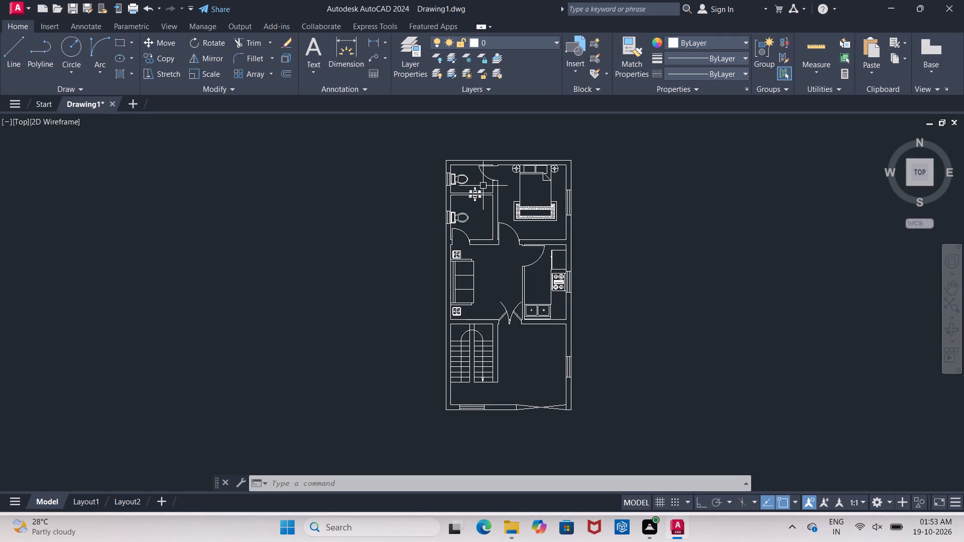
{"action": "scroll", "coordinate": [460, 161], "scroll_direction": "down", "scroll_amount": 1}
{"action": "middle_click_drag", "start_coordinate": [502, 183], "coordinate": [476, 158]}
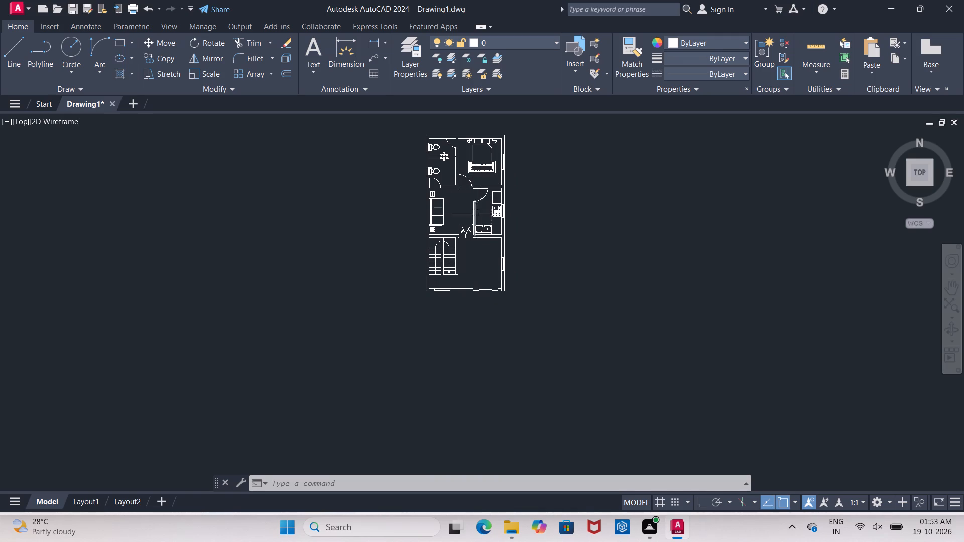
{"action": "middle_click_drag", "start_coordinate": [471, 203], "coordinate": [466, 227]}
{"action": "left_click_drag", "start_coordinate": [391, 145], "coordinate": [399, 148]}
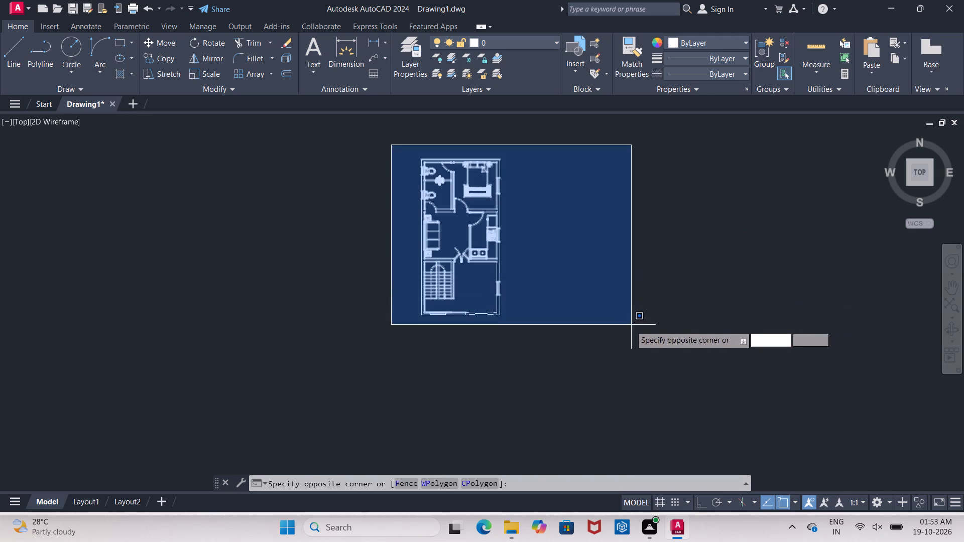
{"action": "left_click", "coordinate": [624, 340]}
{"action": "left_click", "coordinate": [168, 64]}
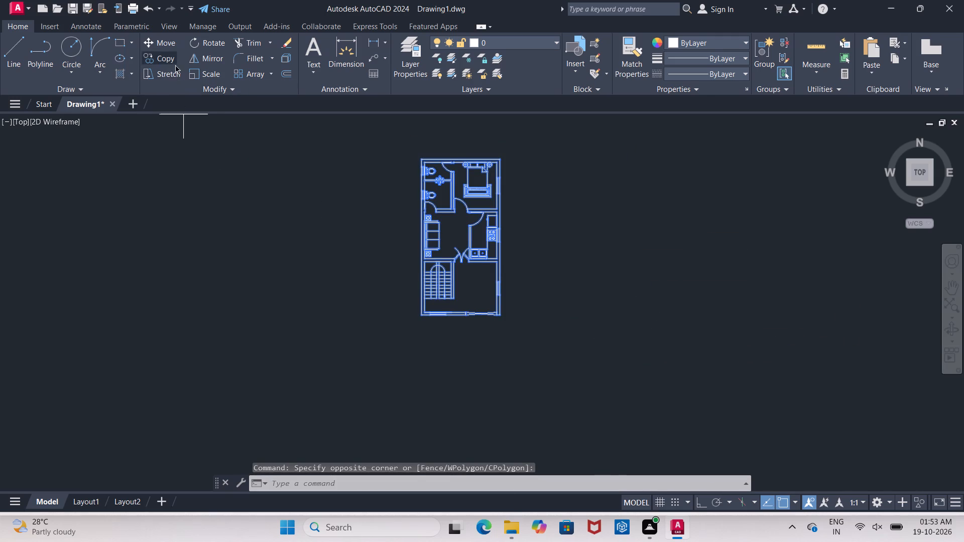
{"action": "left_click", "coordinate": [468, 280]}
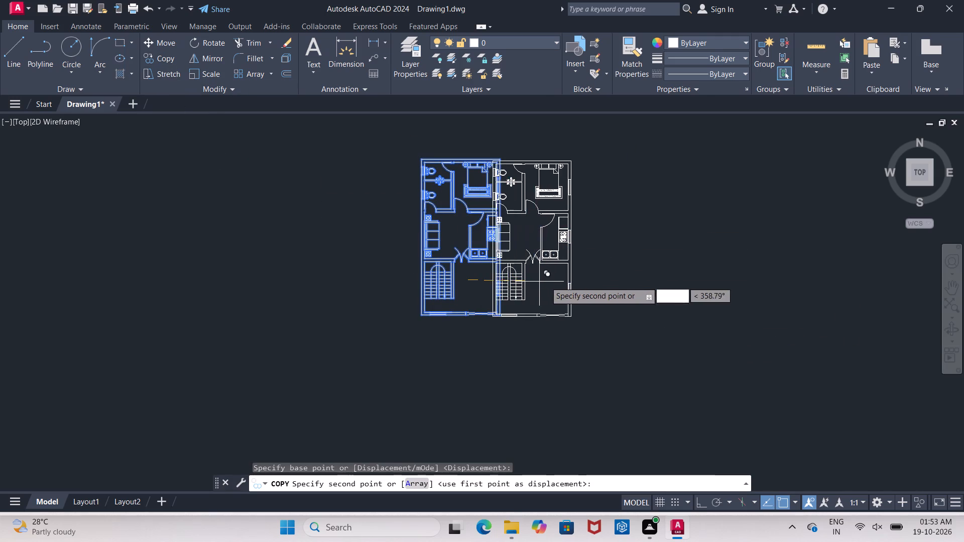
{"action": "left_click", "coordinate": [578, 280]}
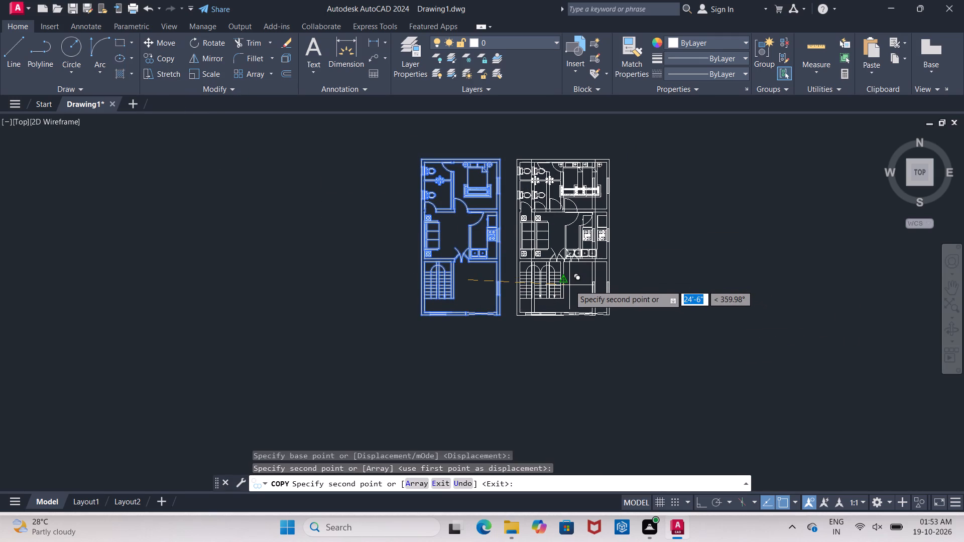
{"action": "key", "text": "Escape"}
Delete the two crossing diagonal lines from the wide opening in the copied plan's bottom wall.
{"action": "scroll", "coordinate": [581, 226], "scroll_direction": "up", "scroll_amount": 1}
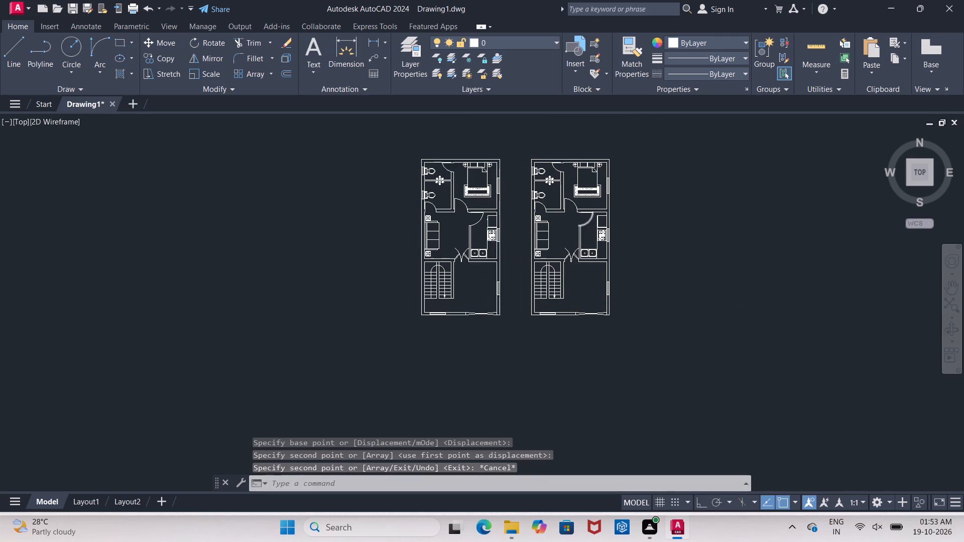
{"action": "scroll", "coordinate": [579, 228], "scroll_direction": "up", "scroll_amount": 1}
{"action": "middle_click_drag", "start_coordinate": [569, 235], "coordinate": [498, 240]}
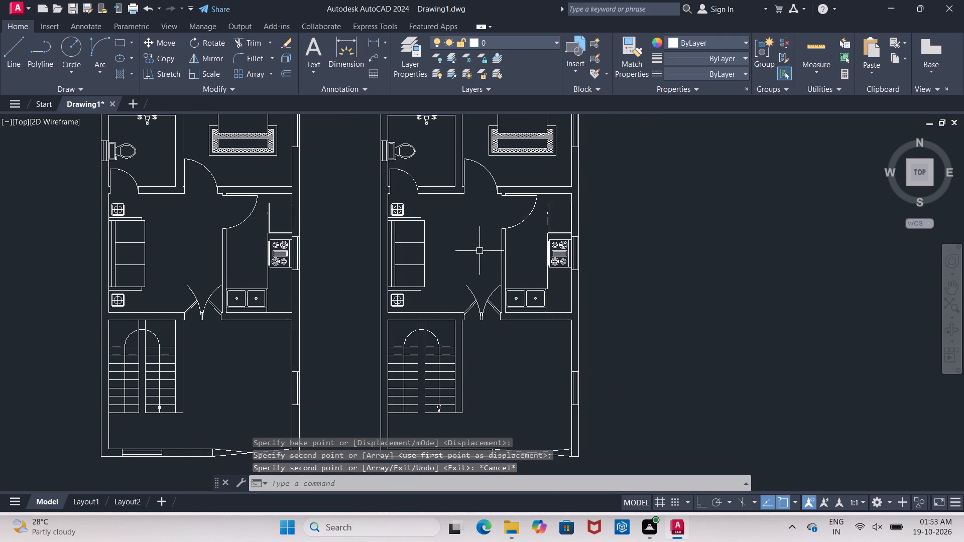
{"action": "scroll", "coordinate": [479, 245], "scroll_direction": "down", "scroll_amount": 1}
{"action": "middle_click_drag", "start_coordinate": [479, 245], "coordinate": [458, 219]}
{"action": "scroll", "coordinate": [483, 352], "scroll_direction": "up", "scroll_amount": 2}
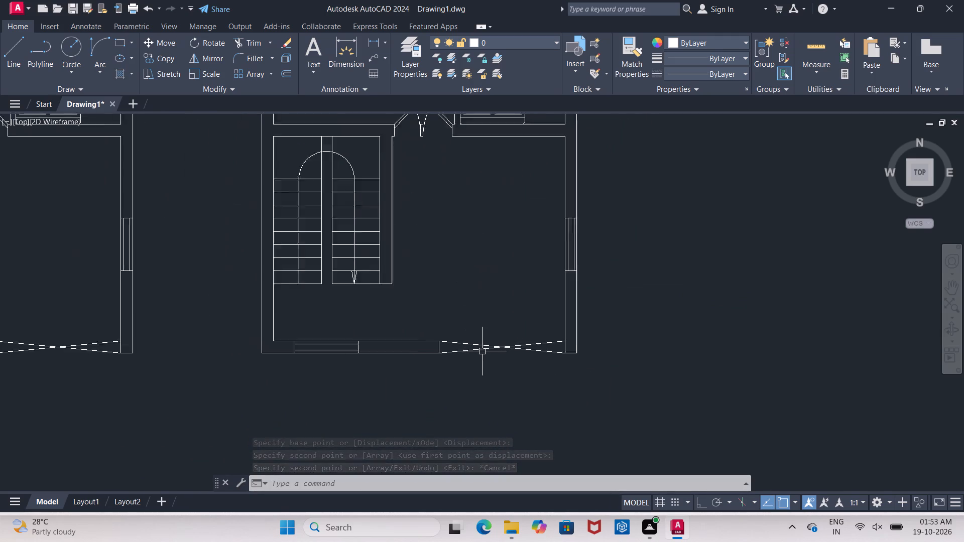
{"action": "scroll", "coordinate": [482, 351], "scroll_direction": "up", "scroll_amount": 1}
{"action": "left_click", "coordinate": [466, 342]}
{"action": "left_click", "coordinate": [466, 348]}
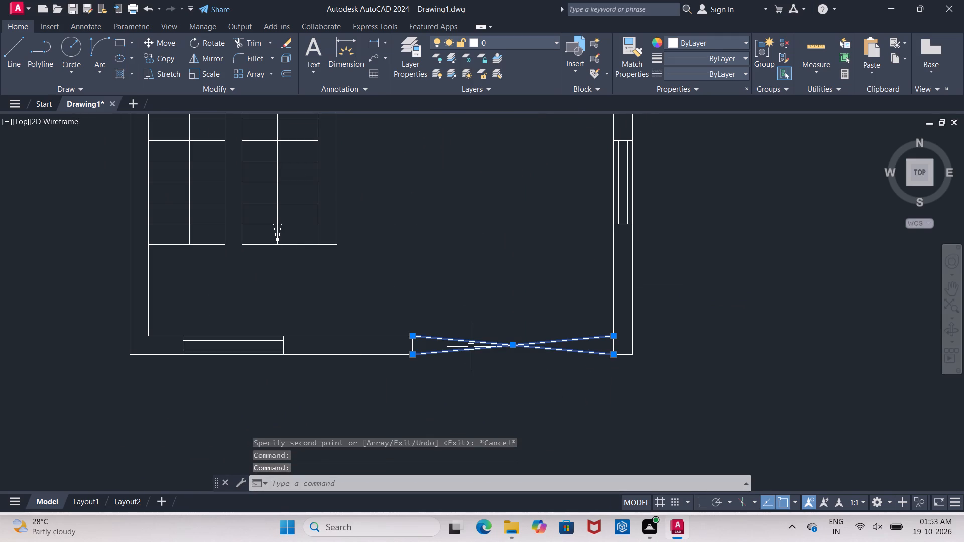
{"action": "key", "text": "Delete"}
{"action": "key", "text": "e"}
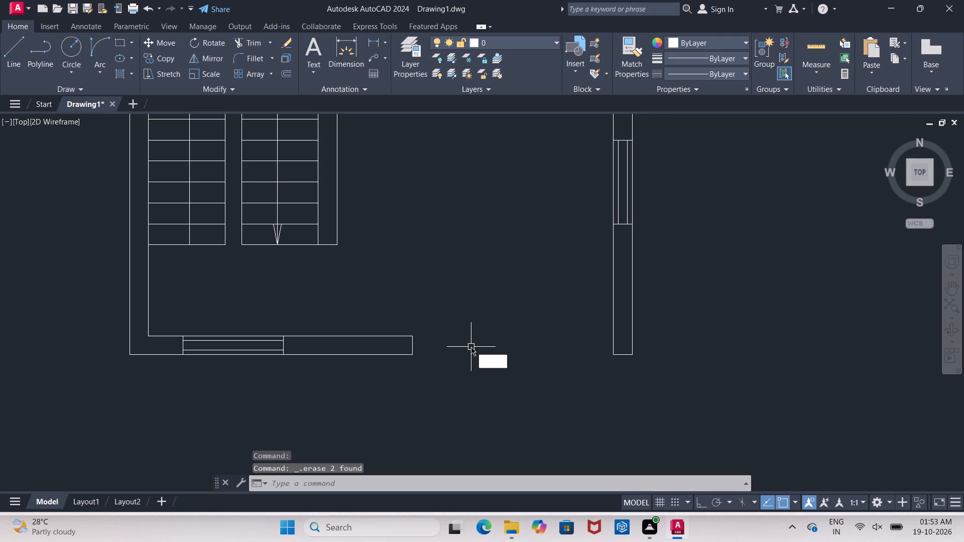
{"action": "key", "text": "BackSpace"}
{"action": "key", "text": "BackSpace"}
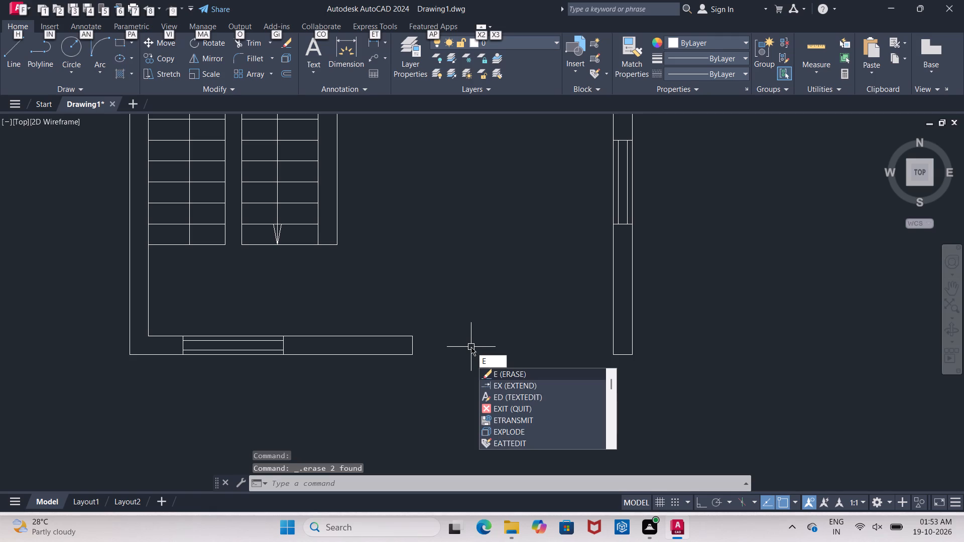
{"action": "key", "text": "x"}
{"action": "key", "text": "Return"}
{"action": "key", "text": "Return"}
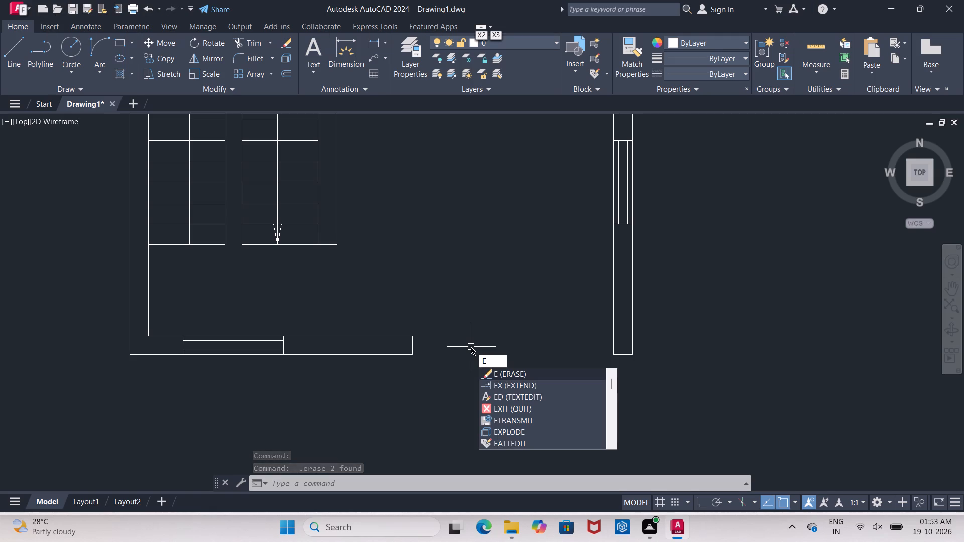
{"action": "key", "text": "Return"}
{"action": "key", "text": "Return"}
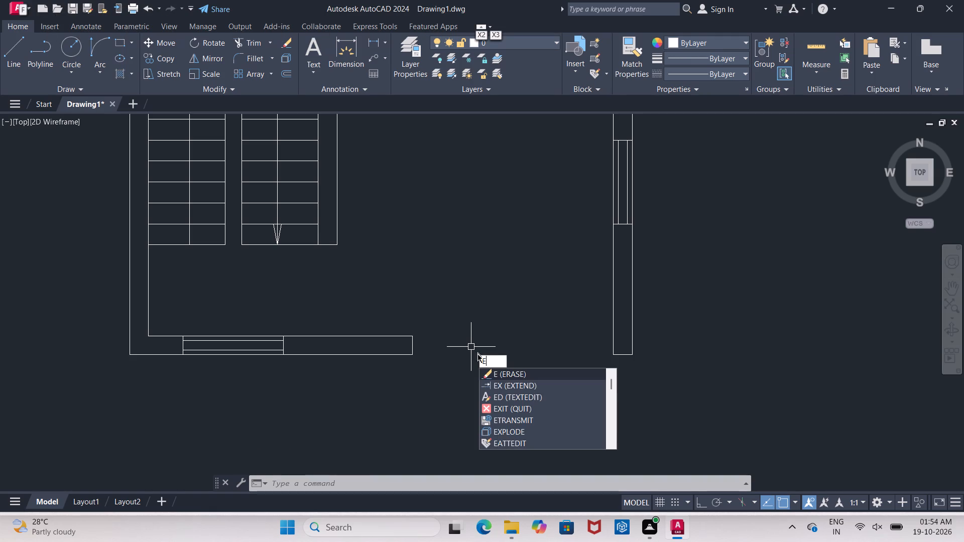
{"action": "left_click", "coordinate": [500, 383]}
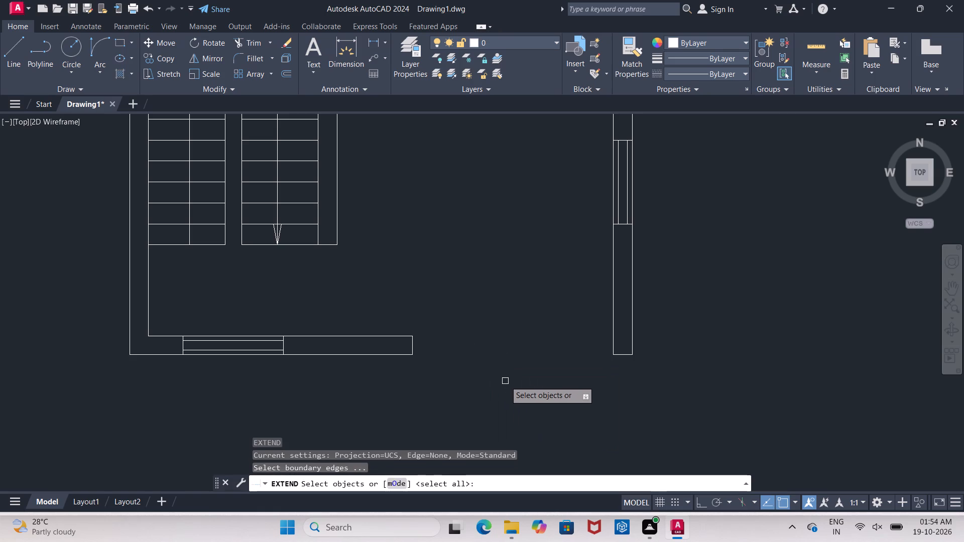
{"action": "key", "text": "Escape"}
Extend the copied plan's two bottom wall lines across the opening to the outer face of the side wall, using all edges as boundaries.
{"action": "type", "text": "EX"}
{"action": "key", "text": "space"}
{"action": "key", "text": "space"}
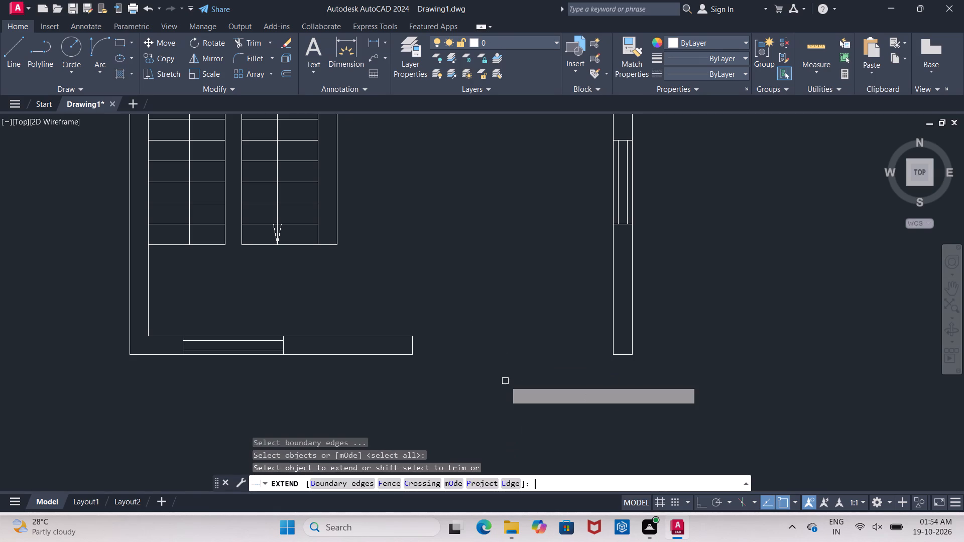
{"action": "left_click", "coordinate": [375, 334]}
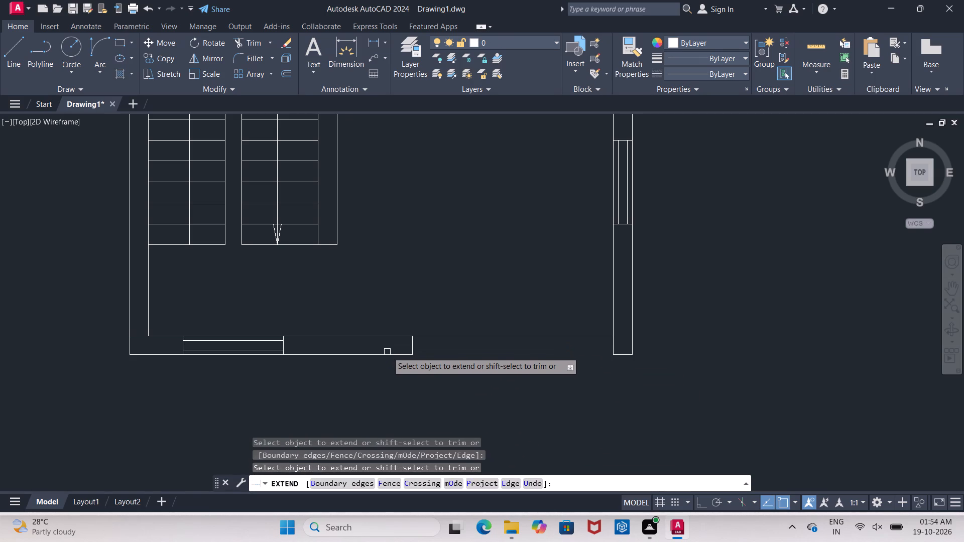
{"action": "left_click", "coordinate": [389, 353]}
{"action": "left_click", "coordinate": [550, 336]}
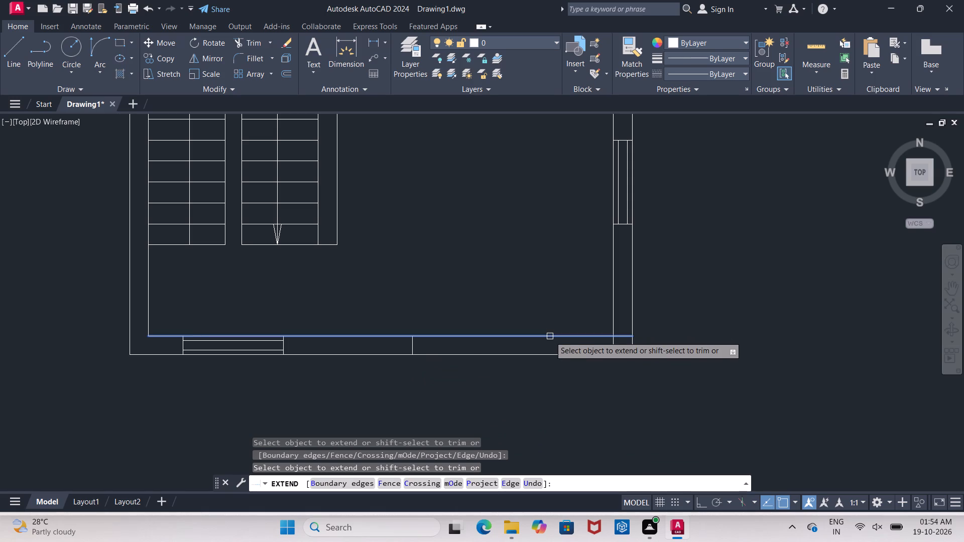
{"action": "left_click", "coordinate": [577, 353]}
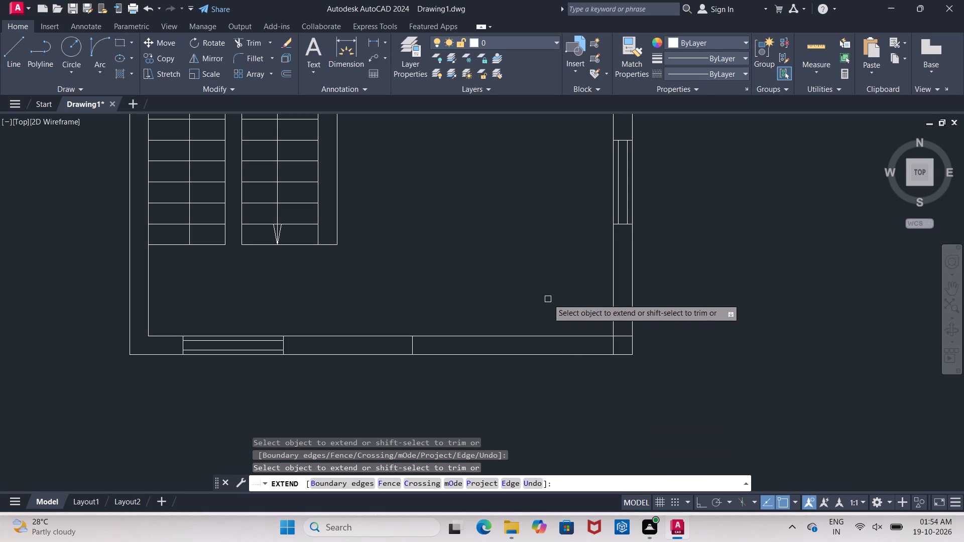
Look over both floor plans, from the copy's closed bottom wall up to the bathrooms and bedroom.
{"action": "key", "text": "Escape"}
{"action": "scroll", "coordinate": [555, 298], "scroll_direction": "down", "scroll_amount": 2}
{"action": "middle_click_drag", "start_coordinate": [510, 227], "coordinate": [527, 278]}
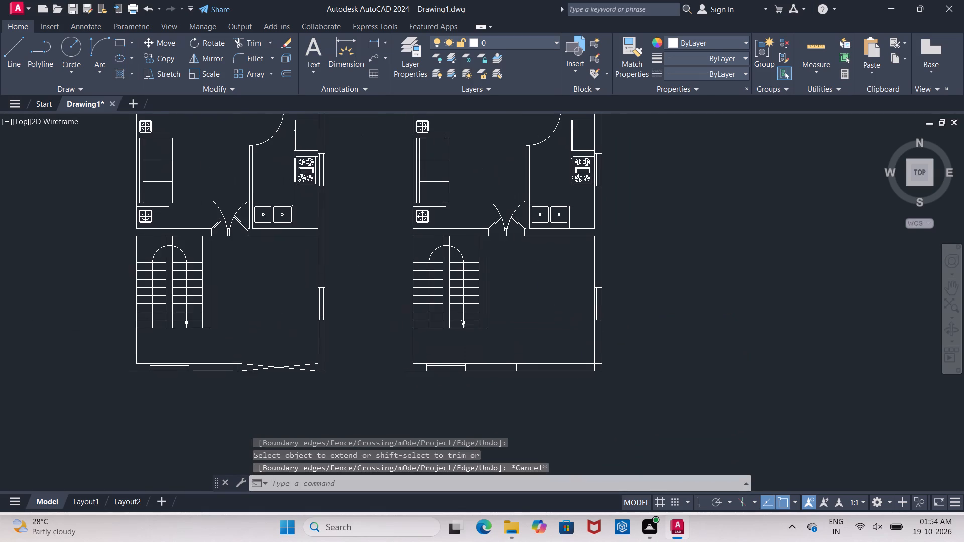
{"action": "middle_click_drag", "start_coordinate": [521, 253], "coordinate": [519, 327]}
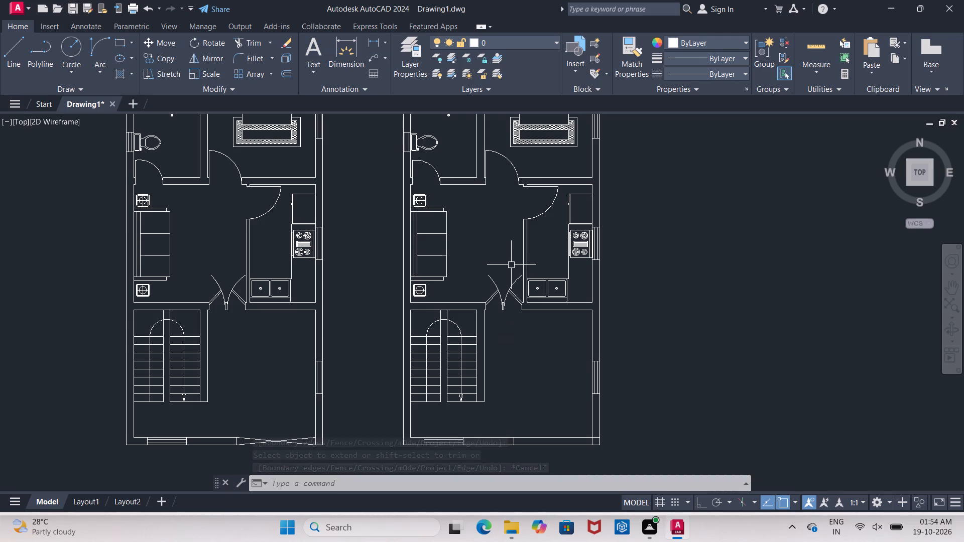
{"action": "middle_click_drag", "start_coordinate": [490, 220], "coordinate": [485, 279]}
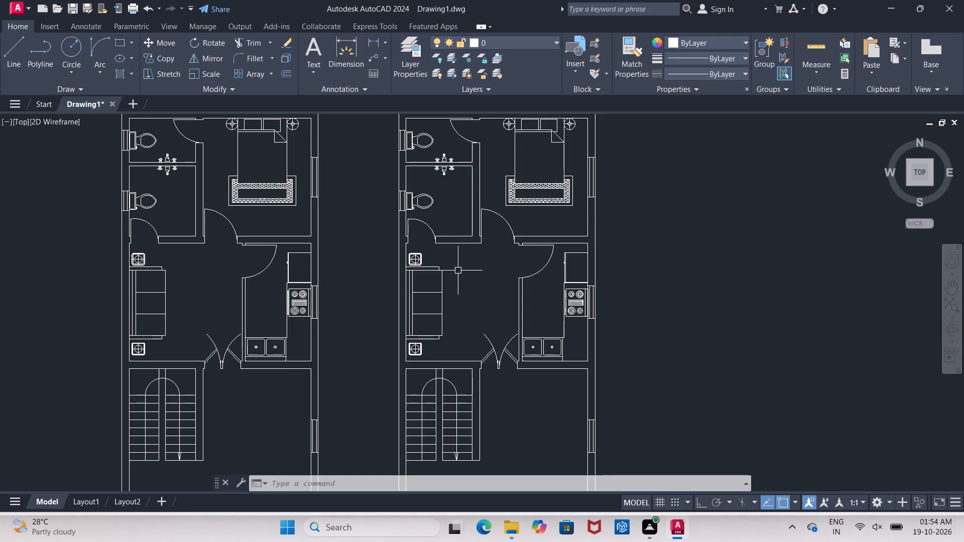
{"action": "scroll", "coordinate": [429, 201], "scroll_direction": "up", "scroll_amount": 2}
{"action": "scroll", "coordinate": [431, 195], "scroll_direction": "down", "scroll_amount": 3}
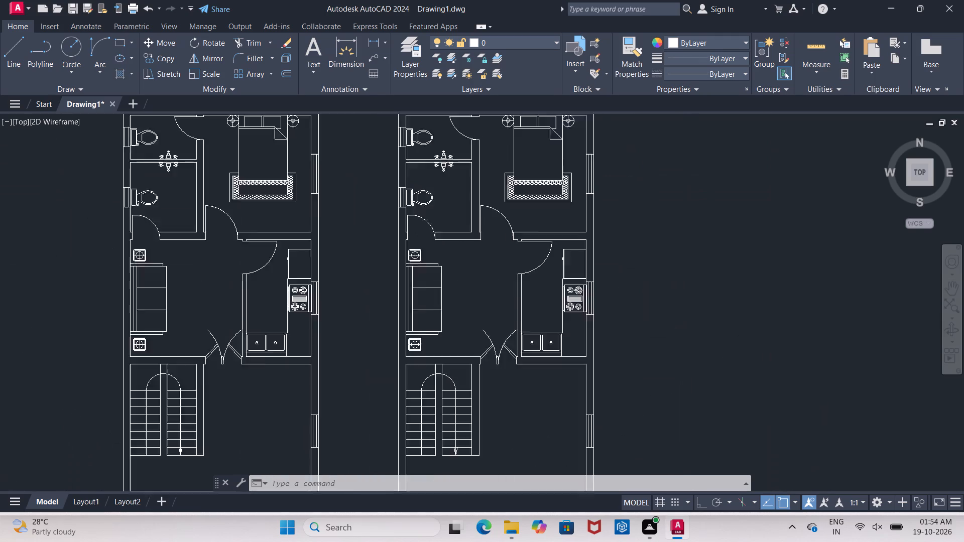
{"action": "scroll", "coordinate": [435, 254], "scroll_direction": "up", "scroll_amount": 2}
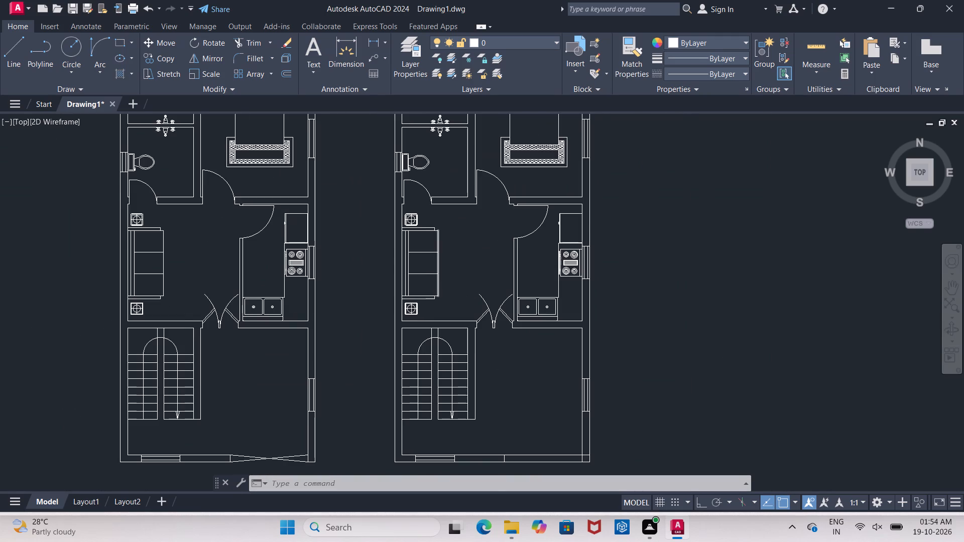
{"action": "scroll", "coordinate": [491, 245], "scroll_direction": "down", "scroll_amount": 2}
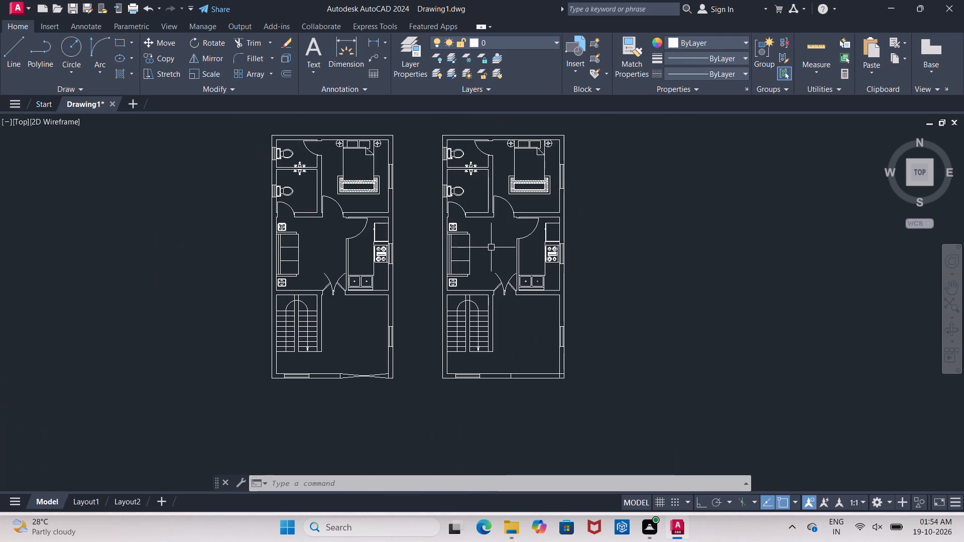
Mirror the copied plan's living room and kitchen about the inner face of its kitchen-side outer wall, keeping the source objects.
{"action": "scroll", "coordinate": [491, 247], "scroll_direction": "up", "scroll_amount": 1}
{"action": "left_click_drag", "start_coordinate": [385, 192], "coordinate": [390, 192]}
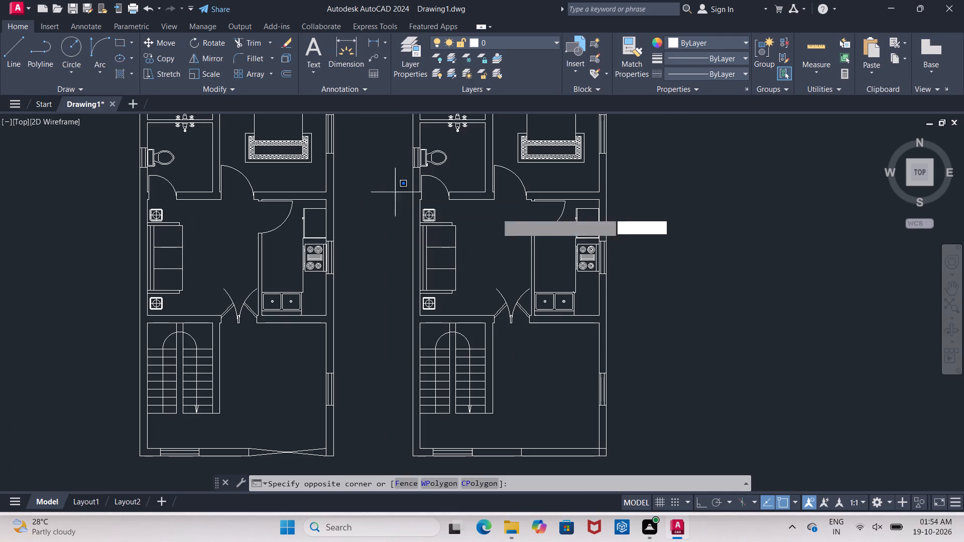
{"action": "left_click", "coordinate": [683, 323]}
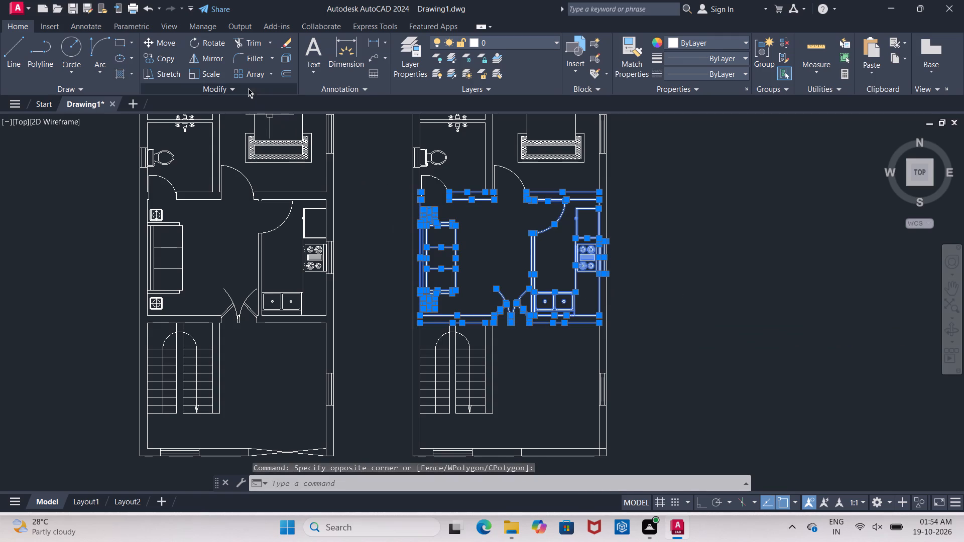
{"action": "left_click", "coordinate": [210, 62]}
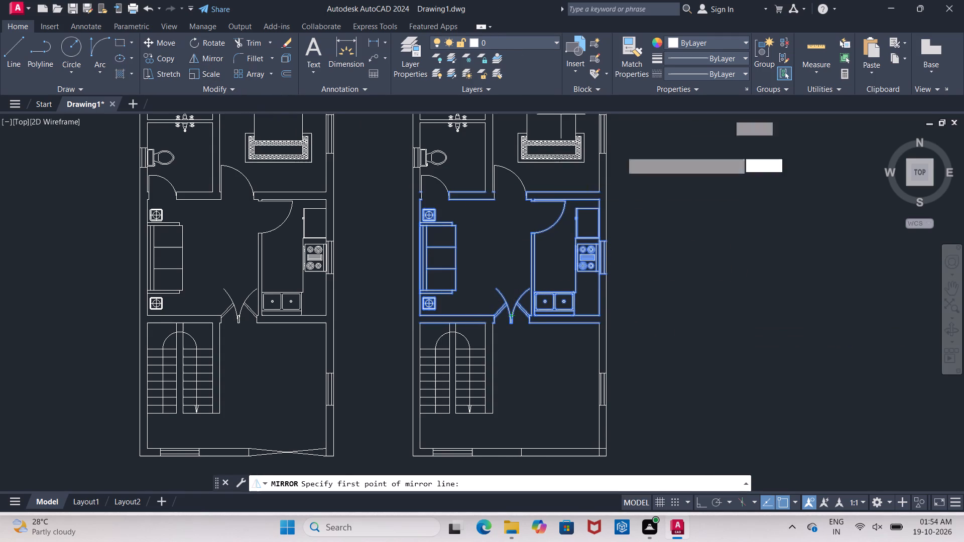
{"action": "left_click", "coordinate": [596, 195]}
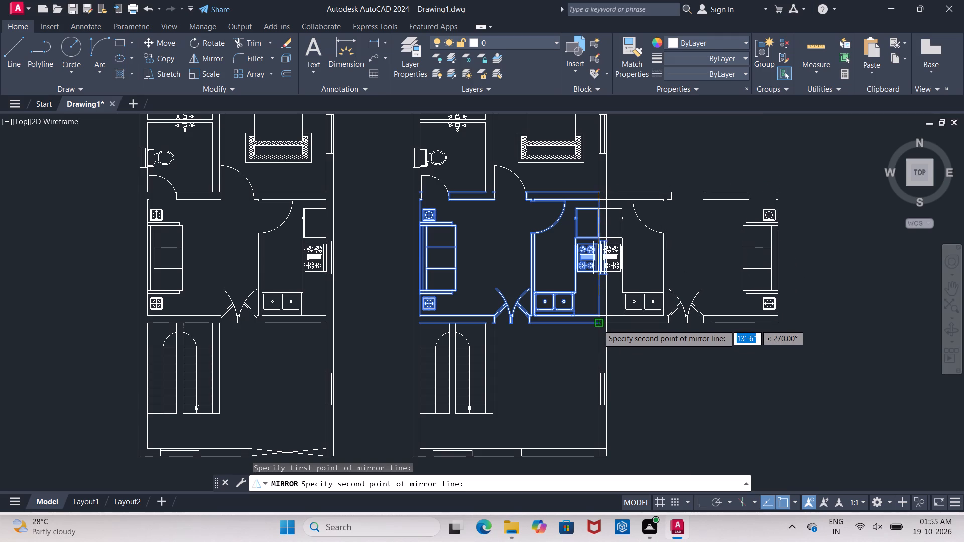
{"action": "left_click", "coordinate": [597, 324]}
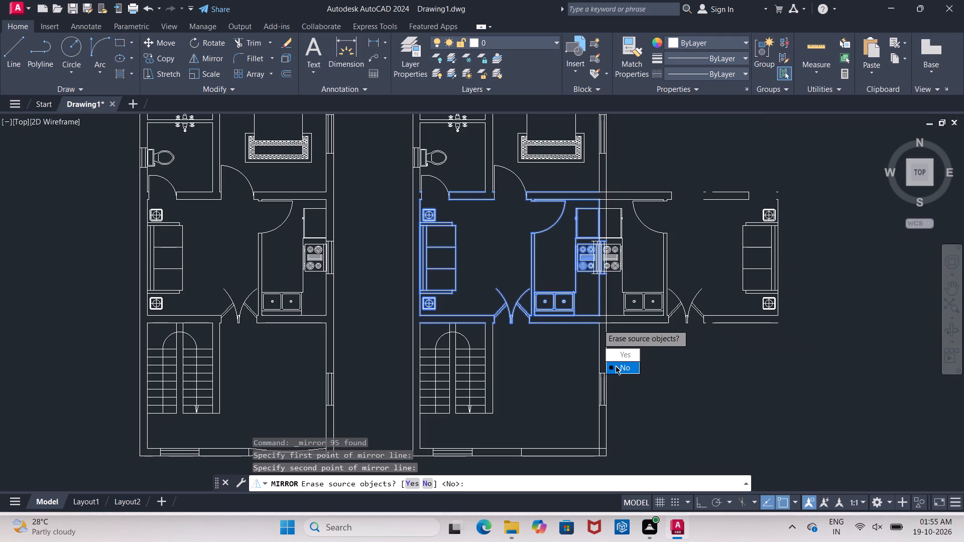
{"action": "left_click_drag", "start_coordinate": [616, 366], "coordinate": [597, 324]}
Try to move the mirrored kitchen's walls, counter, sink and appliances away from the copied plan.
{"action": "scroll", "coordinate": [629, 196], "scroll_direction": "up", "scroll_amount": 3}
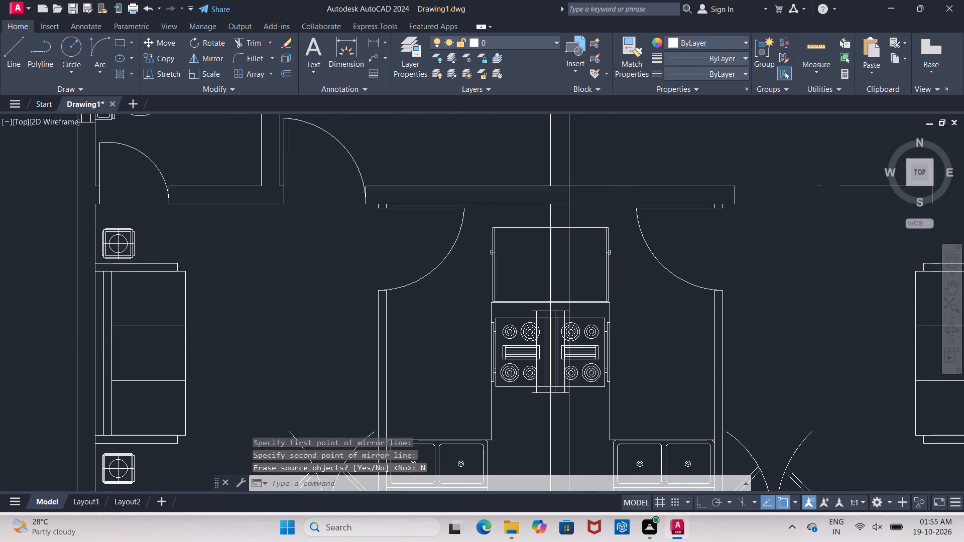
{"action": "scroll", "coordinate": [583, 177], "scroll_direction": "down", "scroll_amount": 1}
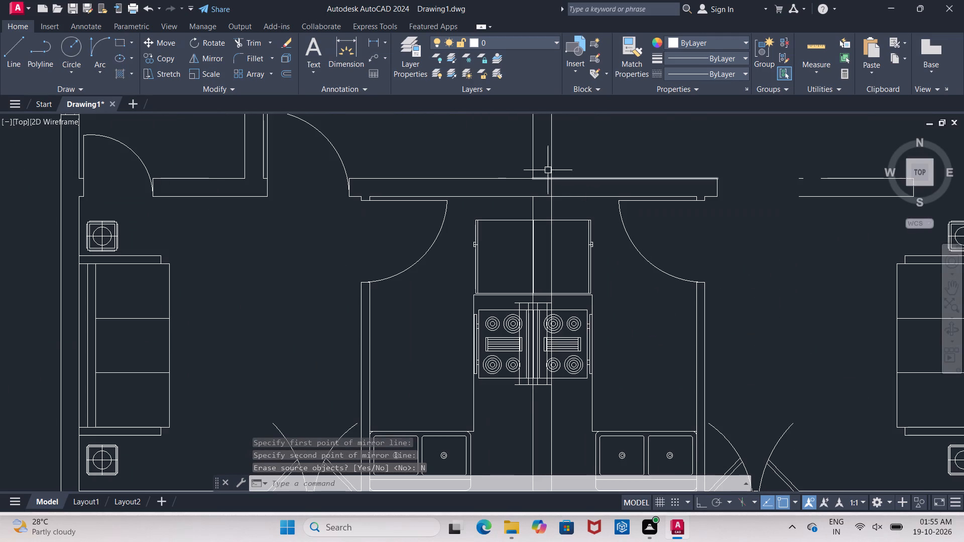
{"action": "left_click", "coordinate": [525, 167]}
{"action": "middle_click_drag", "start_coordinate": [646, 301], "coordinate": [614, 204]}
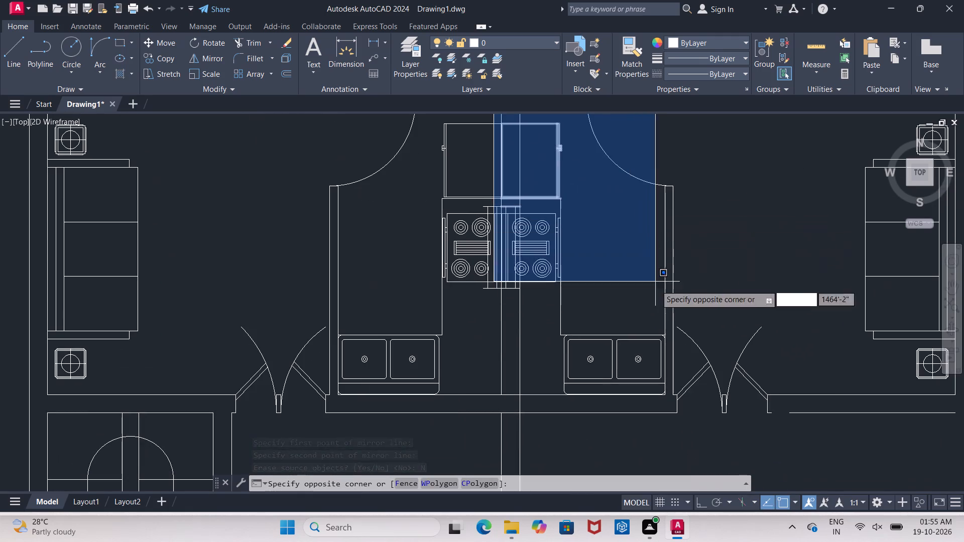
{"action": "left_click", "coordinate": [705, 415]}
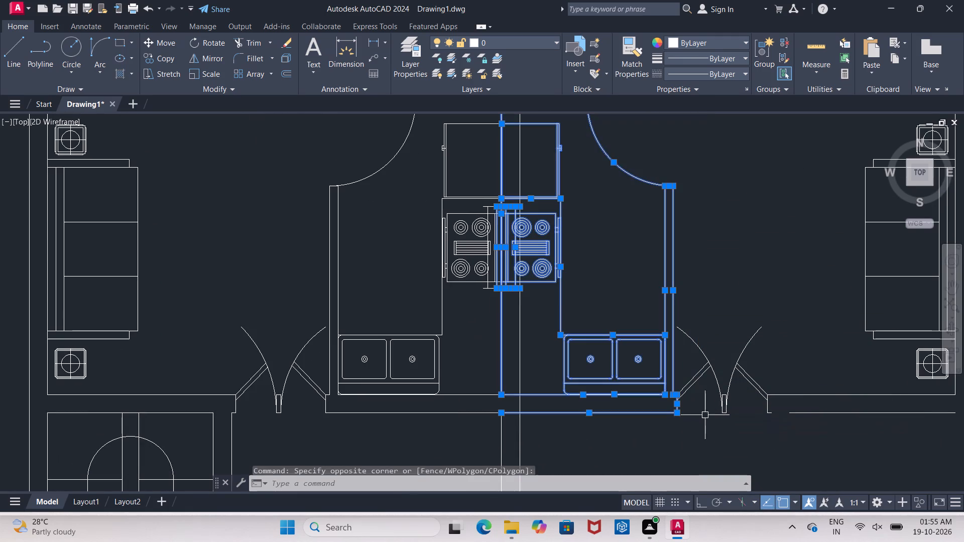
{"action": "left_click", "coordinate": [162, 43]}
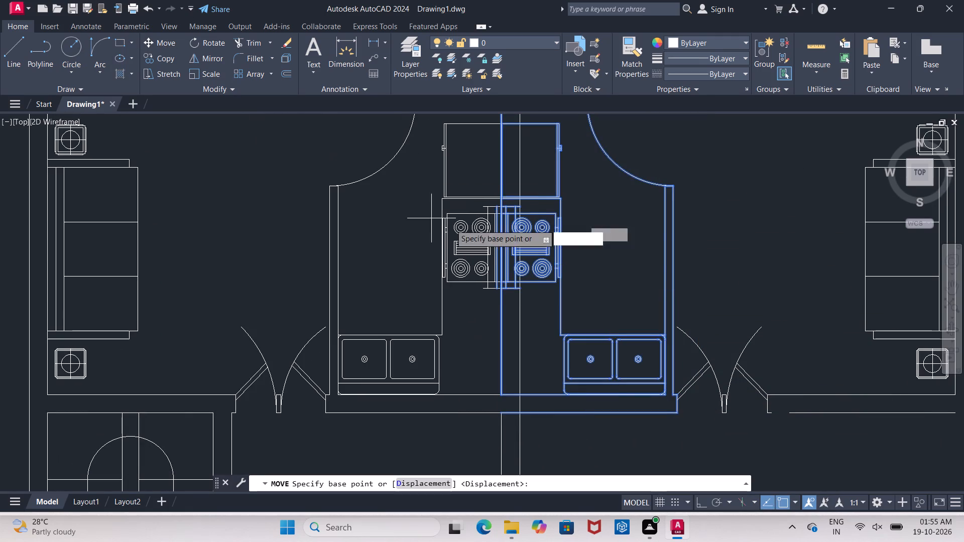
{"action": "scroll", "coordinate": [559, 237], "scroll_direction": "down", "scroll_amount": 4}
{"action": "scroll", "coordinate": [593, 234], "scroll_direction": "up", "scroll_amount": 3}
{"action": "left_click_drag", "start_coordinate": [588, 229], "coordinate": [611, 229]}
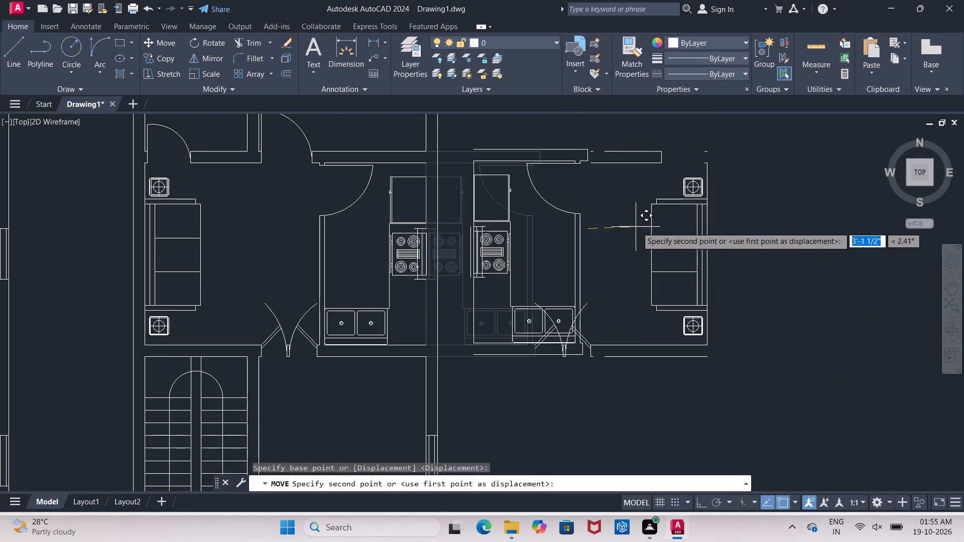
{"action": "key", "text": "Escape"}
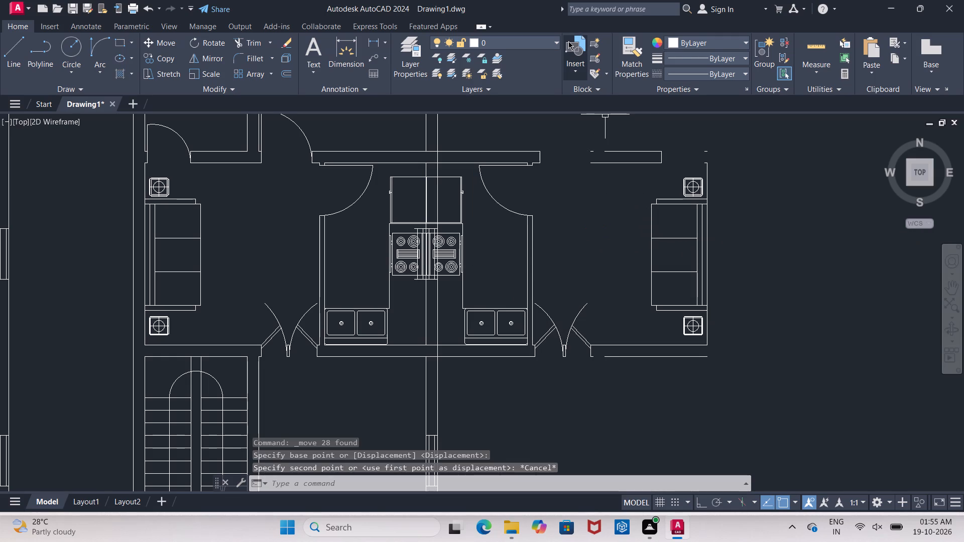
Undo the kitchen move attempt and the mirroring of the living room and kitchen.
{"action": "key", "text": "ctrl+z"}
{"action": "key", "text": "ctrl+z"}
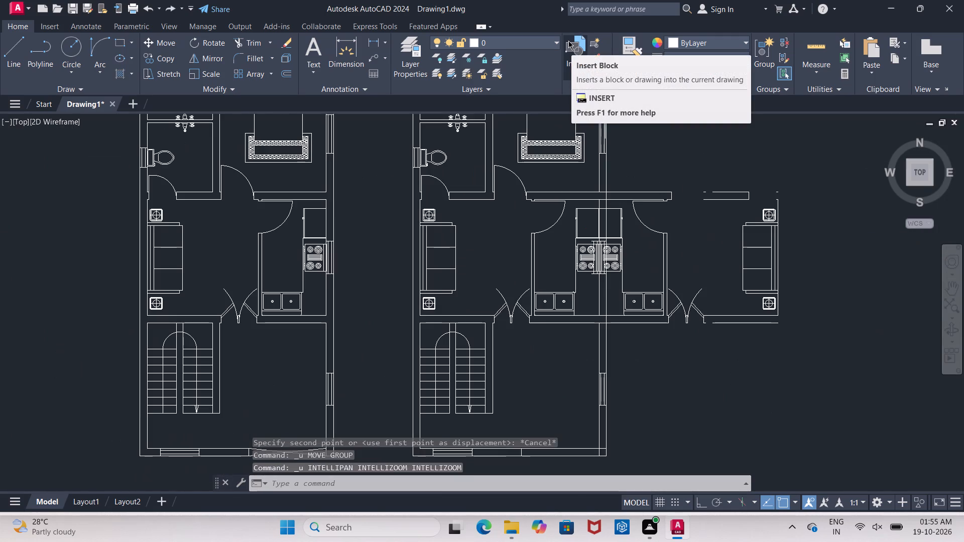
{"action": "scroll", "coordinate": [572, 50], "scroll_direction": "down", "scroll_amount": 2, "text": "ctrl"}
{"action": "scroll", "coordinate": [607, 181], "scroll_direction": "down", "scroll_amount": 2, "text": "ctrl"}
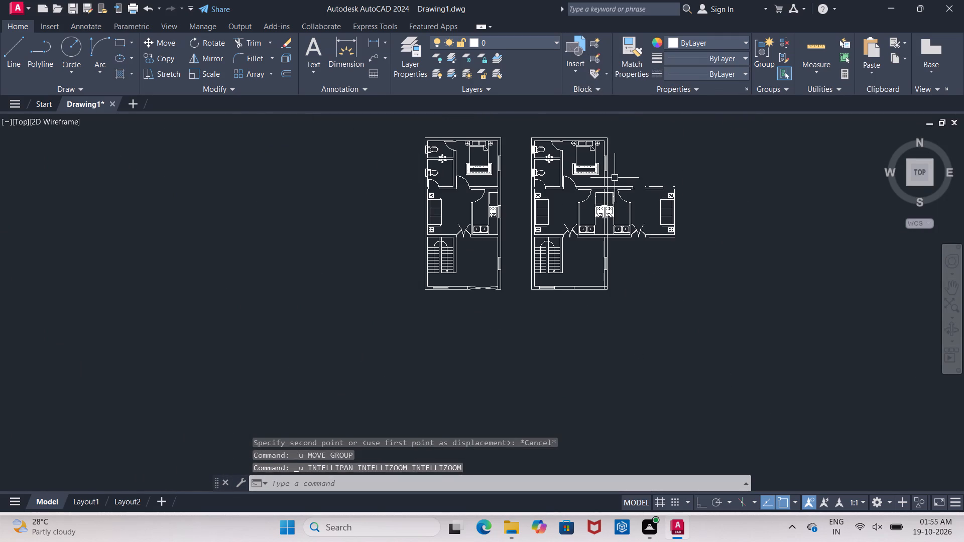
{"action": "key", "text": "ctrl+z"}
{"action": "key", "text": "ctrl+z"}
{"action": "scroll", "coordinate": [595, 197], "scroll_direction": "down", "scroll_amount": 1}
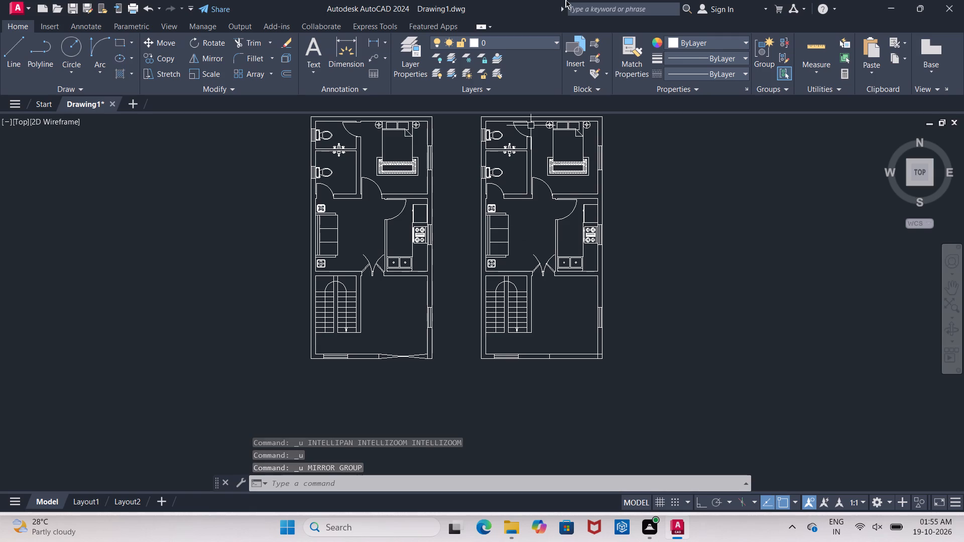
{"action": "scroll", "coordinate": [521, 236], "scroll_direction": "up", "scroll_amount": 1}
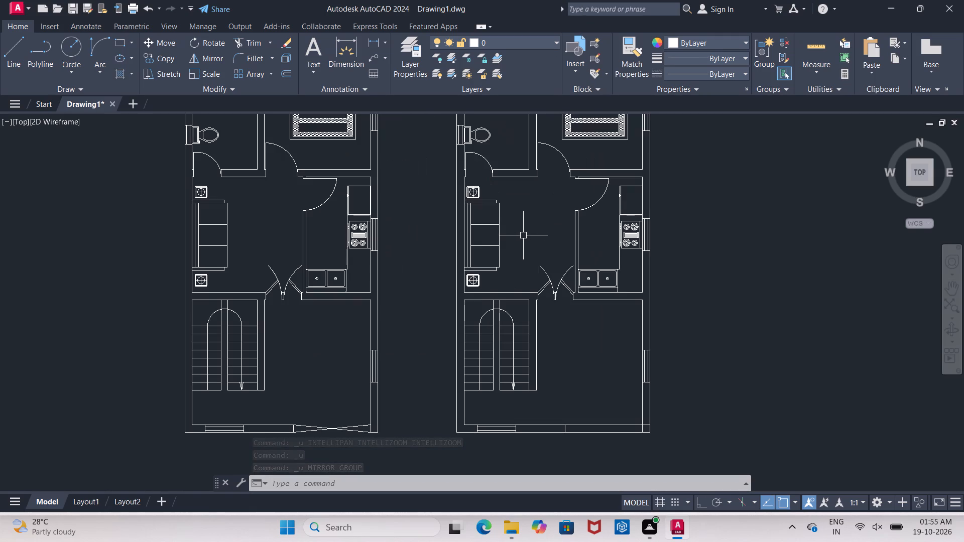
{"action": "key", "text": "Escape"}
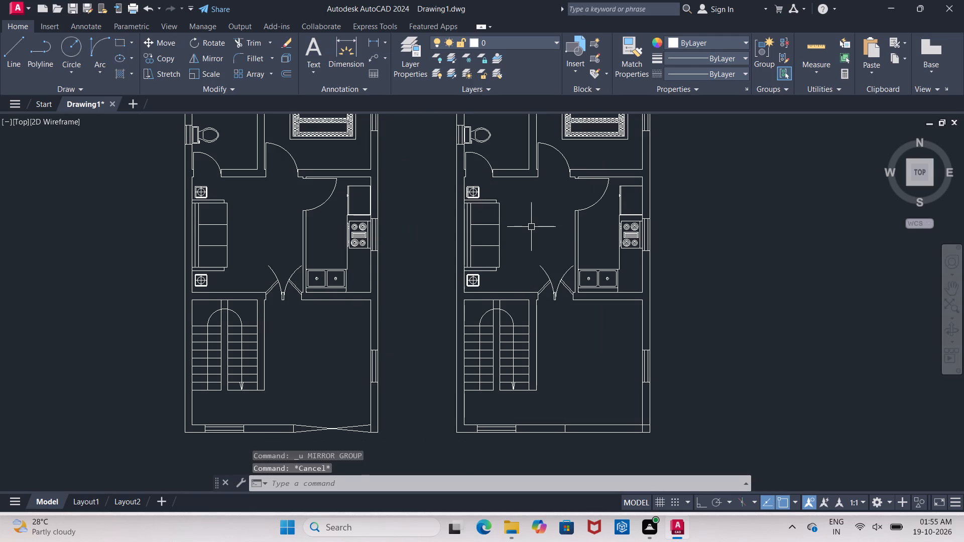
Extend the two bathroom wall lines beside the bedroom door down through the copied plan's living room to the staircase wall, using all edges as boundaries.
{"action": "type", "text": "EX"}
{"action": "key", "text": "space"}
{"action": "key", "text": "space"}
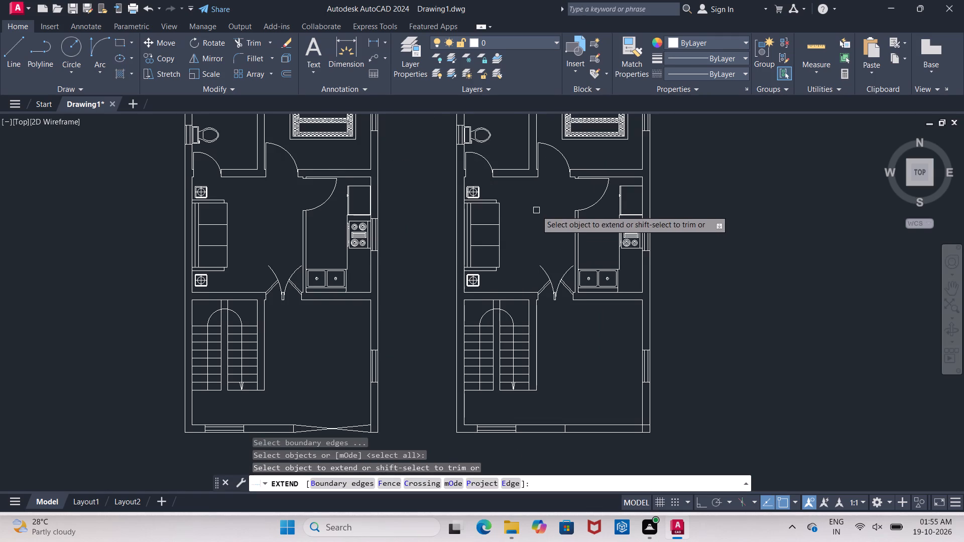
{"action": "scroll", "coordinate": [536, 210], "scroll_direction": "down", "scroll_amount": 1}
{"action": "middle_click_drag", "start_coordinate": [536, 210], "coordinate": [529, 258]}
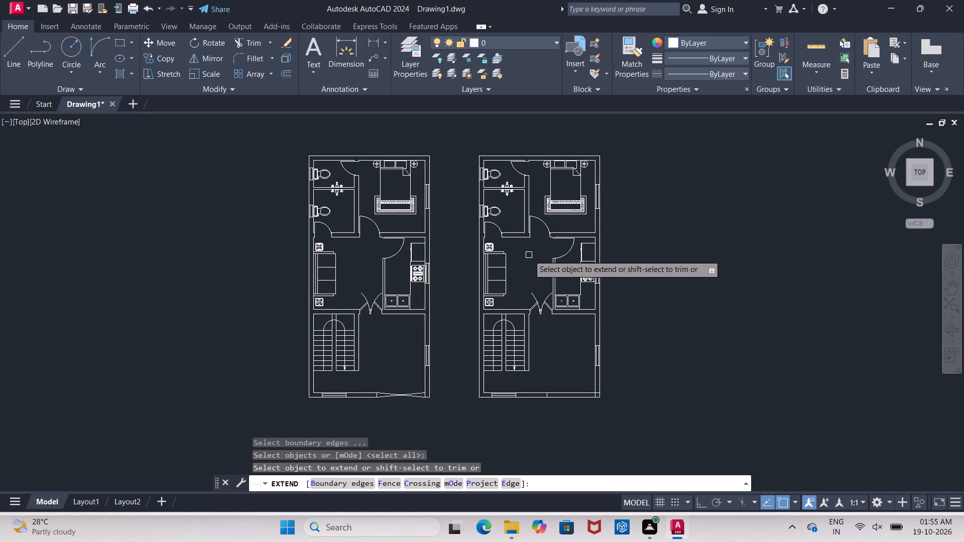
{"action": "scroll", "coordinate": [533, 248], "scroll_direction": "up", "scroll_amount": 1}
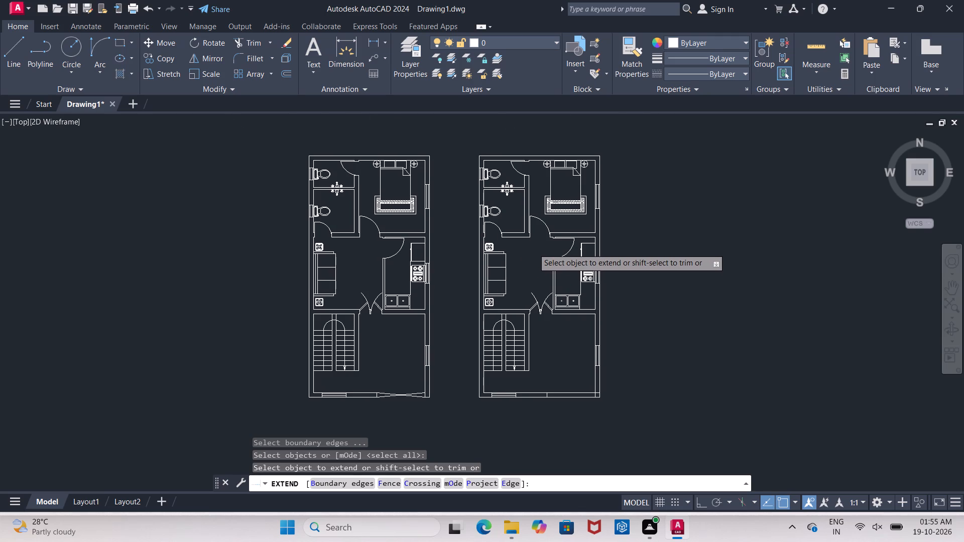
{"action": "scroll", "coordinate": [533, 248], "scroll_direction": "up", "scroll_amount": 1}
{"action": "left_click", "coordinate": [518, 154]}
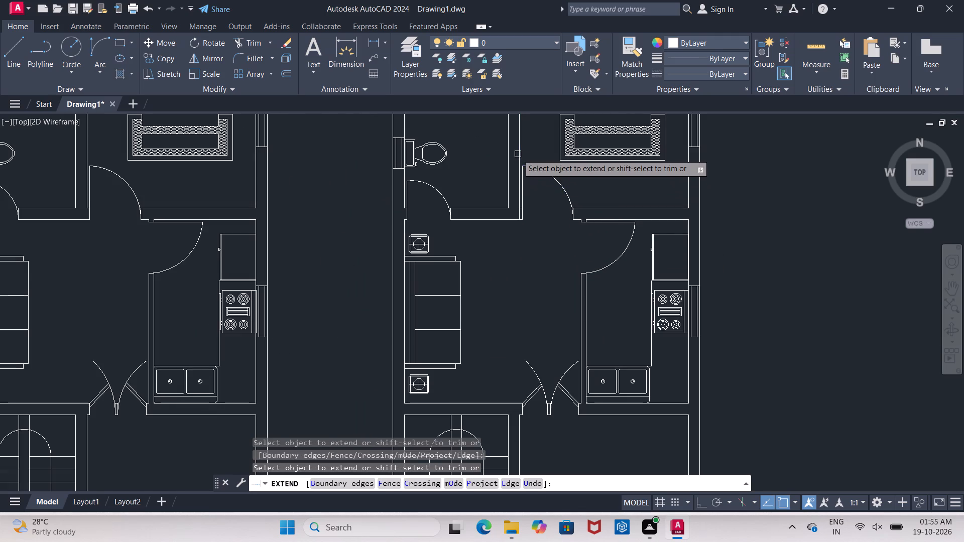
{"action": "left_click", "coordinate": [518, 153]}
{"action": "left_click", "coordinate": [518, 156]}
{"action": "left_click", "coordinate": [506, 160]}
{"action": "left_click", "coordinate": [508, 163]}
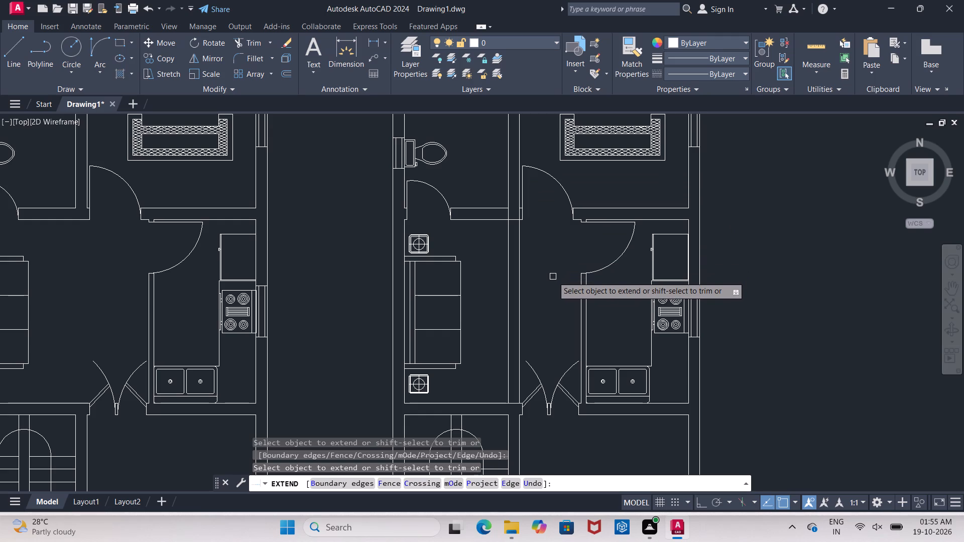
{"action": "scroll", "coordinate": [552, 276], "scroll_direction": "down", "scroll_amount": 1}
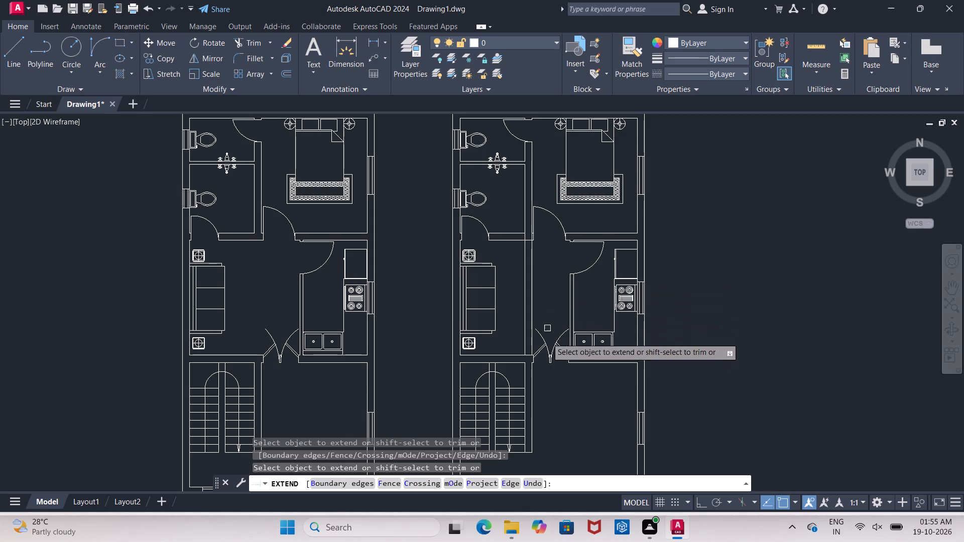
{"action": "middle_click_drag", "start_coordinate": [555, 364], "coordinate": [554, 303]}
{"action": "key", "text": "Escape"}
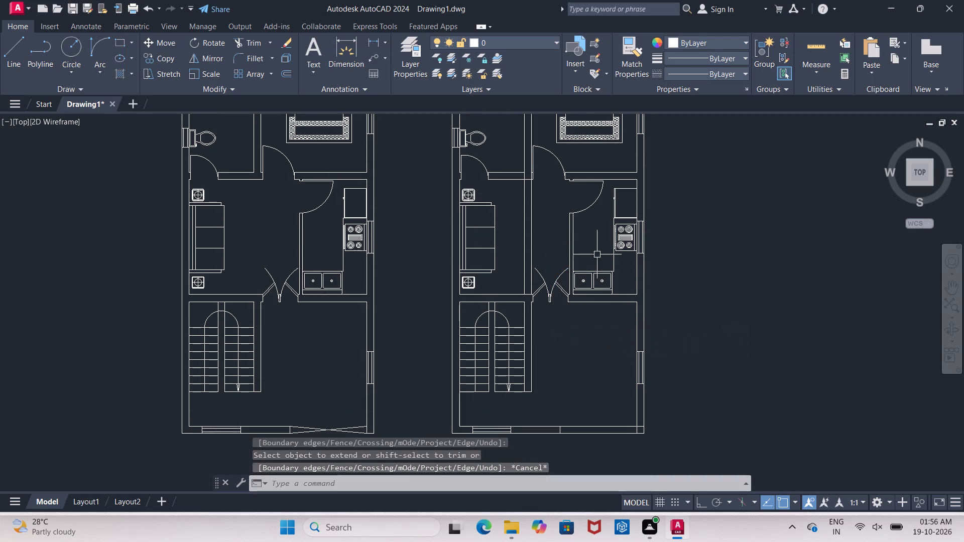
Erase the copied plan's kitchen door, partition walls, counter edge, fridge, stove and window, plus the wall lines below the kitchen.
{"action": "scroll", "coordinate": [590, 195], "scroll_direction": "up", "scroll_amount": 2}
{"action": "left_click", "coordinate": [580, 161]}
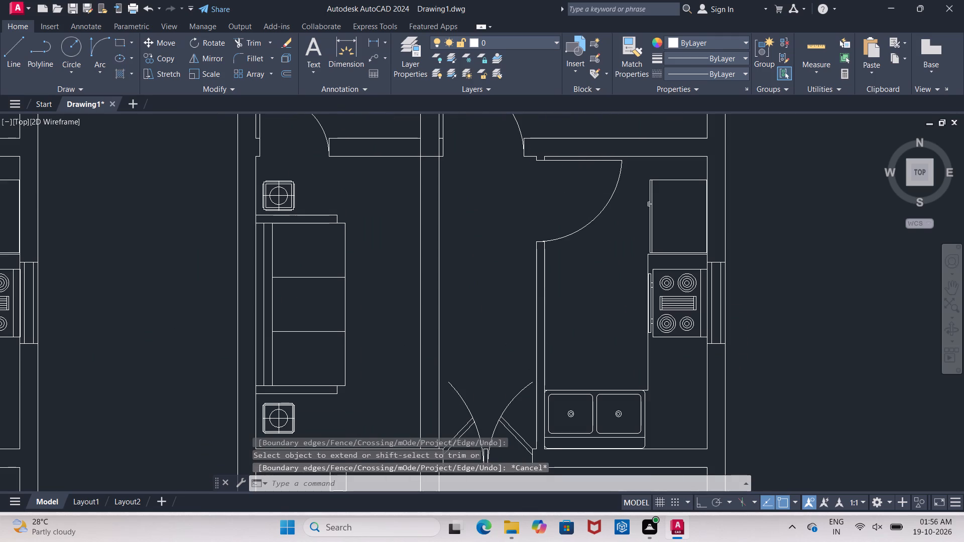
{"action": "left_click", "coordinate": [604, 204]}
{"action": "left_click", "coordinate": [648, 358]}
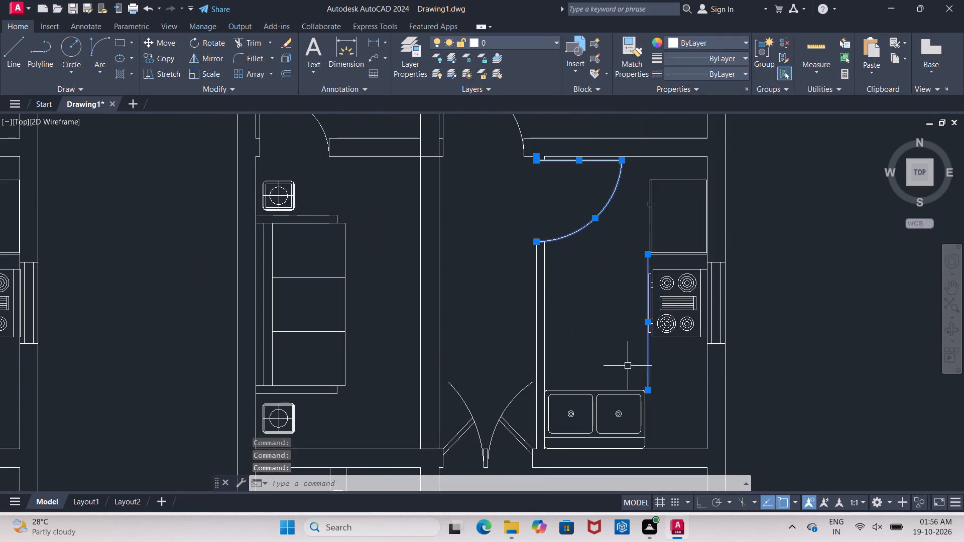
{"action": "left_click", "coordinate": [538, 359]}
{"action": "left_click", "coordinate": [545, 364]}
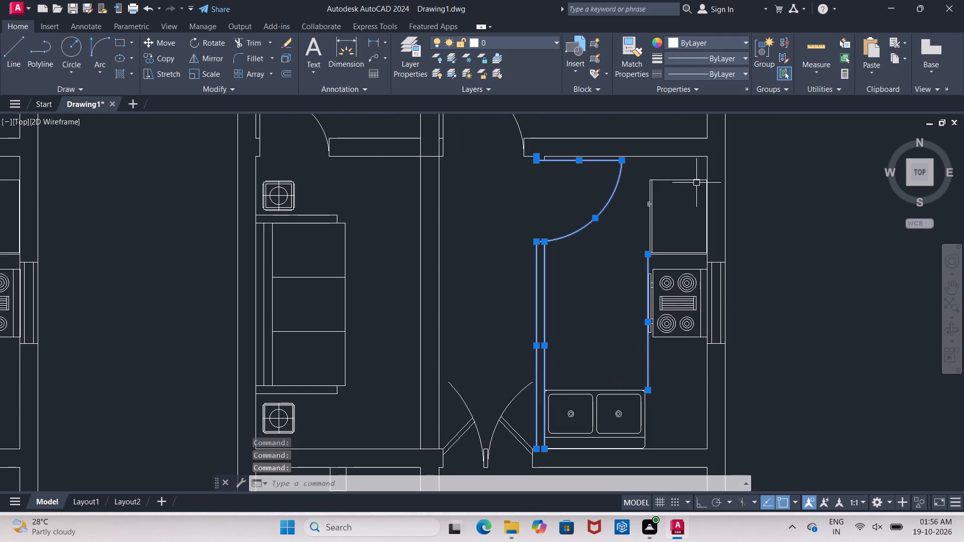
{"action": "left_click", "coordinate": [694, 181]}
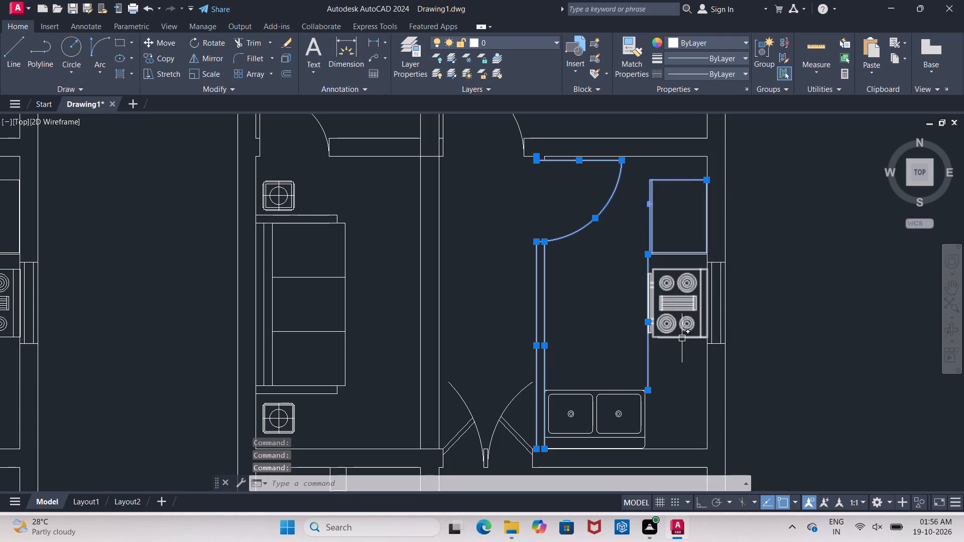
{"action": "left_click", "coordinate": [682, 338]}
{"action": "middle_click_drag", "start_coordinate": [682, 338], "coordinate": [654, 213]}
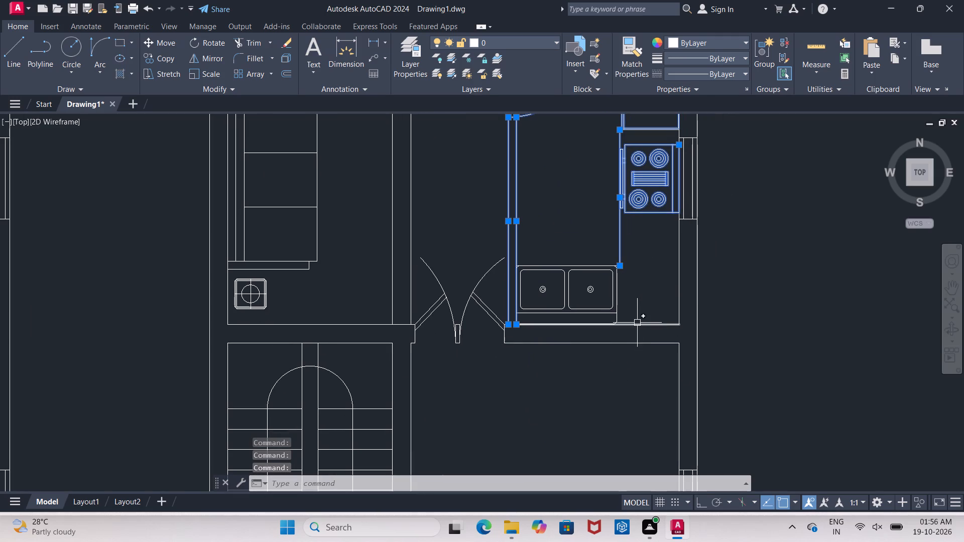
{"action": "left_click", "coordinate": [638, 323]}
{"action": "left_click", "coordinate": [633, 341]}
{"action": "scroll", "coordinate": [691, 213], "scroll_direction": "up", "scroll_amount": 1}
{"action": "middle_click_drag", "start_coordinate": [689, 216], "coordinate": [685, 222]}
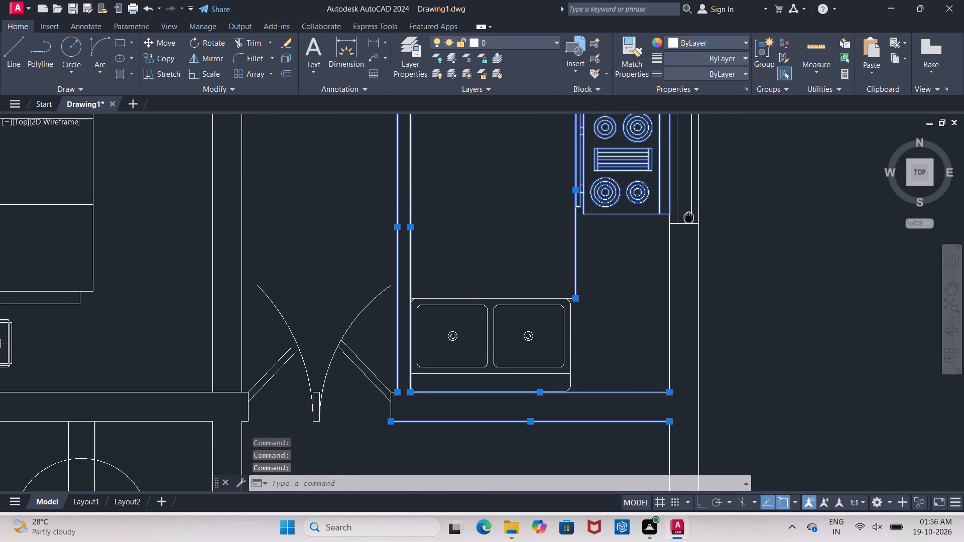
{"action": "middle_click_drag", "start_coordinate": [685, 222], "coordinate": [617, 279]}
{"action": "left_click", "coordinate": [582, 149]}
{"action": "left_click", "coordinate": [654, 324]}
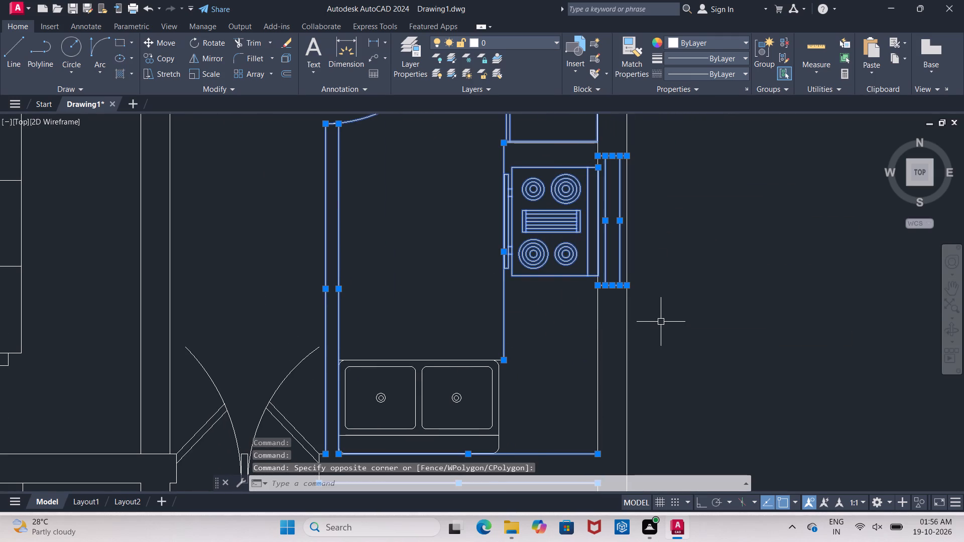
{"action": "key", "text": "Delete"}
Erase the copied plan's double entrance door beside the staircase, including its swing arcs, angled leaves and jamb line.
{"action": "scroll", "coordinate": [661, 320], "scroll_direction": "down", "scroll_amount": 4}
{"action": "scroll", "coordinate": [591, 343], "scroll_direction": "up", "scroll_amount": 1}
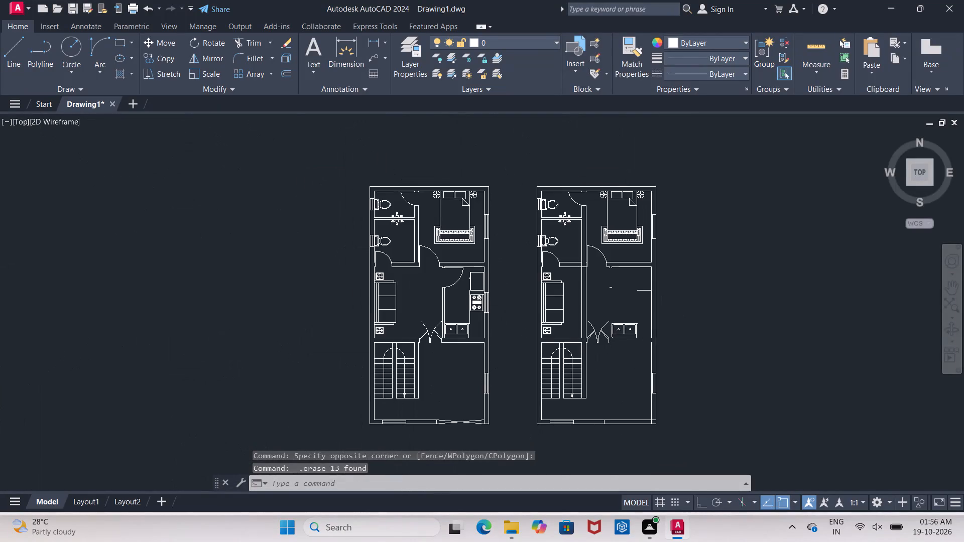
{"action": "scroll", "coordinate": [591, 343], "scroll_direction": "up", "scroll_amount": 1}
{"action": "middle_click_drag", "start_coordinate": [591, 343], "coordinate": [535, 276]}
{"action": "left_click", "coordinate": [529, 230]}
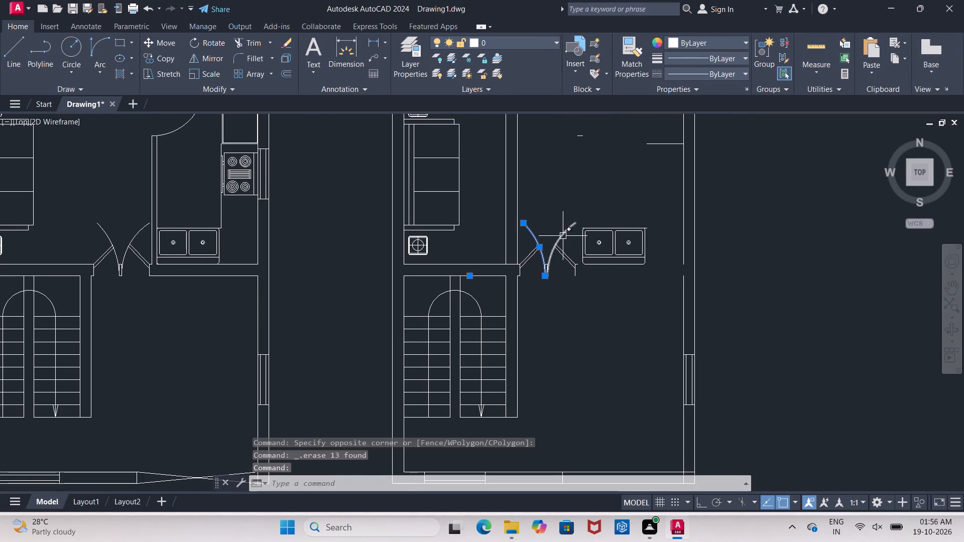
{"action": "left_click", "coordinate": [563, 236]}
{"action": "left_click", "coordinate": [529, 255]}
{"action": "left_click", "coordinate": [528, 254]}
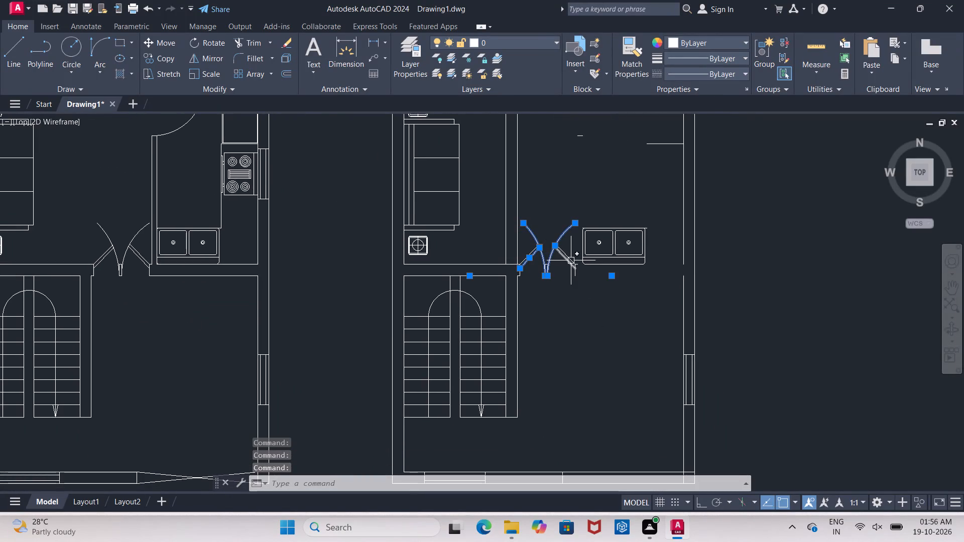
{"action": "left_click", "coordinate": [571, 257]}
{"action": "left_click", "coordinate": [581, 267]}
{"action": "left_click", "coordinate": [575, 275]}
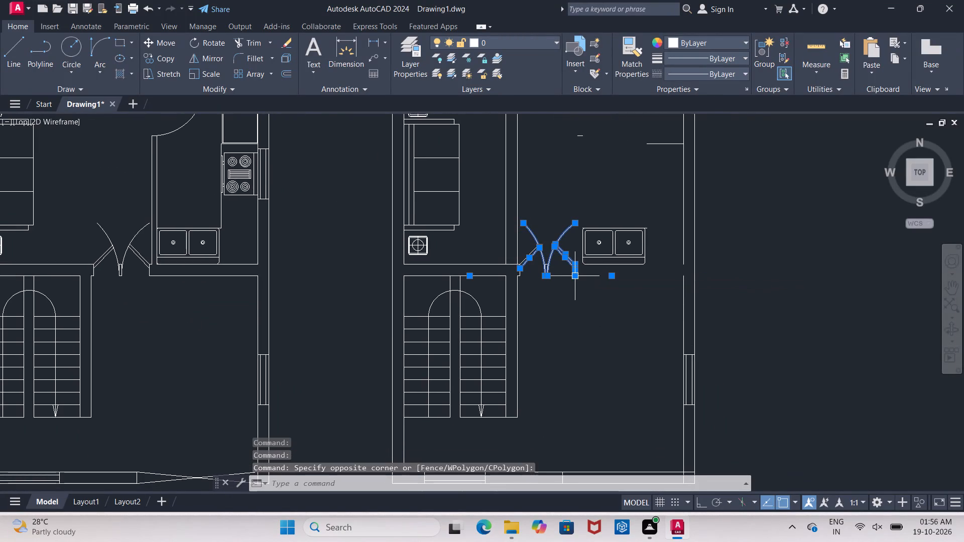
{"action": "key", "text": "Delete"}
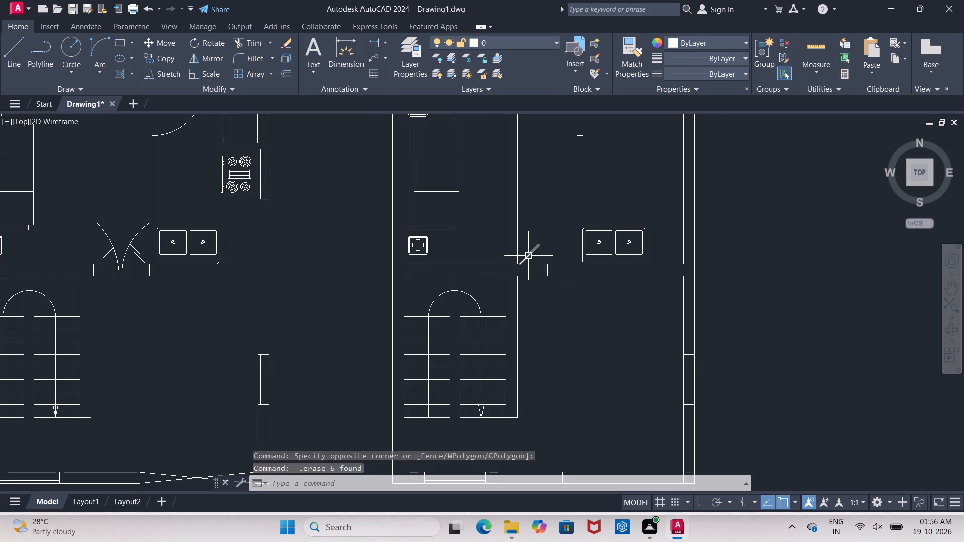
{"action": "left_click", "coordinate": [528, 255]}
{"action": "left_click", "coordinate": [546, 269]}
{"action": "key", "text": "Delete"}
Erase the copied plan's kitchen sink, the leftover double-door end pieces and the stray wall and counter lines.
{"action": "left_click_drag", "start_coordinate": [564, 200], "coordinate": [575, 220]}
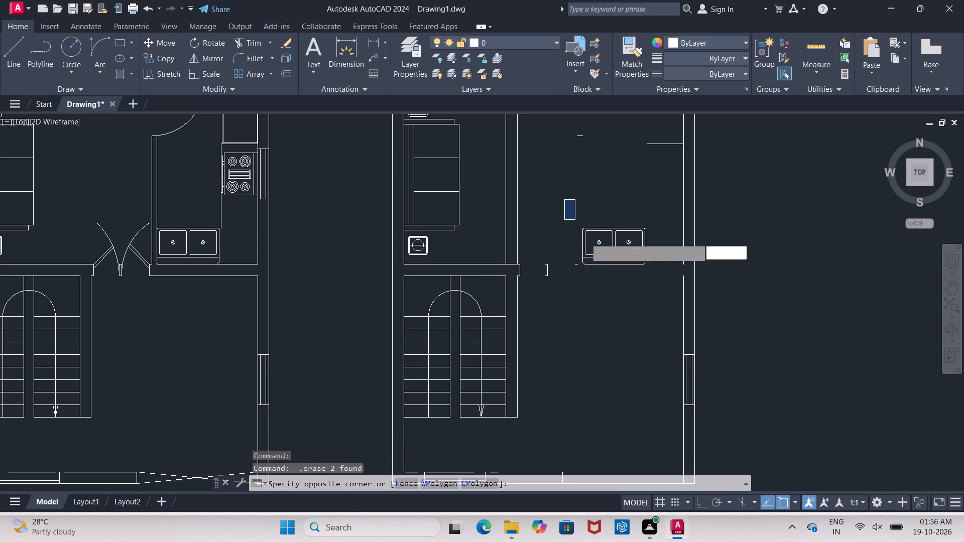
{"action": "left_click", "coordinate": [651, 304]}
{"action": "key", "text": "Delete"}
{"action": "left_click", "coordinate": [542, 257]}
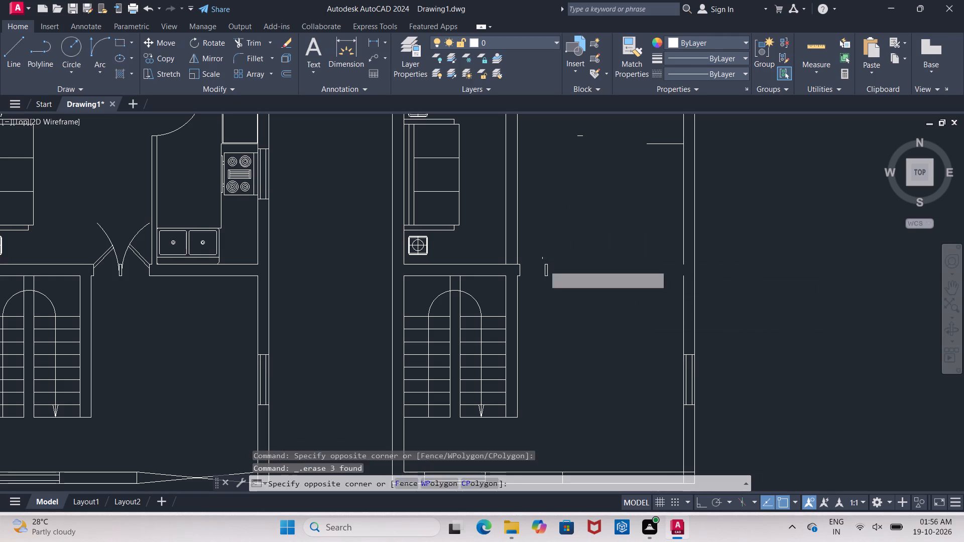
{"action": "left_click", "coordinate": [565, 305]}
{"action": "key", "text": "Delete"}
{"action": "middle_click_drag", "start_coordinate": [588, 261], "coordinate": [583, 308]}
{"action": "left_click_drag", "start_coordinate": [555, 163], "coordinate": [560, 166]}
{"action": "left_click", "coordinate": [598, 206]}
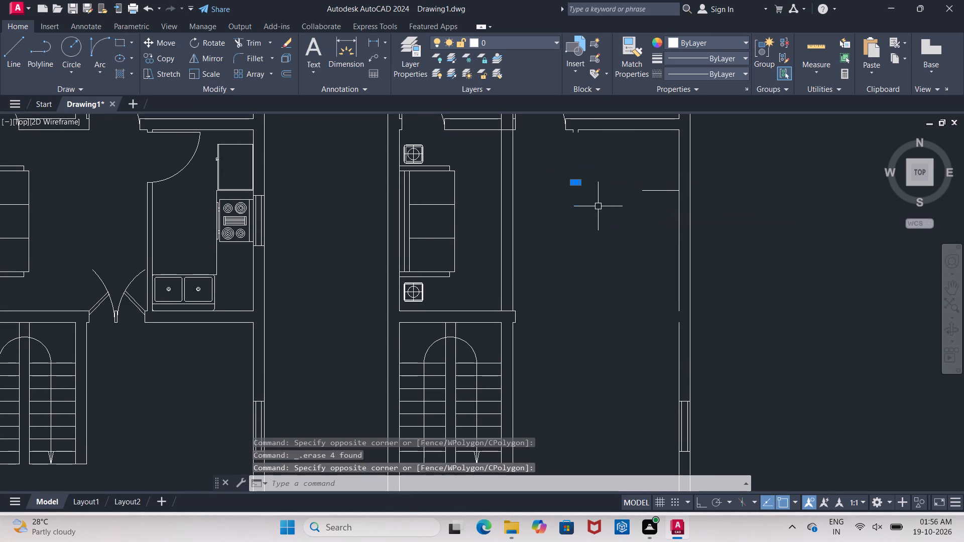
{"action": "left_click", "coordinate": [644, 191]}
{"action": "key", "text": "Delete"}
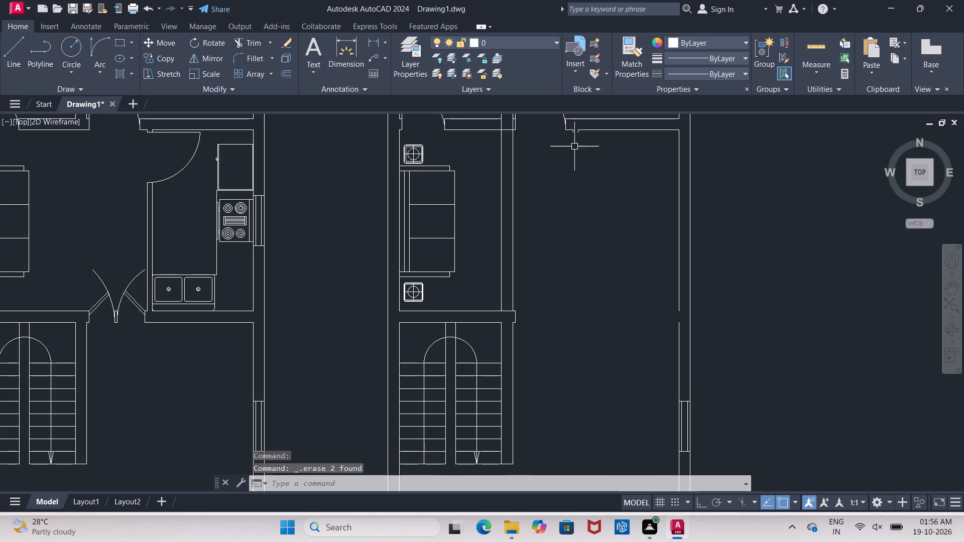
Extend the lower line of the bedroom wall across the gap left by the removed kitchen partition, using all edges as boundaries.
{"action": "scroll", "coordinate": [574, 143], "scroll_direction": "up", "scroll_amount": 1}
{"action": "middle_click_drag", "start_coordinate": [575, 145], "coordinate": [557, 333]}
{"action": "scroll", "coordinate": [558, 320], "scroll_direction": "up", "scroll_amount": 2}
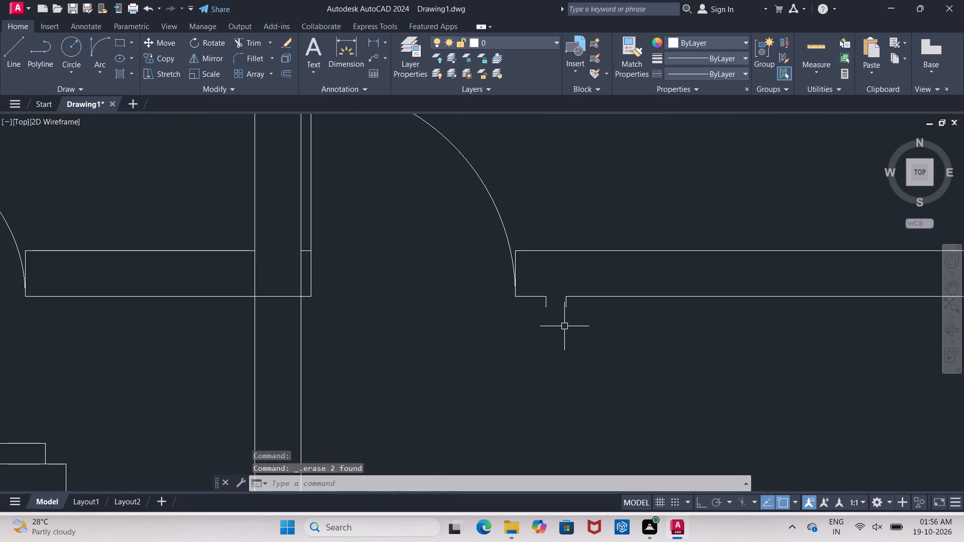
{"action": "type", "text": "EX"}
{"action": "key", "text": "space"}
{"action": "key", "text": "space"}
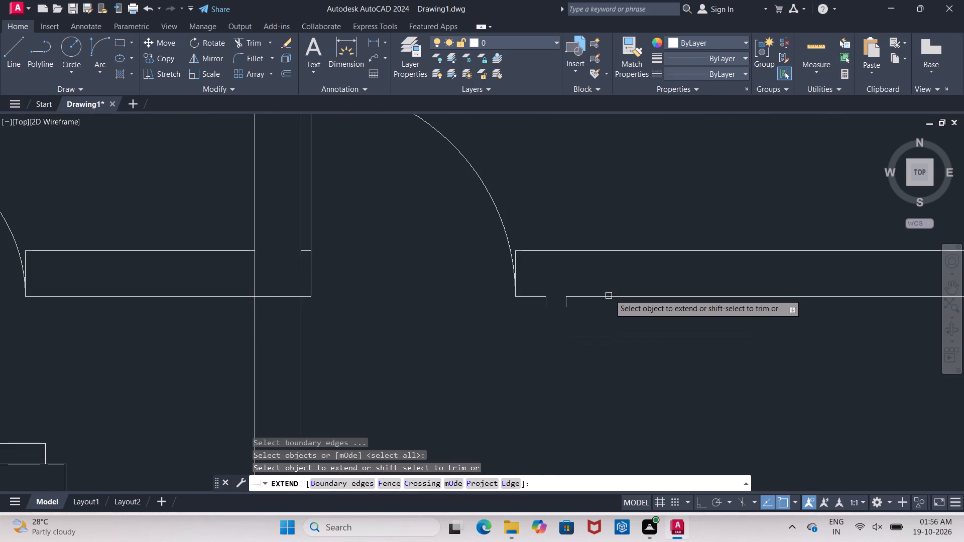
{"action": "left_click", "coordinate": [610, 294]}
{"action": "left_click", "coordinate": [611, 297]}
{"action": "scroll", "coordinate": [612, 312], "scroll_direction": "down", "scroll_amount": 2}
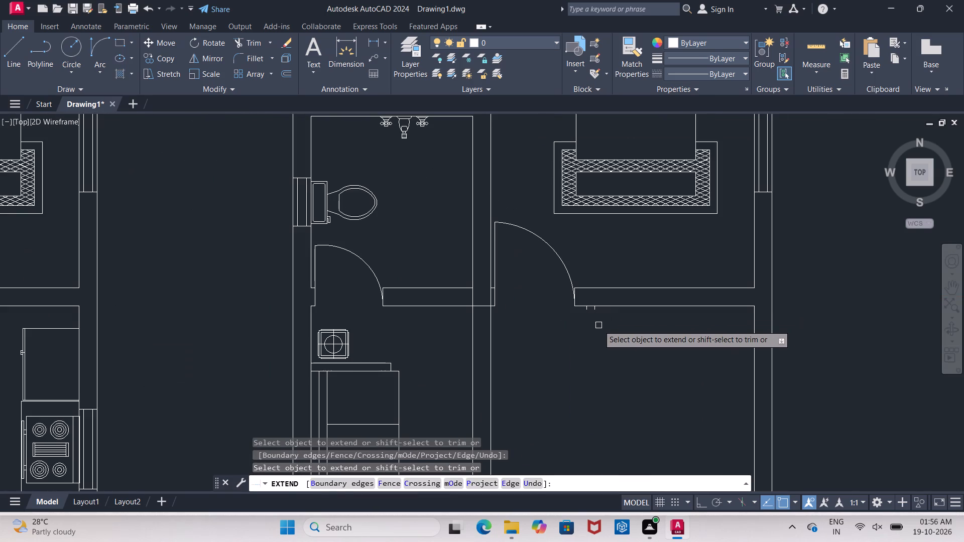
{"action": "key", "text": "Escape"}
Erase the two short partition stubs below the bedroom wall beside the bedroom door.
{"action": "scroll", "coordinate": [586, 311], "scroll_direction": "up", "scroll_amount": 1}
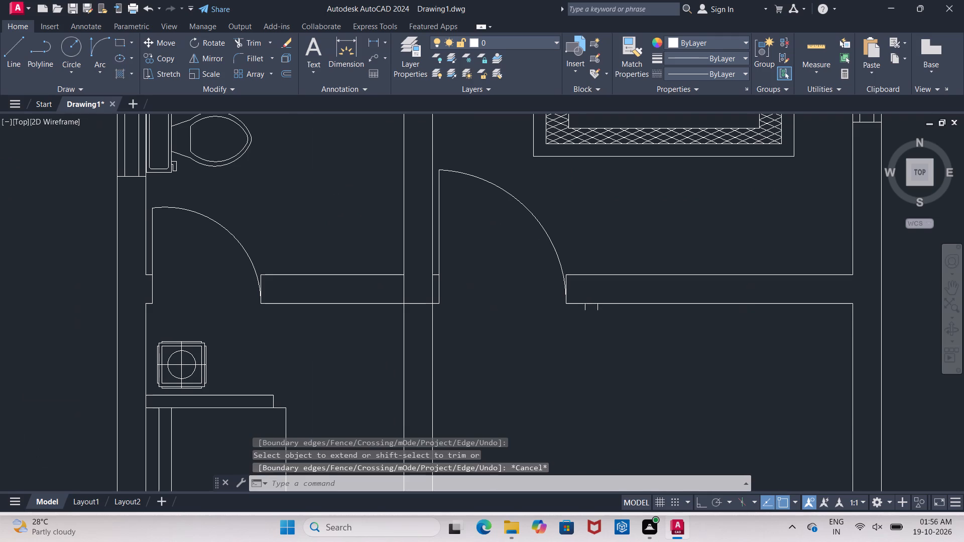
{"action": "left_click", "coordinate": [586, 310]}
{"action": "left_click", "coordinate": [598, 311]}
{"action": "key", "text": "Delete"}
Examine the cleared area between the bedroom and the bottom wall of the copied plan against the original layout.
{"action": "scroll", "coordinate": [605, 326], "scroll_direction": "down", "scroll_amount": 3}
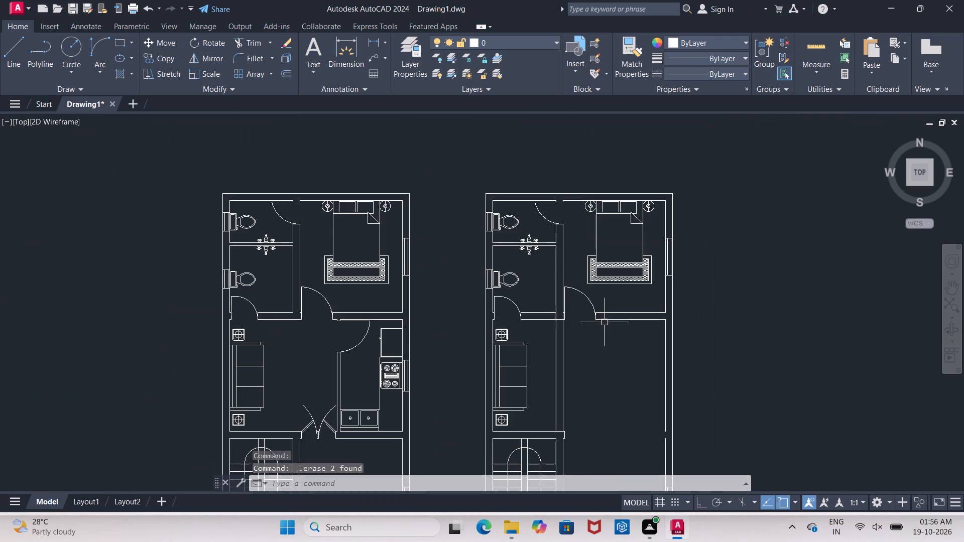
{"action": "middle_click_drag", "start_coordinate": [622, 372], "coordinate": [579, 278]}
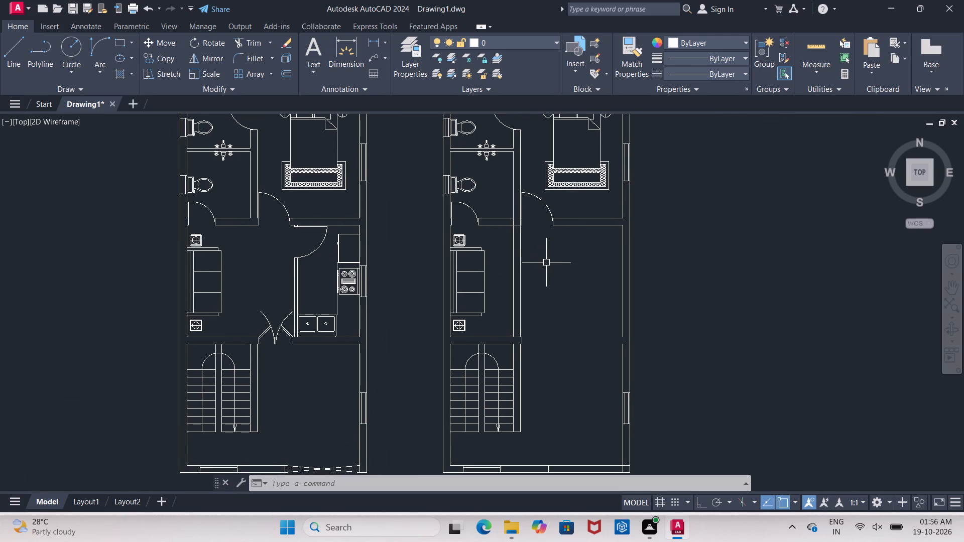
{"action": "scroll", "coordinate": [555, 313], "scroll_direction": "down", "scroll_amount": 1}
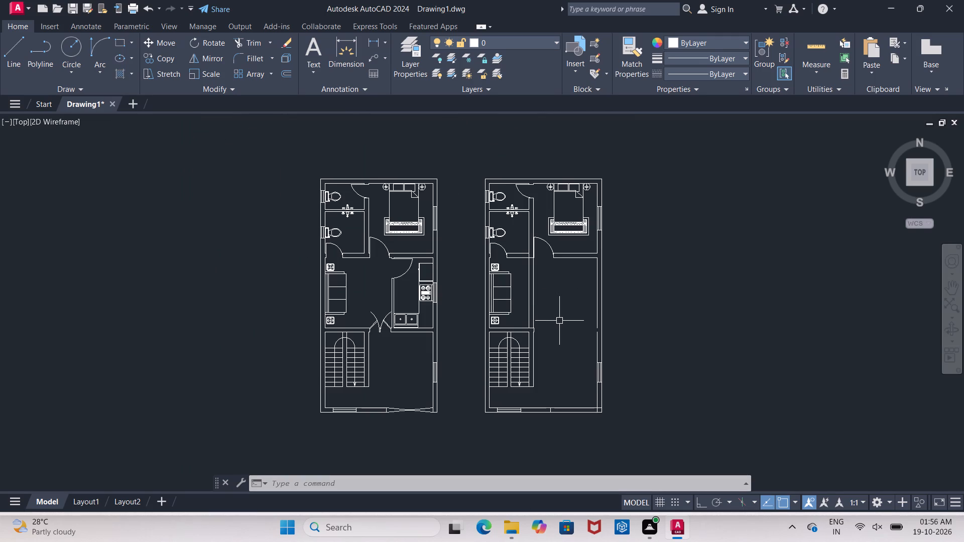
{"action": "scroll", "coordinate": [559, 319], "scroll_direction": "up", "scroll_amount": 1}
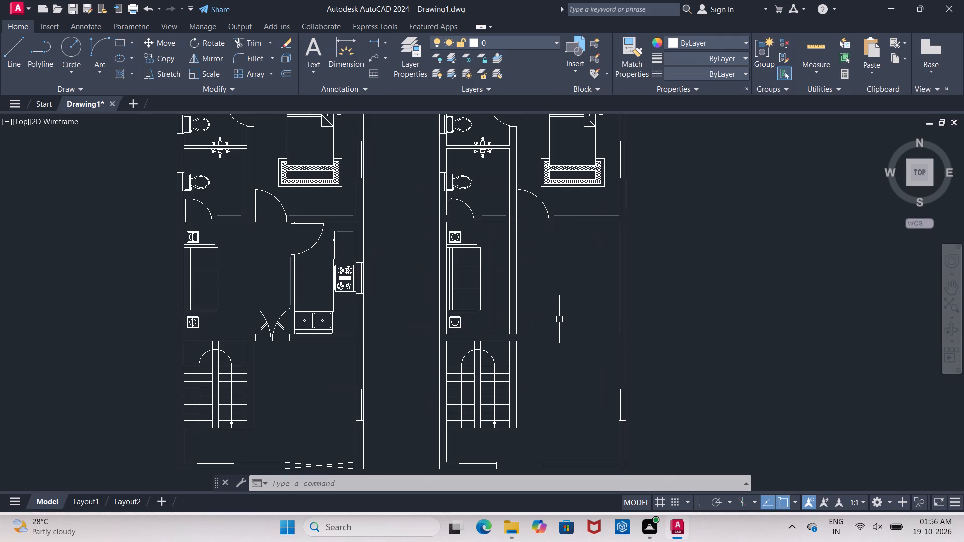
{"action": "scroll", "coordinate": [555, 313], "scroll_direction": "up", "scroll_amount": 2}
{"action": "scroll", "coordinate": [553, 304], "scroll_direction": "down", "scroll_amount": 2}
{"action": "scroll", "coordinate": [553, 304], "scroll_direction": "up", "scroll_amount": 1}
{"action": "middle_click_drag", "start_coordinate": [553, 304], "coordinate": [515, 313]}
{"action": "key", "text": "Escape"}
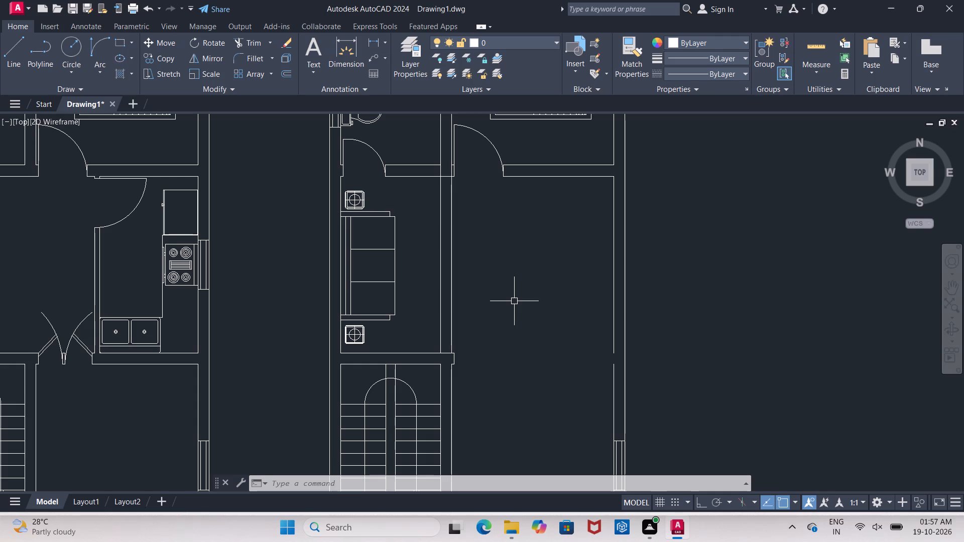
{"action": "scroll", "coordinate": [510, 307], "scroll_direction": "down", "scroll_amount": 1}
{"action": "middle_click_drag", "start_coordinate": [510, 307], "coordinate": [481, 270]}
{"action": "scroll", "coordinate": [464, 337], "scroll_direction": "up", "scroll_amount": 1}
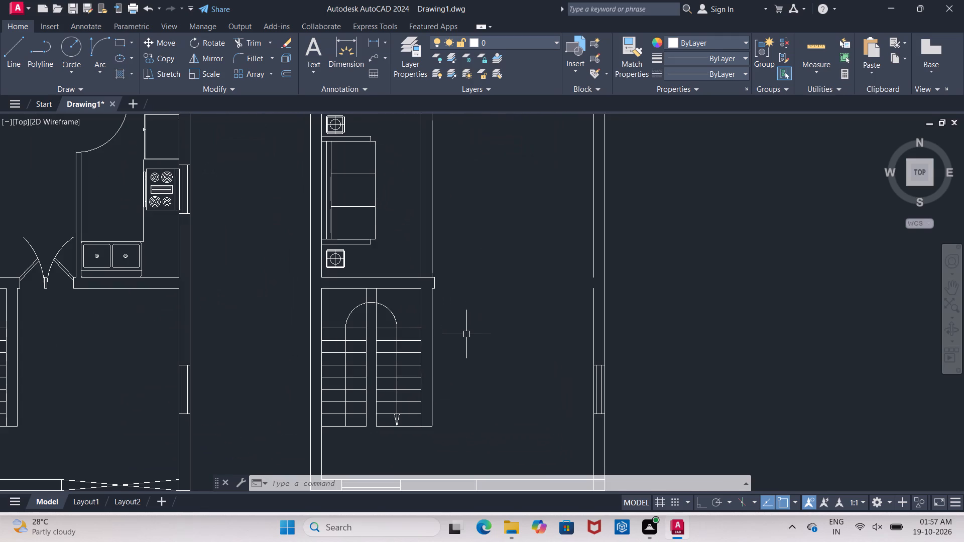
{"action": "middle_click_drag", "start_coordinate": [472, 310], "coordinate": [464, 379]}
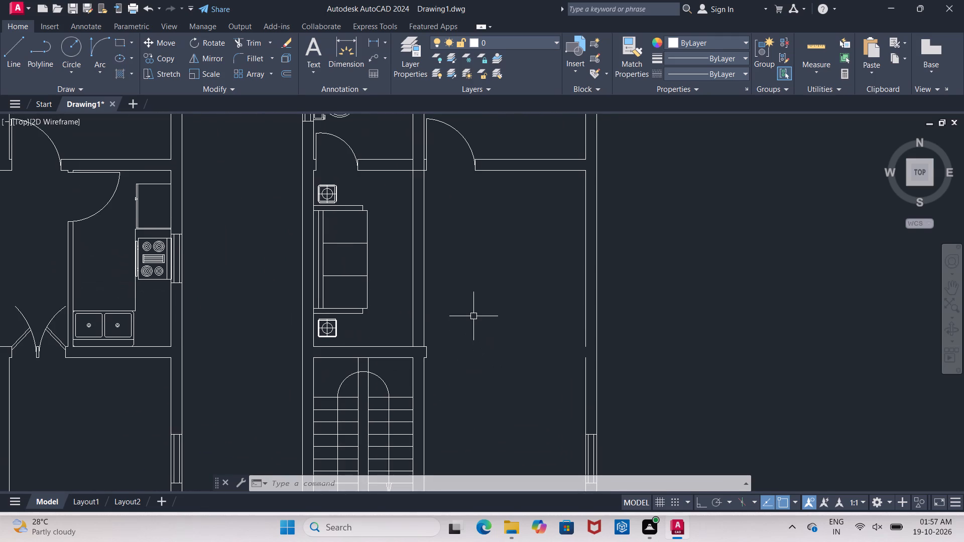
{"action": "key", "text": "Escape"}
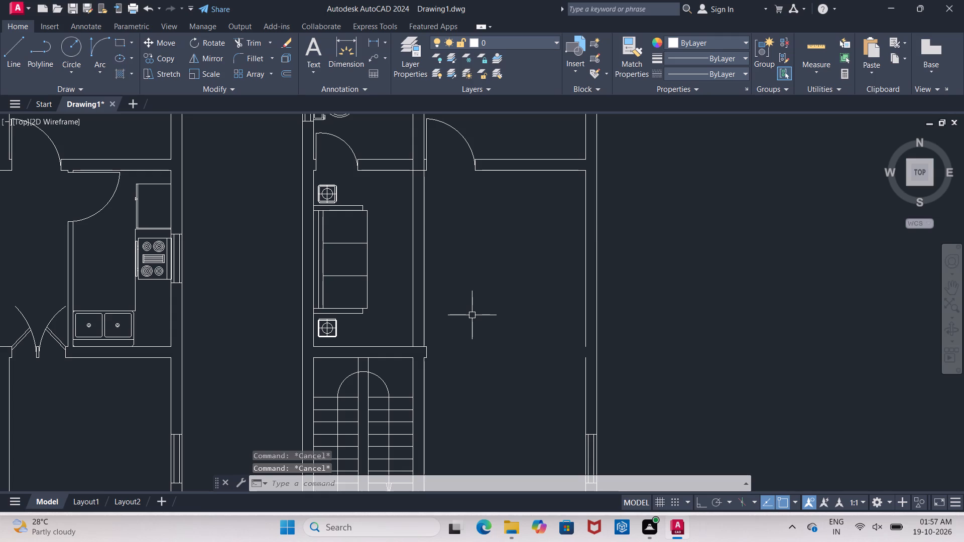
Offset the lower line of the copied plan's bedroom wall 12' down into the cleared kitchen area.
{"action": "key", "text": "o"}
{"action": "key", "text": "Return"}
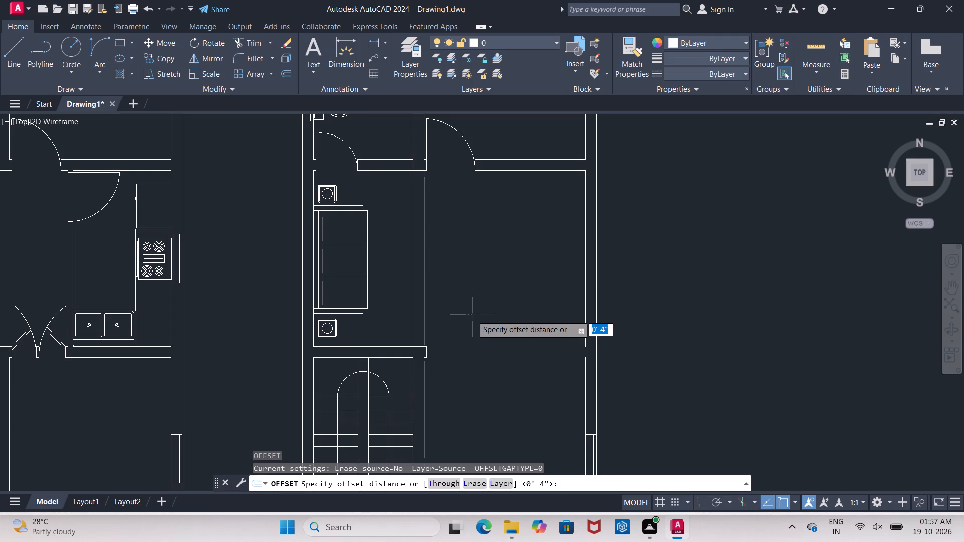
{"action": "type", "text": "12'"}
{"action": "key", "text": "Return"}
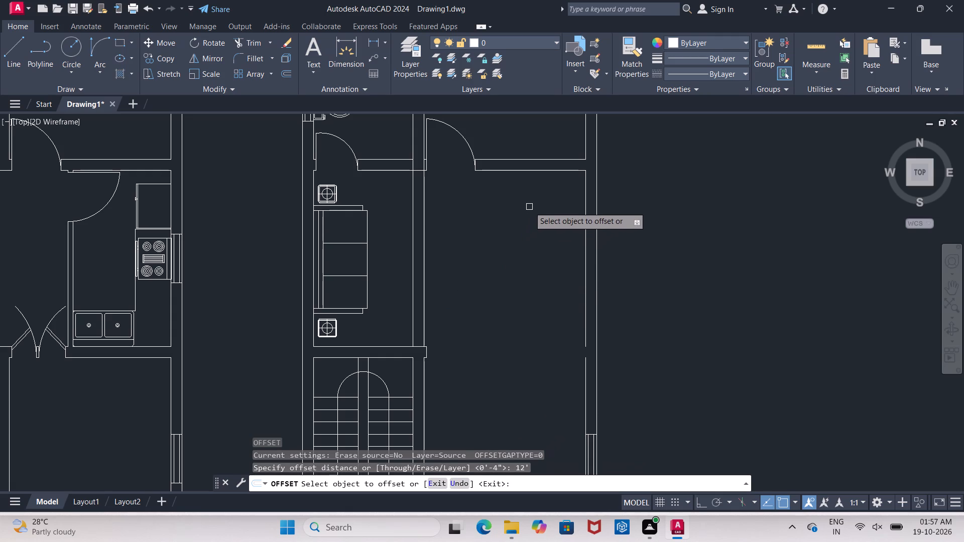
{"action": "left_click", "coordinate": [523, 171]}
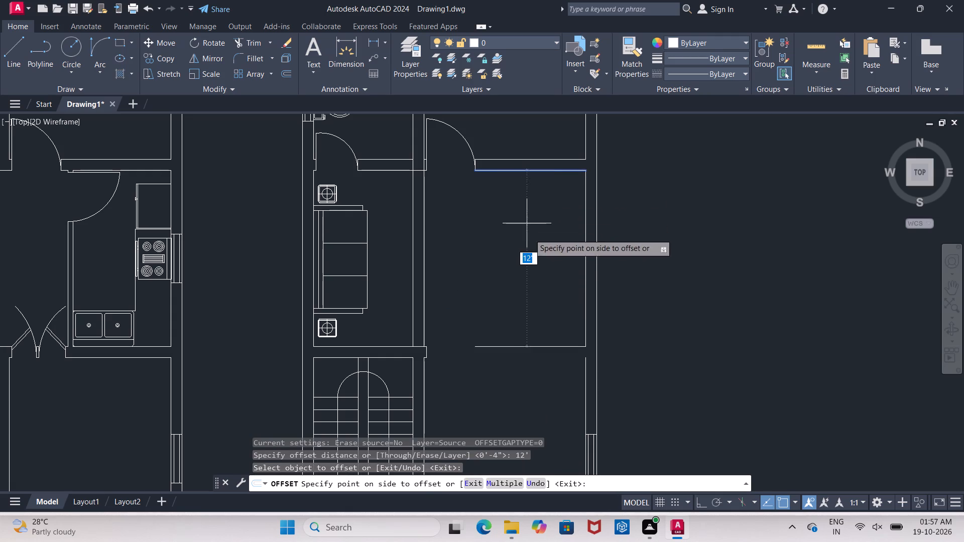
{"action": "left_click", "coordinate": [537, 287]}
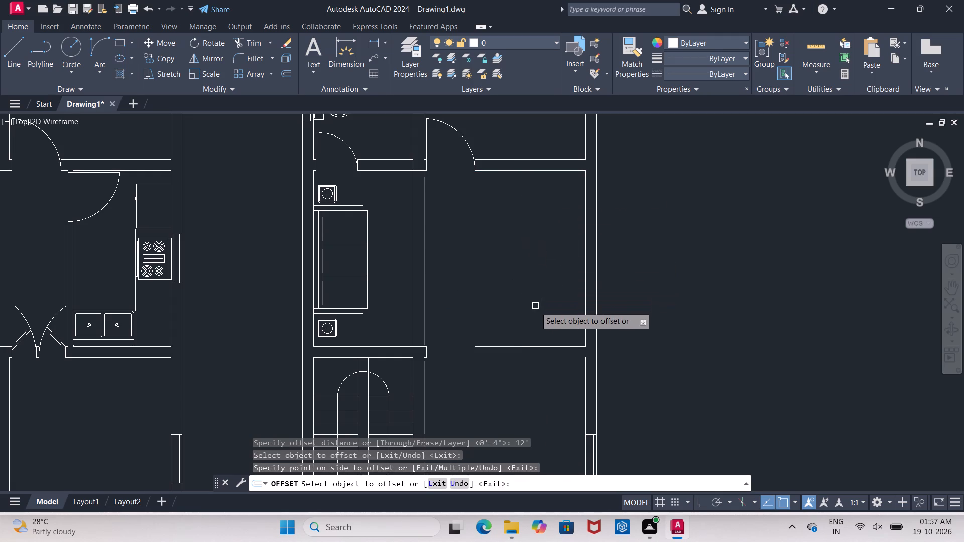
{"action": "key", "text": "Return"}
{"action": "key", "text": "Return"}
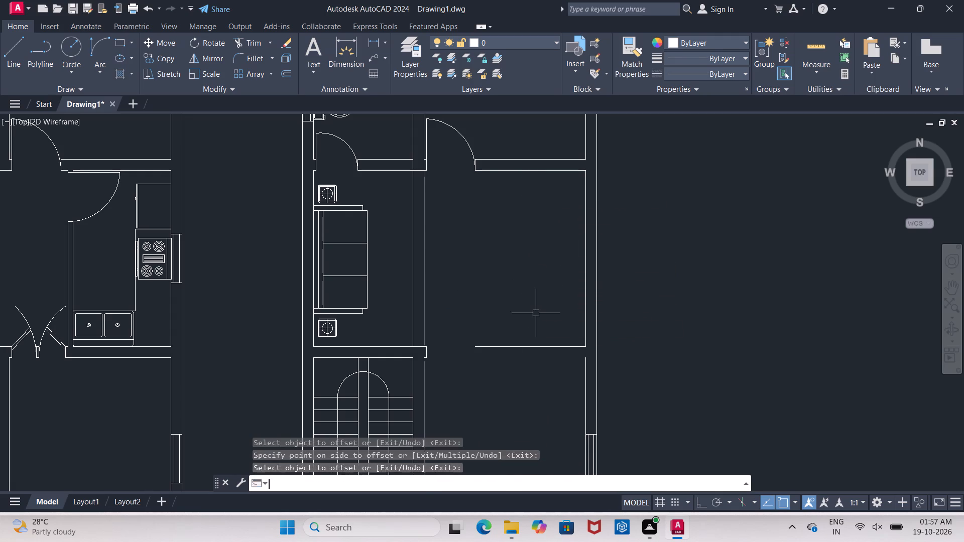
Offset the new room's bottom wall line 9" down to give the wall its thickness.
{"action": "type", "text": "9\""}
{"action": "key", "text": "Return"}
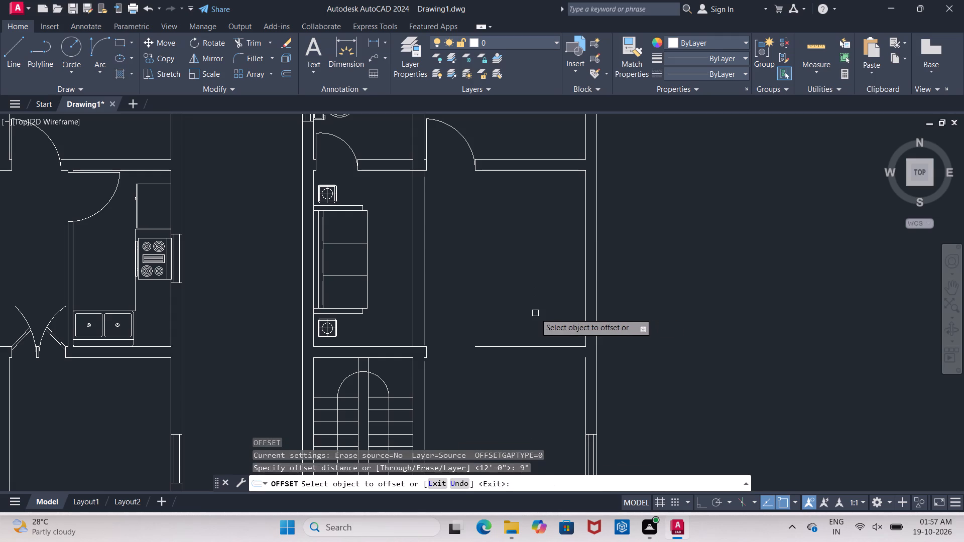
{"action": "left_click_drag", "start_coordinate": [528, 343], "coordinate": [531, 350]}
{"action": "left_click", "coordinate": [542, 380]}
{"action": "left_click", "coordinate": [555, 345]}
{"action": "left_click", "coordinate": [554, 357]}
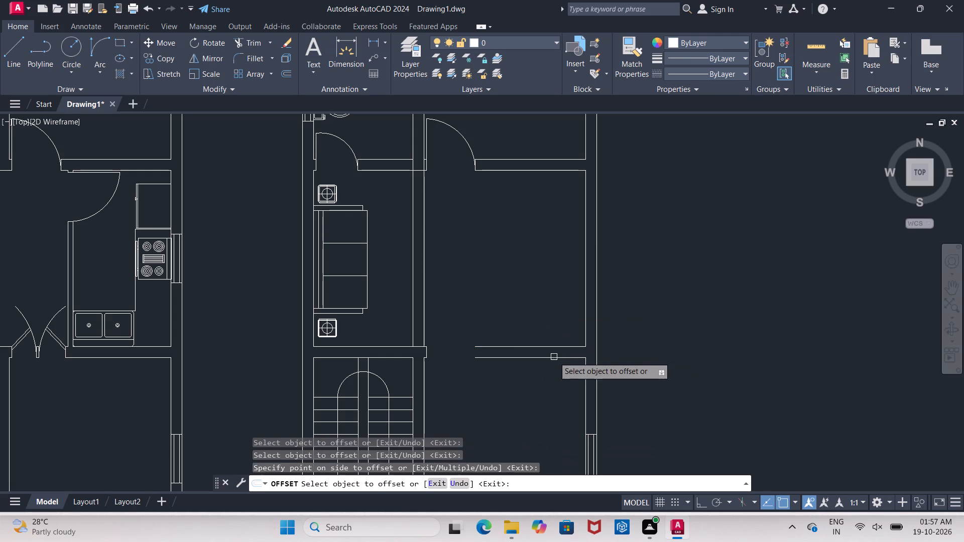
{"action": "key", "text": "Escape"}
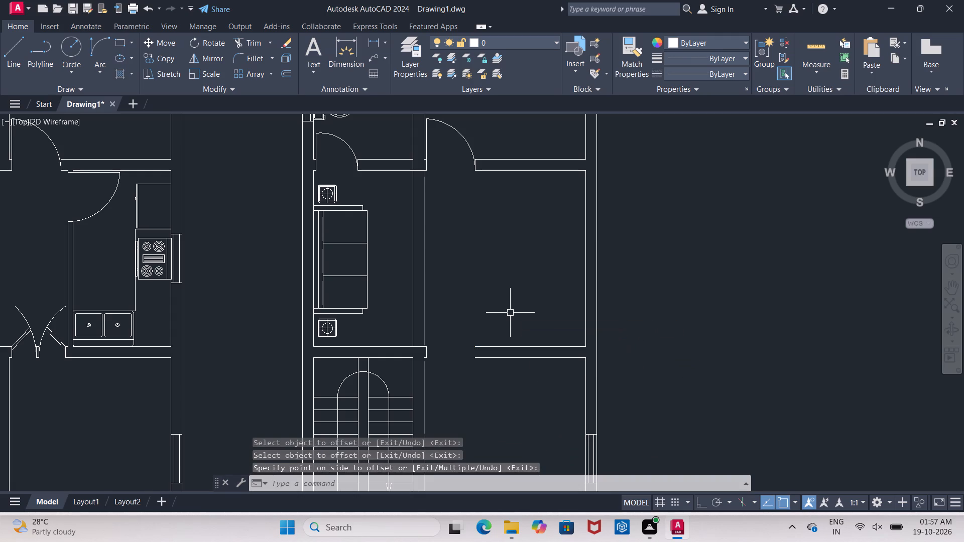
Offset the inner line of the new room's east exterior wall 7' inward to lay out a partition.
{"action": "key", "text": "o"}
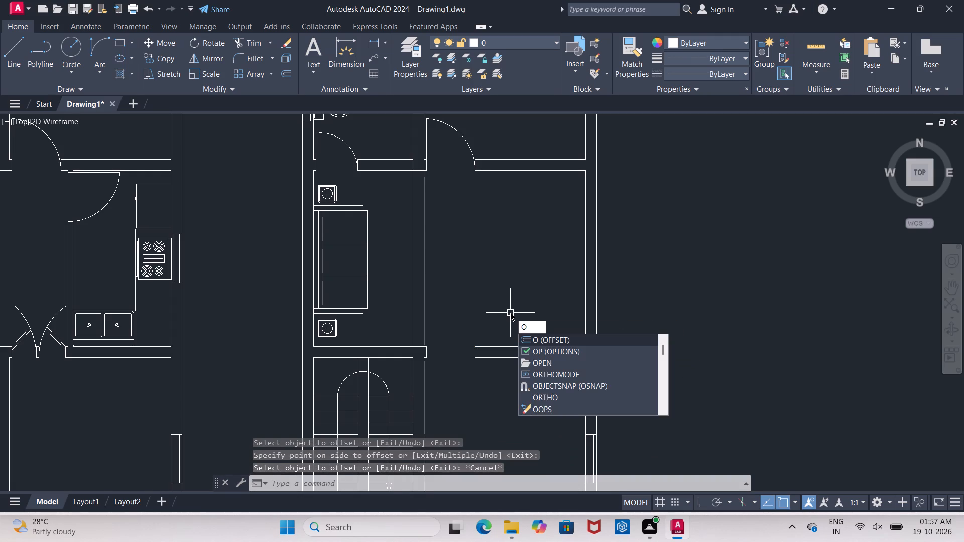
{"action": "key", "text": "Return"}
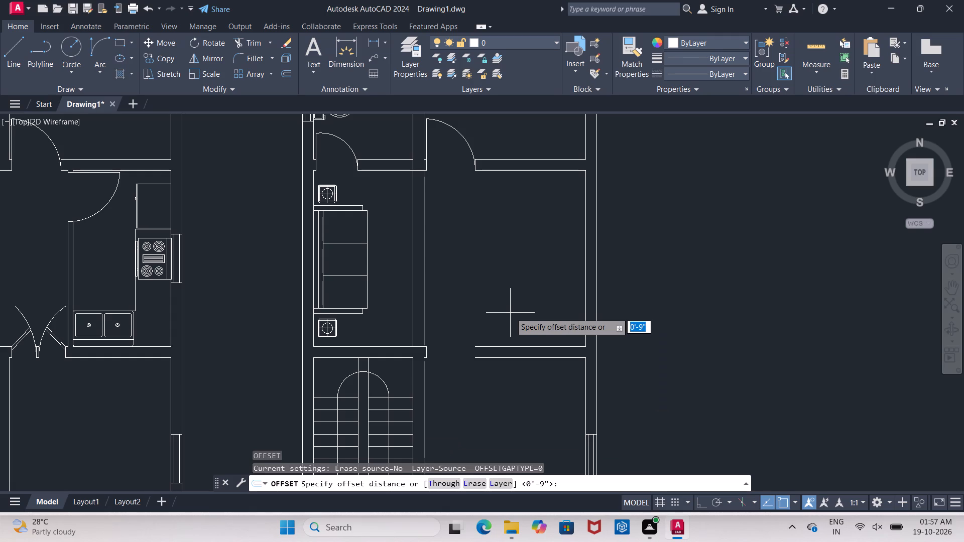
{"action": "type", "text": "7'"}
{"action": "key", "text": "Return"}
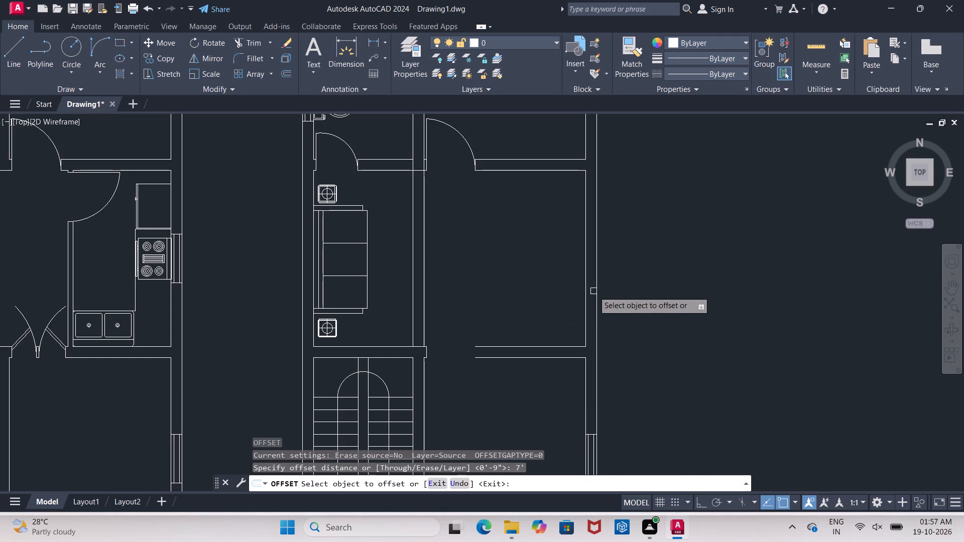
{"action": "left_click", "coordinate": [586, 292]}
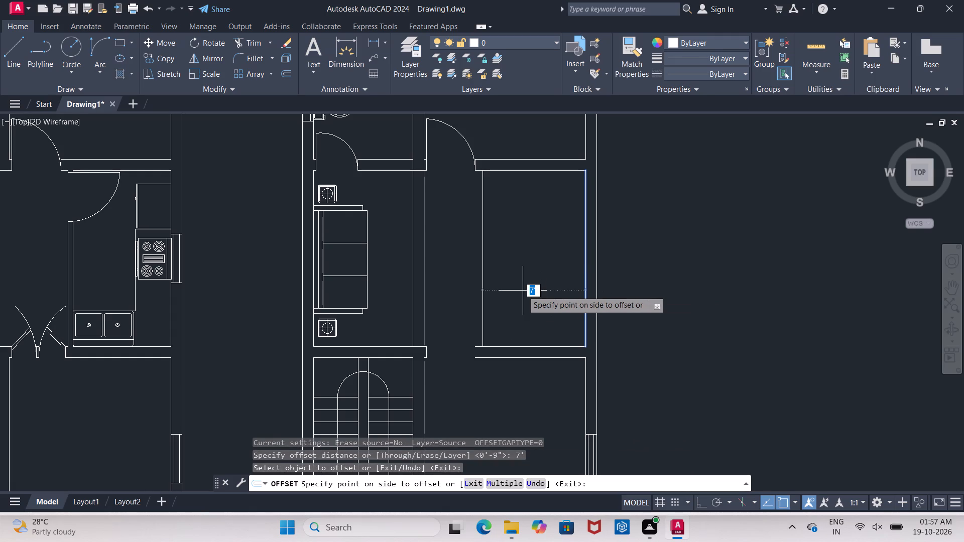
{"action": "left_click", "coordinate": [523, 291]}
{"action": "key", "text": "Return"}
Offset the new partition line 4" toward the living area to form the partition's thickness.
{"action": "key", "text": "Return"}
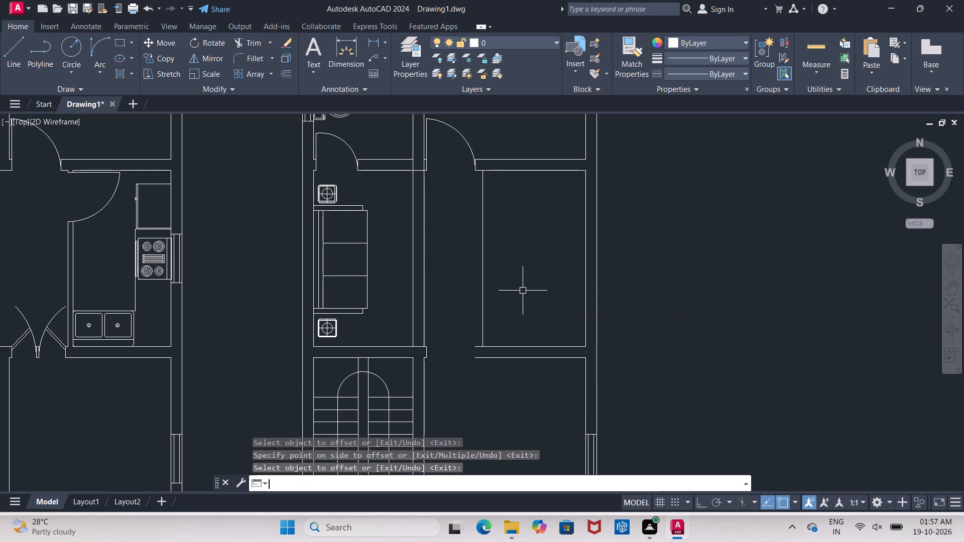
{"action": "key", "text": "4"}
{"action": "key", "text": "shift+quotedbl"}
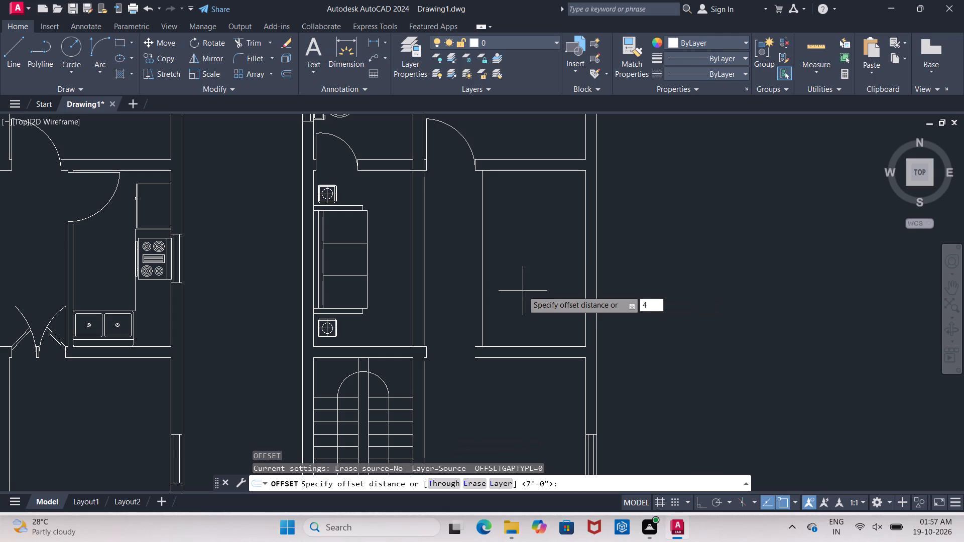
{"action": "key", "text": "Return"}
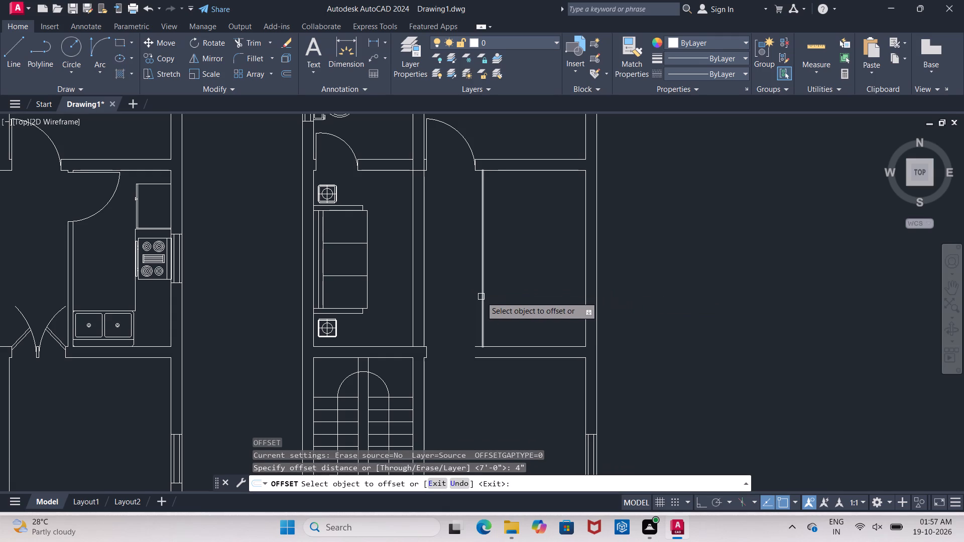
{"action": "left_click", "coordinate": [481, 297]}
{"action": "left_click", "coordinate": [463, 305]}
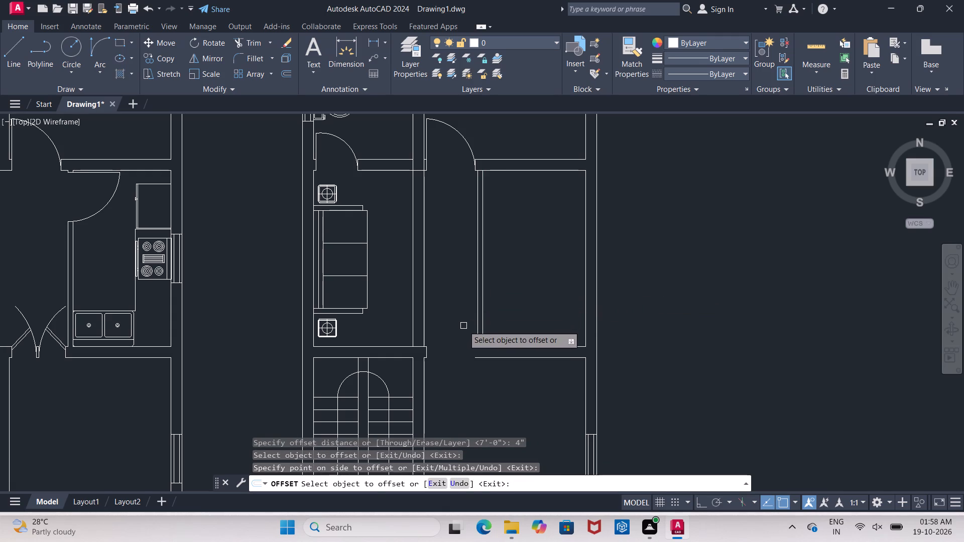
{"action": "key", "text": "Escape"}
Extend both partition lines down through the new bottom wall and up through the bedroom wall, using all edges as boundaries.
{"action": "type", "text": "EX"}
{"action": "key", "text": "space"}
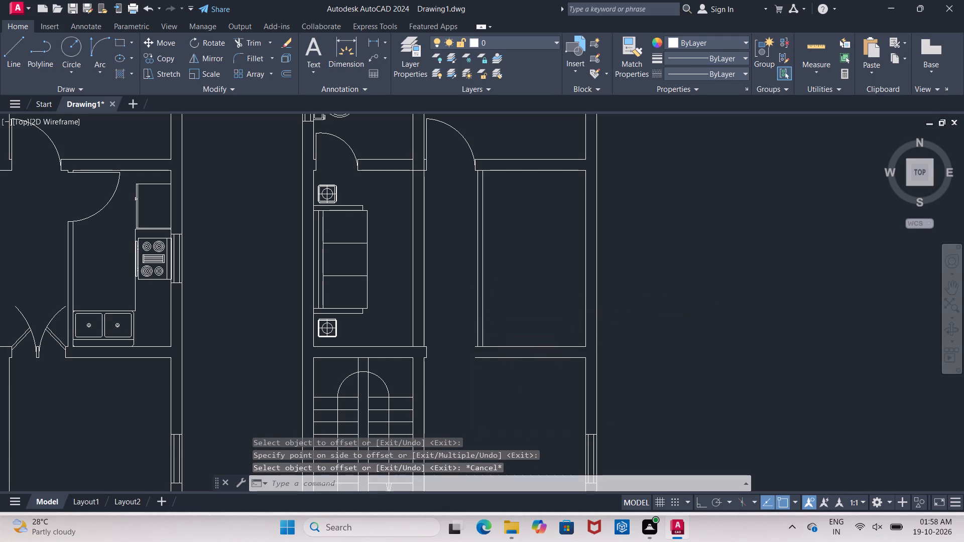
{"action": "key", "text": "space"}
{"action": "left_click", "coordinate": [476, 335]}
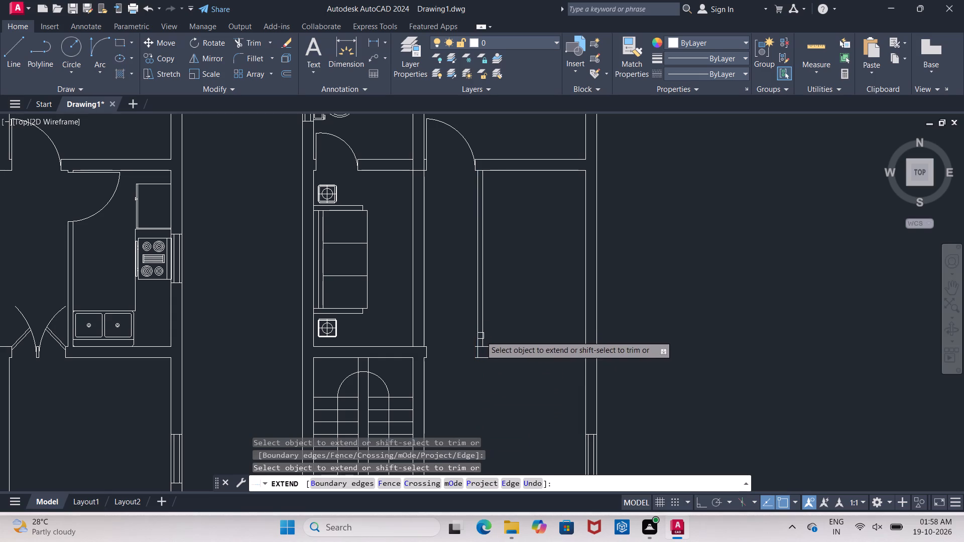
{"action": "left_click", "coordinate": [482, 336]}
{"action": "scroll", "coordinate": [481, 188], "scroll_direction": "up", "scroll_amount": 1}
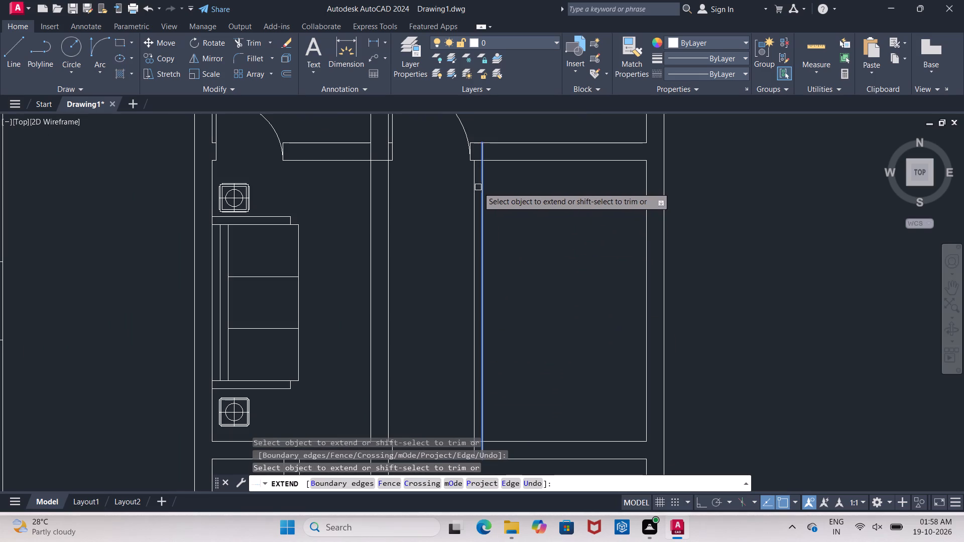
{"action": "left_click", "coordinate": [474, 188]}
{"action": "left_click", "coordinate": [479, 189]}
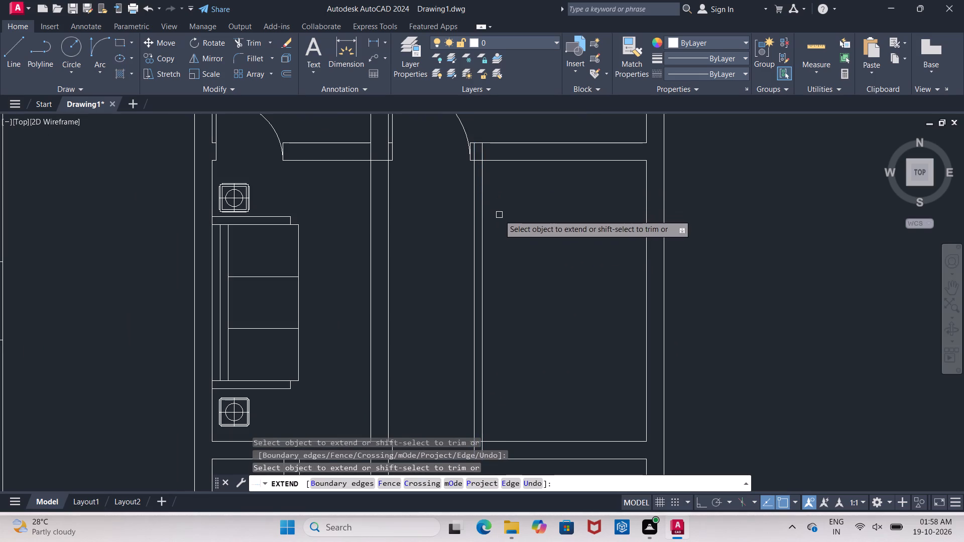
{"action": "key", "text": "Escape"}
Trim the two old vertical wall lines running between the sofa area and the new room.
{"action": "key", "text": "t"}
{"action": "key", "text": "r"}
{"action": "key", "text": "space"}
{"action": "key", "text": "space"}
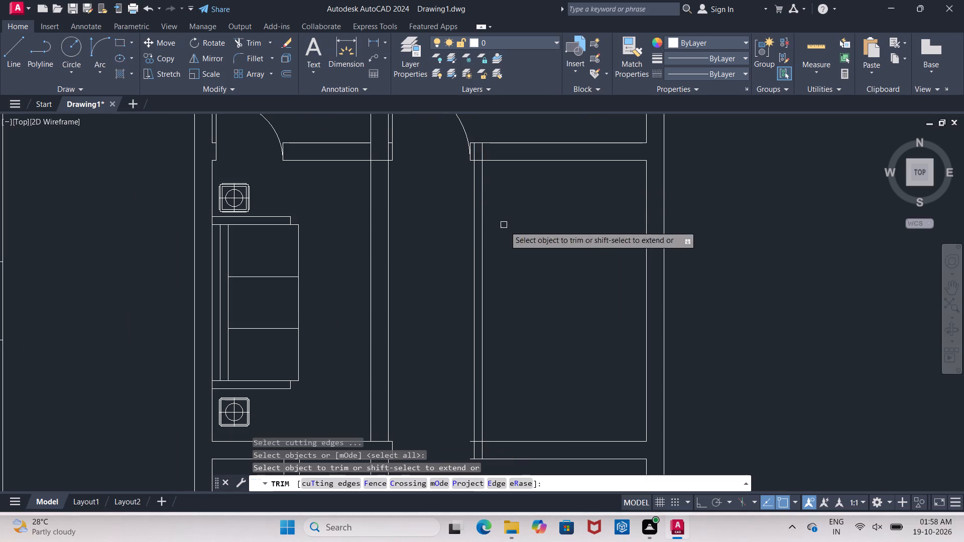
{"action": "left_click", "coordinate": [370, 268]}
{"action": "left_click", "coordinate": [390, 276]}
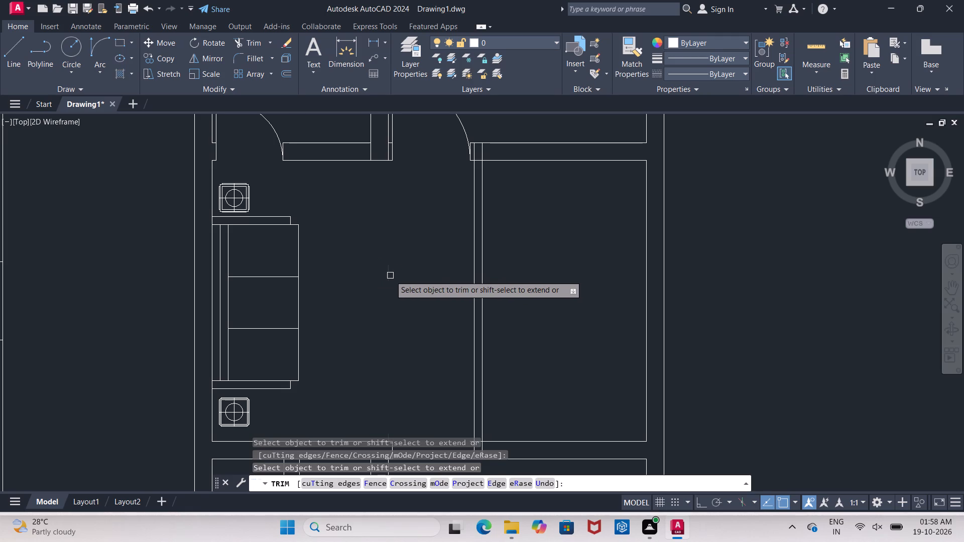
Trim the partition lines inside the bedroom wall and the wall's lower line between them to clean up the upper junction.
{"action": "scroll", "coordinate": [407, 268], "scroll_direction": "down", "scroll_amount": 1}
{"action": "scroll", "coordinate": [391, 217], "scroll_direction": "up", "scroll_amount": 1}
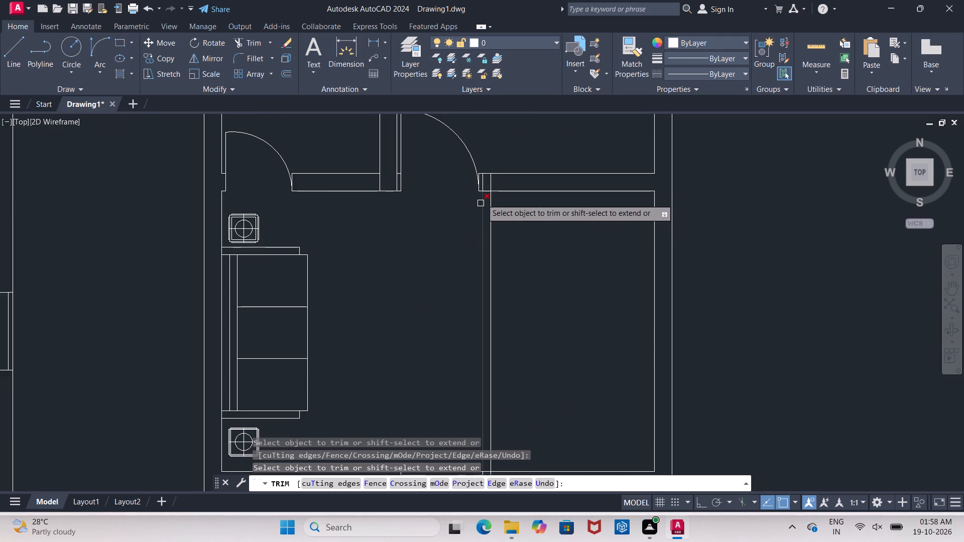
{"action": "scroll", "coordinate": [485, 188], "scroll_direction": "up", "scroll_amount": 5}
{"action": "left_click", "coordinate": [436, 204]}
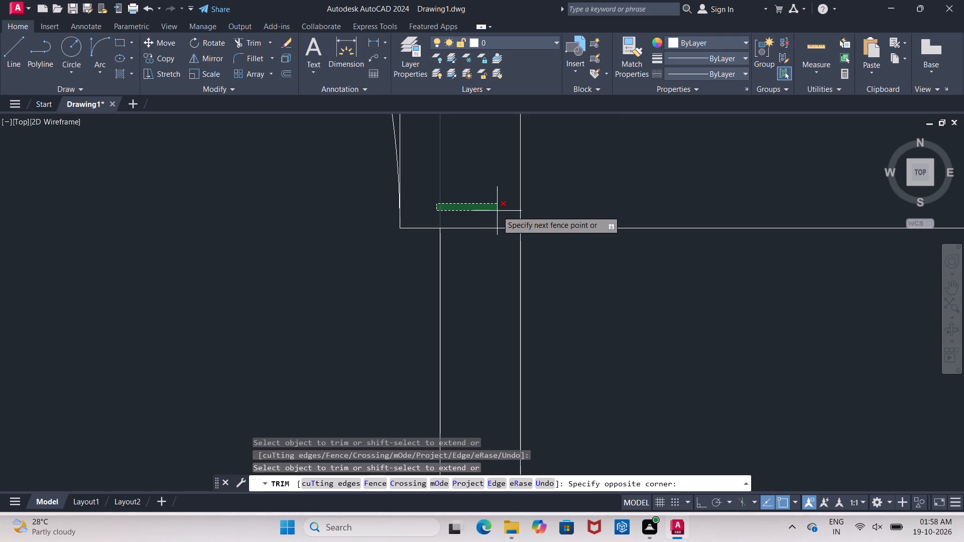
{"action": "left_click", "coordinate": [528, 207]}
{"action": "left_click", "coordinate": [495, 226]}
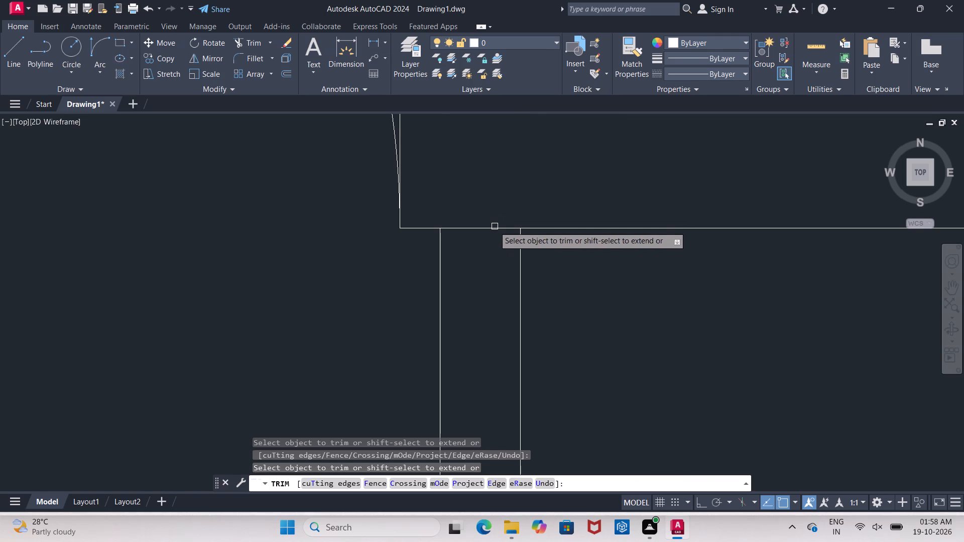
Trim the two bottom wall line ends that project past the partition's outer line.
{"action": "scroll", "coordinate": [497, 208], "scroll_direction": "down", "scroll_amount": 4}
{"action": "scroll", "coordinate": [519, 274], "scroll_direction": "down", "scroll_amount": 2}
{"action": "middle_click_drag", "start_coordinate": [528, 395], "coordinate": [556, 176]}
{"action": "scroll", "coordinate": [535, 238], "scroll_direction": "up", "scroll_amount": 3}
{"action": "scroll", "coordinate": [535, 190], "scroll_direction": "up", "scroll_amount": 1}
{"action": "middle_click_drag", "start_coordinate": [535, 190], "coordinate": [500, 302]}
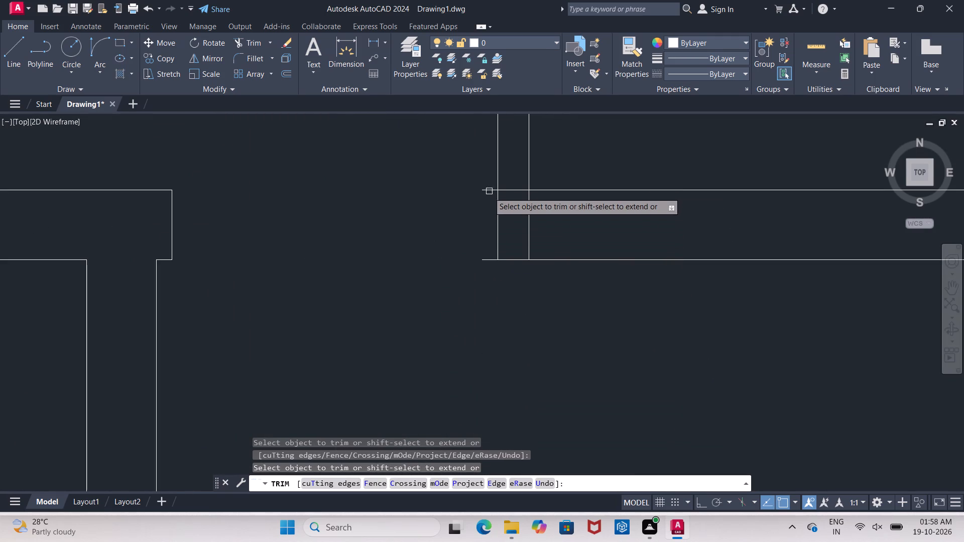
{"action": "left_click", "coordinate": [488, 190]}
{"action": "left_click", "coordinate": [483, 262]}
{"action": "scroll", "coordinate": [484, 257], "scroll_direction": "down", "scroll_amount": 4}
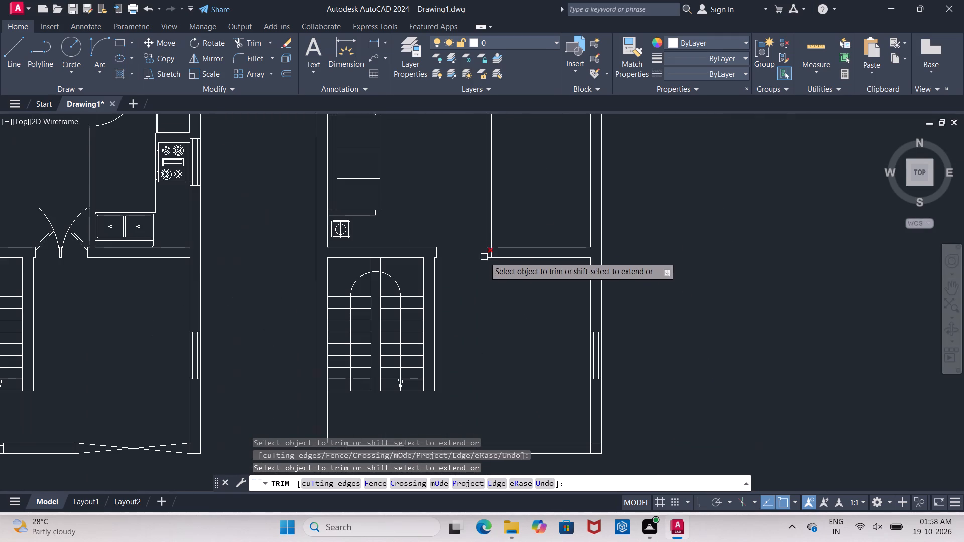
{"action": "middle_click_drag", "start_coordinate": [493, 144], "coordinate": [492, 248]}
{"action": "scroll", "coordinate": [495, 210], "scroll_direction": "down", "scroll_amount": 1}
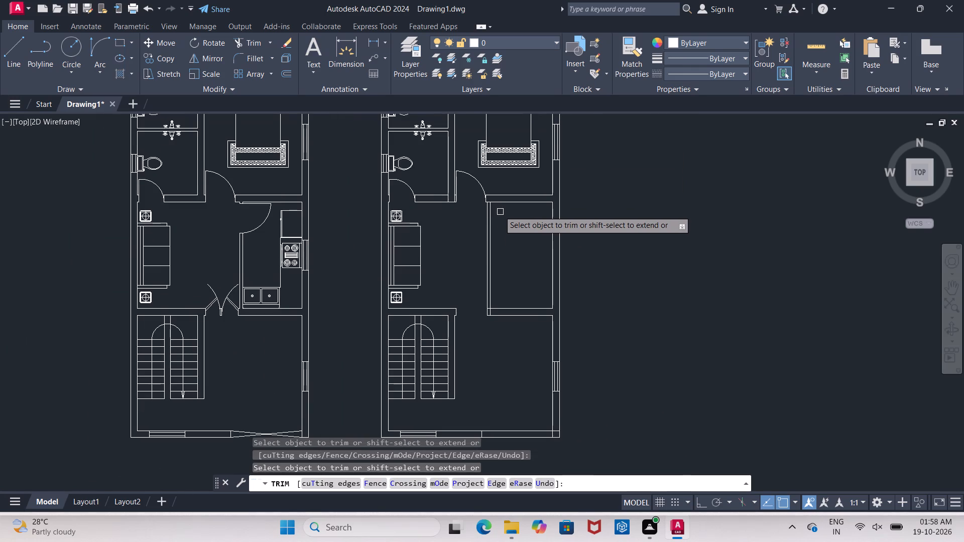
{"action": "scroll", "coordinate": [499, 212], "scroll_direction": "up", "scroll_amount": 2}
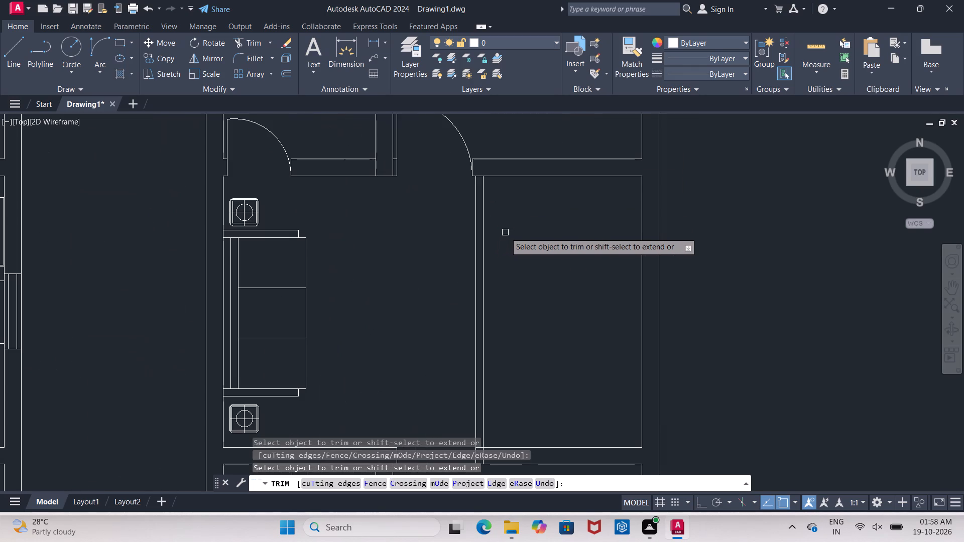
{"action": "key", "text": "Escape"}
Offset the lower line of the bedroom wall 2" down into the new room.
{"action": "key", "text": "o"}
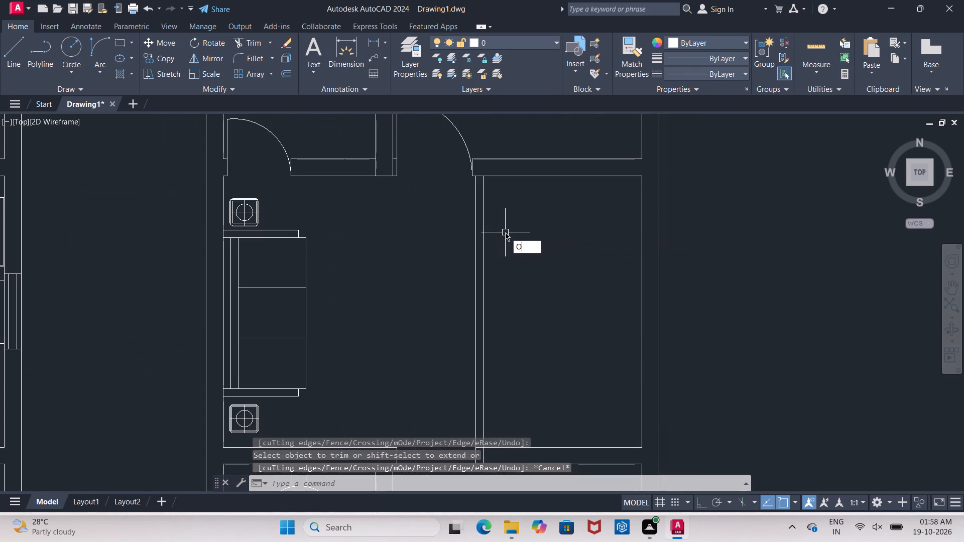
{"action": "key", "text": "Return"}
{"action": "type", "text": "2\""}
{"action": "key", "text": "Return"}
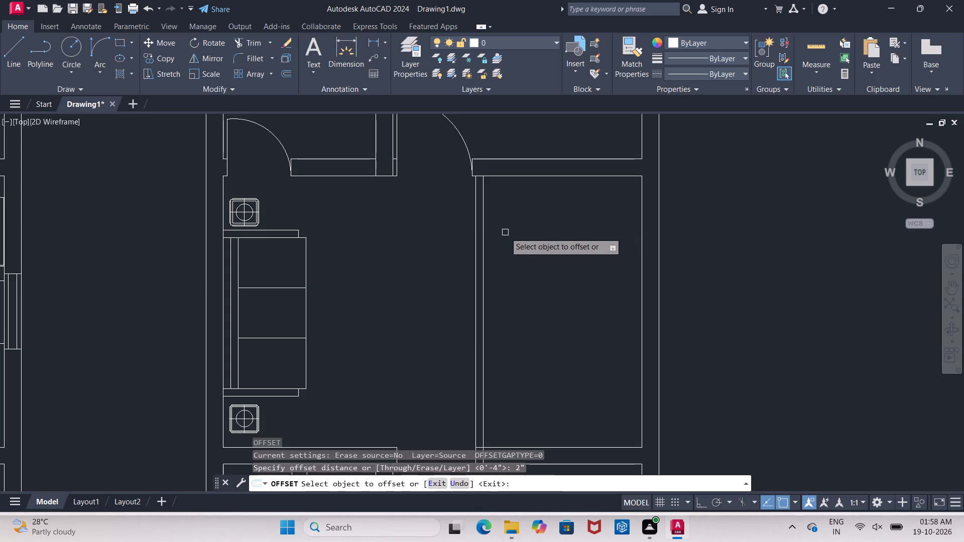
{"action": "left_click", "coordinate": [510, 176]}
{"action": "left_click", "coordinate": [518, 197]}
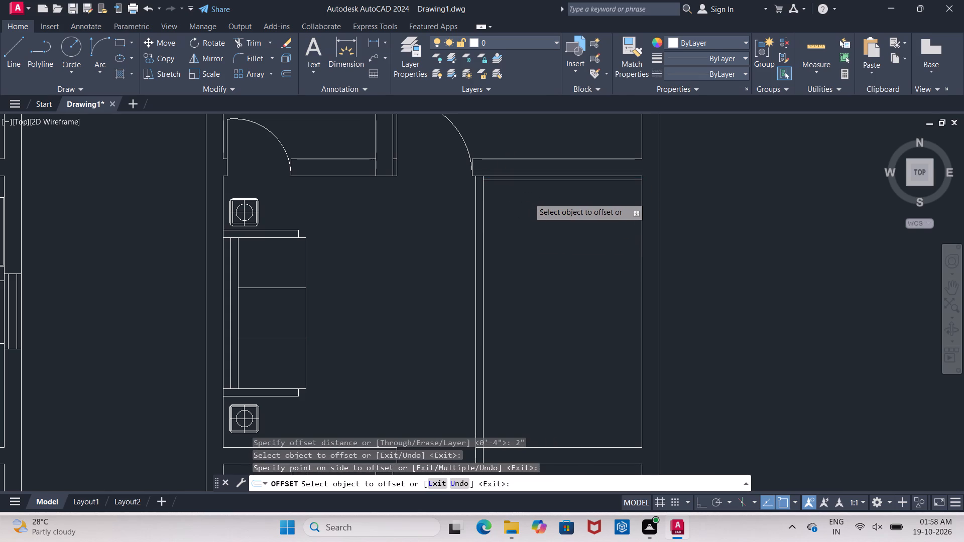
{"action": "key", "text": "Escape"}
Extend the 2" offset line across the partition to its outer line.
{"action": "type", "text": "EX"}
{"action": "key", "text": "space"}
{"action": "key", "text": "space"}
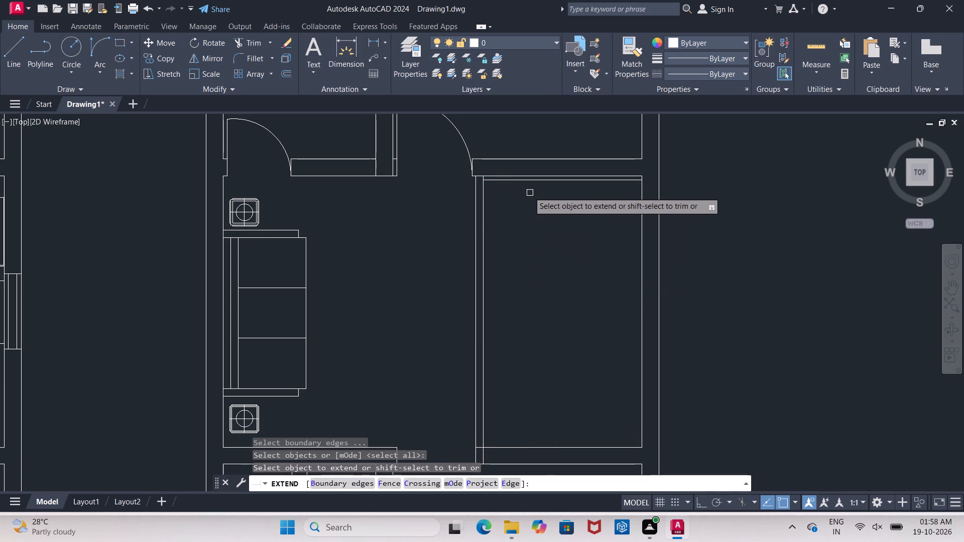
{"action": "left_click", "coordinate": [524, 181]}
{"action": "key", "text": "Escape"}
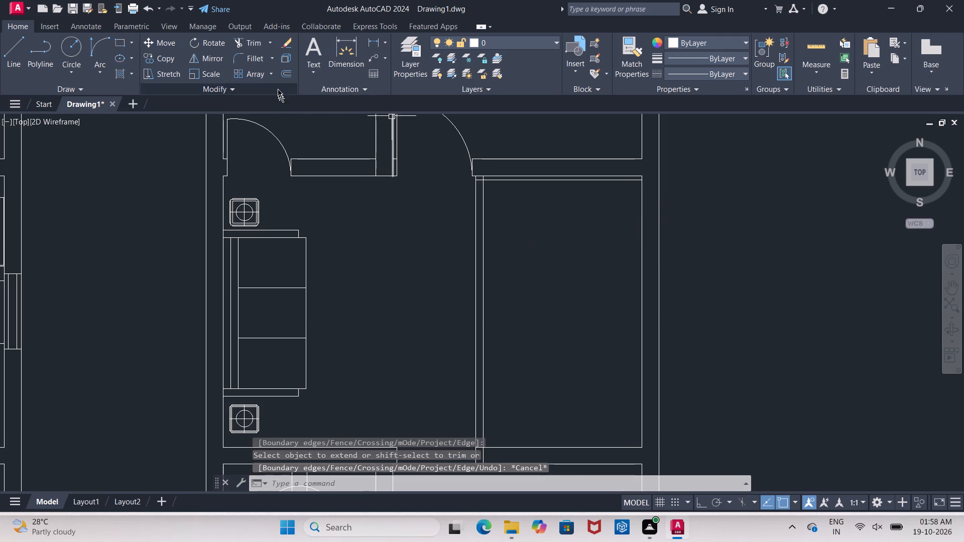
Offset the partition's outer line 3'6" into the new room and the bedroom wall's lower line 3'6" down.
{"action": "left_click", "coordinate": [280, 76]}
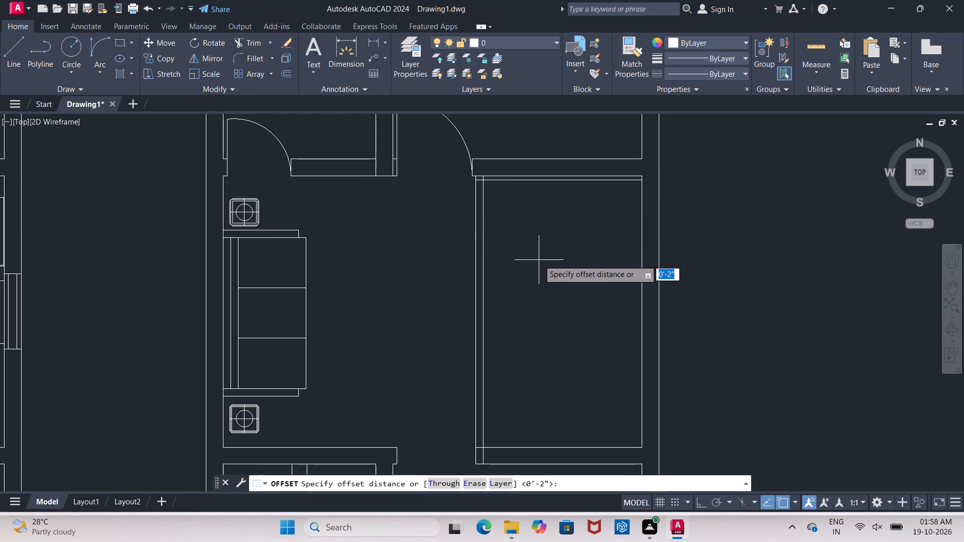
{"action": "key", "text": "3"}
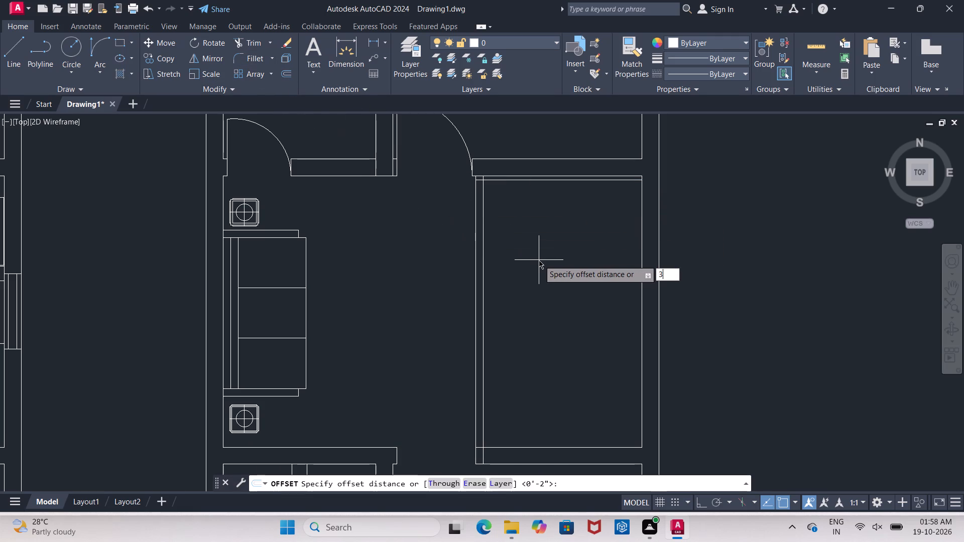
{"action": "type", "text": "'6\""}
{"action": "key", "text": "Return"}
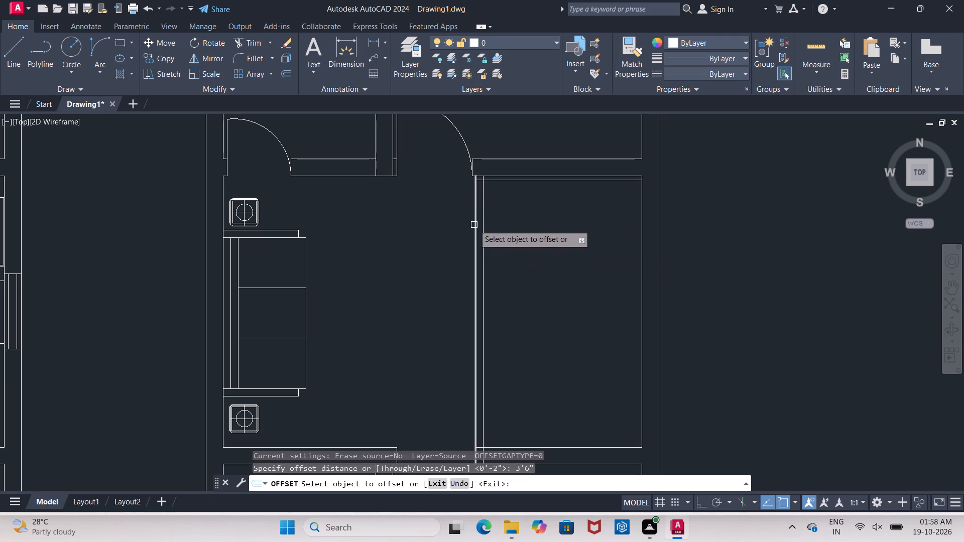
{"action": "left_click", "coordinate": [475, 226]}
{"action": "left_click", "coordinate": [545, 256]}
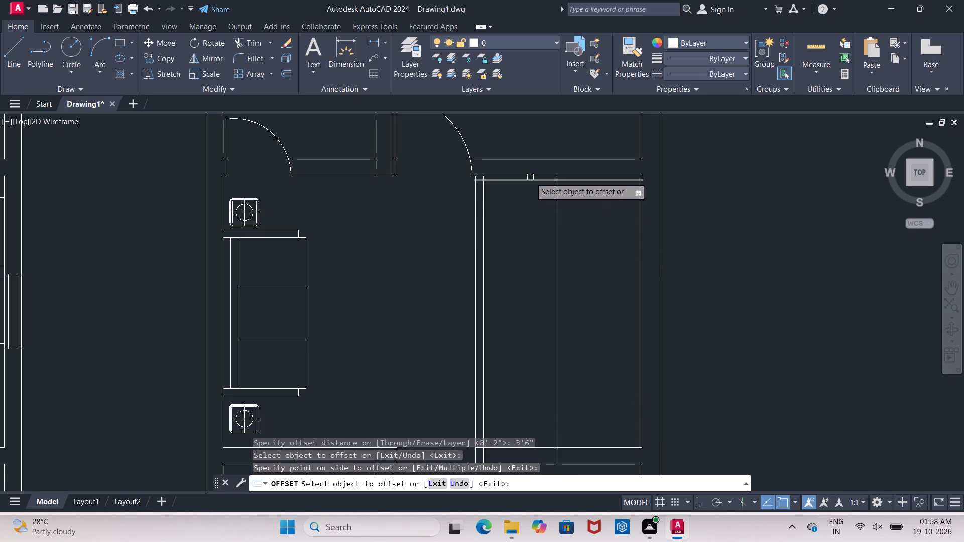
{"action": "left_click", "coordinate": [531, 175]}
{"action": "left_click", "coordinate": [528, 212]}
{"action": "key", "text": "Escape"}
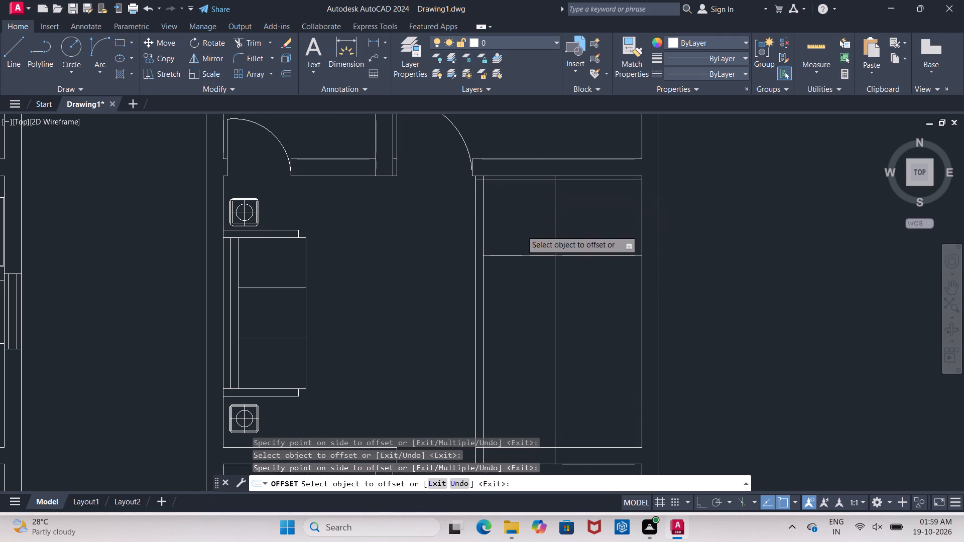
Extend the 3'6" horizontal offset line across the partition to its outer line.
{"action": "key", "text": "e"}
{"action": "key", "text": "x"}
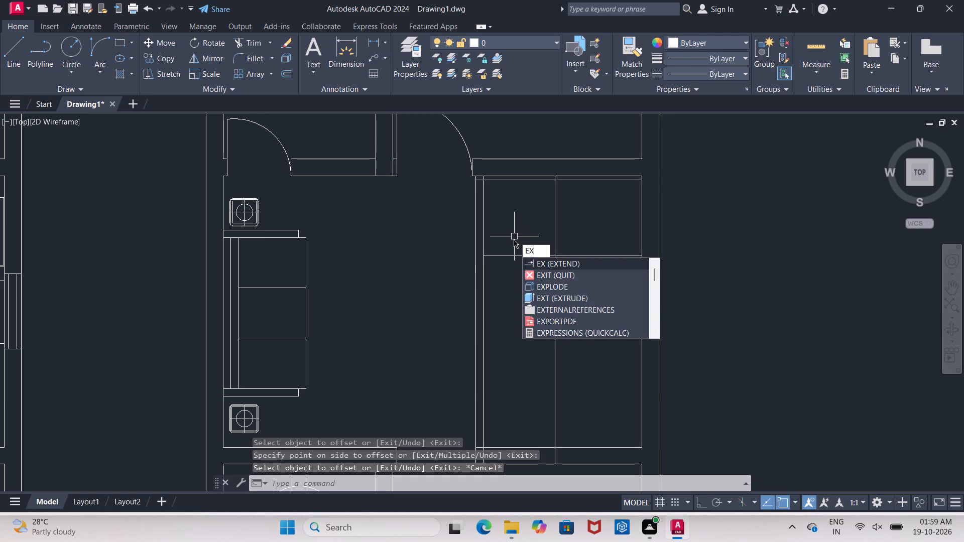
{"action": "key", "text": "space"}
{"action": "key", "text": "space"}
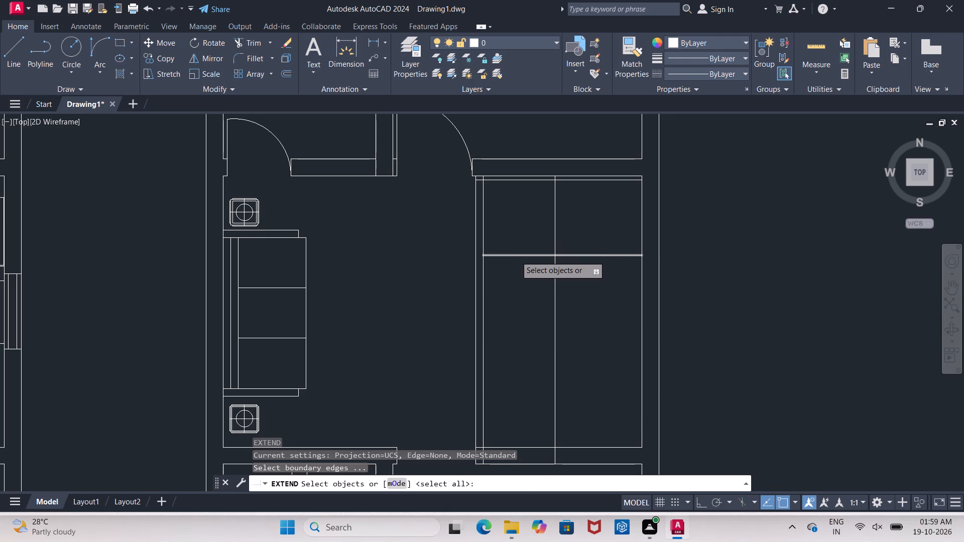
{"action": "left_click", "coordinate": [516, 256]}
{"action": "key", "text": "Escape"}
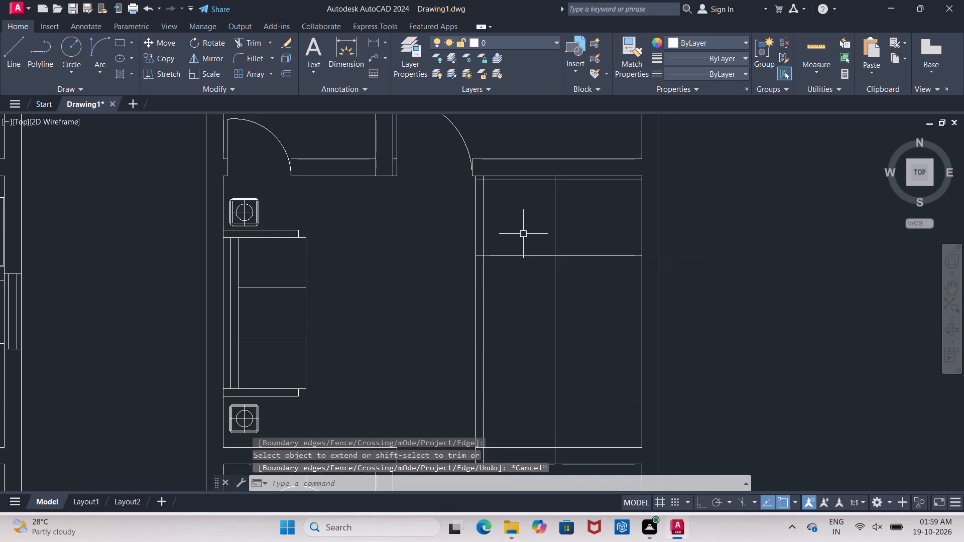
Trim both 3'6" offset lines beyond their crossing, leaving a square at the partition's top corner.
{"action": "type", "text": "TR"}
{"action": "key", "text": "space"}
{"action": "key", "text": "space"}
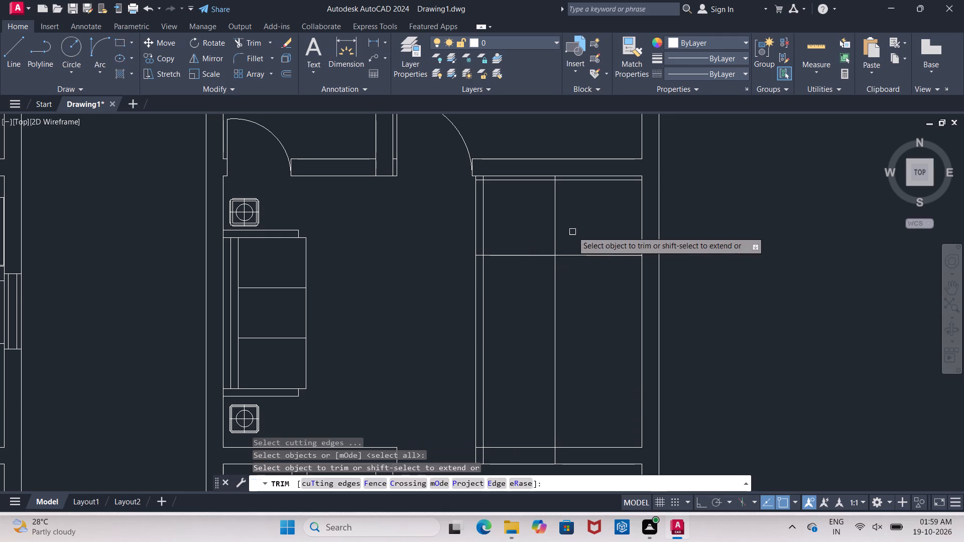
{"action": "left_click_drag", "start_coordinate": [572, 231], "coordinate": [583, 257]}
{"action": "left_click", "coordinate": [594, 330]}
{"action": "left_click_drag", "start_coordinate": [514, 346], "coordinate": [541, 349]}
{"action": "left_click", "coordinate": [574, 360]}
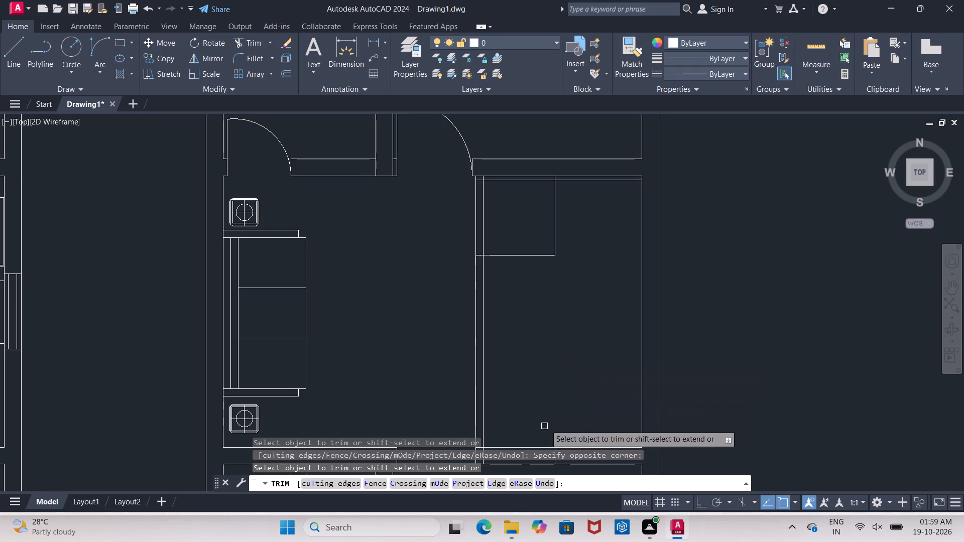
Erase the leftover vertical piece of the 3'6" offset line inside the bottom wall.
{"action": "middle_click_drag", "start_coordinate": [549, 424], "coordinate": [572, 231]}
{"action": "scroll", "coordinate": [572, 264], "scroll_direction": "up", "scroll_amount": 2}
{"action": "left_click", "coordinate": [585, 265]}
{"action": "key", "text": "Escape"}
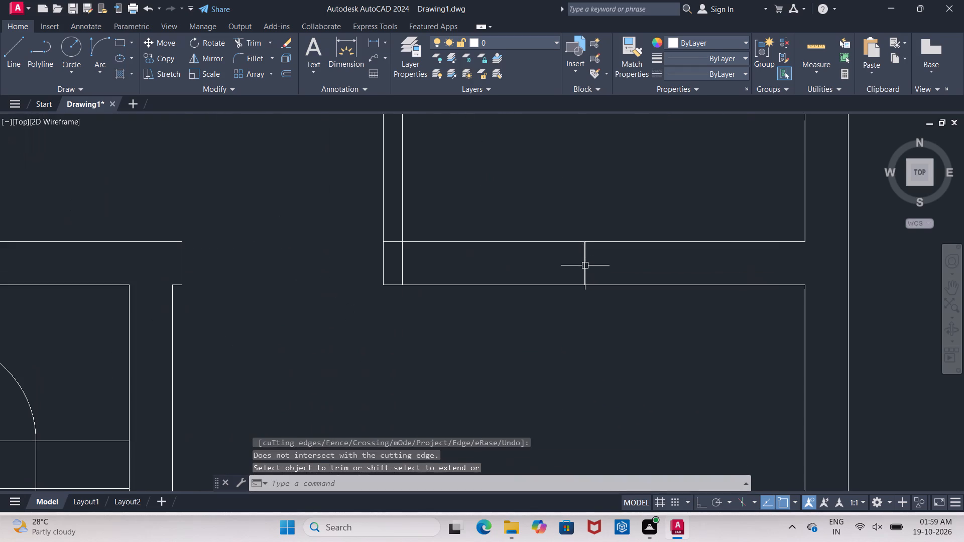
{"action": "left_click", "coordinate": [585, 266]}
{"action": "key", "text": "Delete"}
{"action": "scroll", "coordinate": [592, 267], "scroll_direction": "down", "scroll_amount": 3}
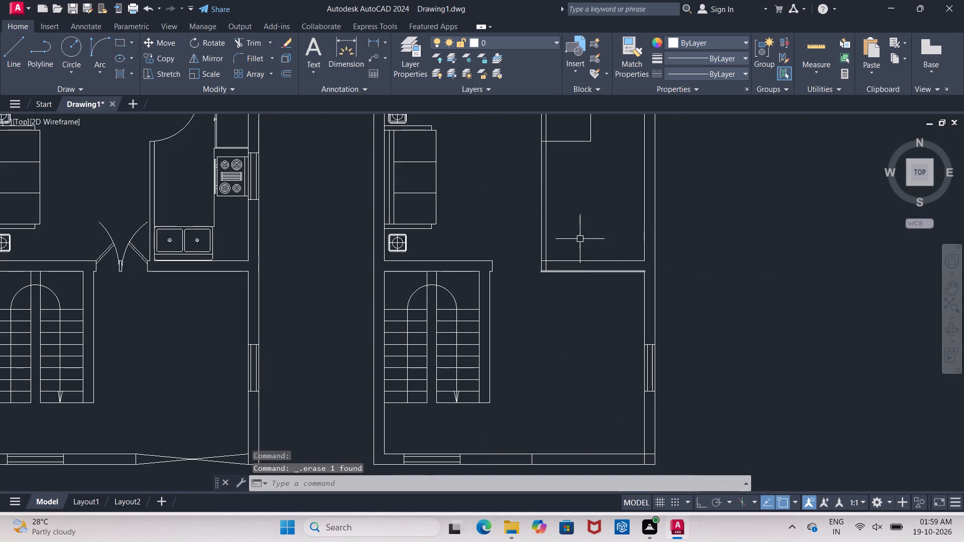
Trim the partition lines and the vertical offset line across the door opening, and the horizontal offset line beyond the partition.
{"action": "middle_click_drag", "start_coordinate": [580, 239], "coordinate": [557, 253]}
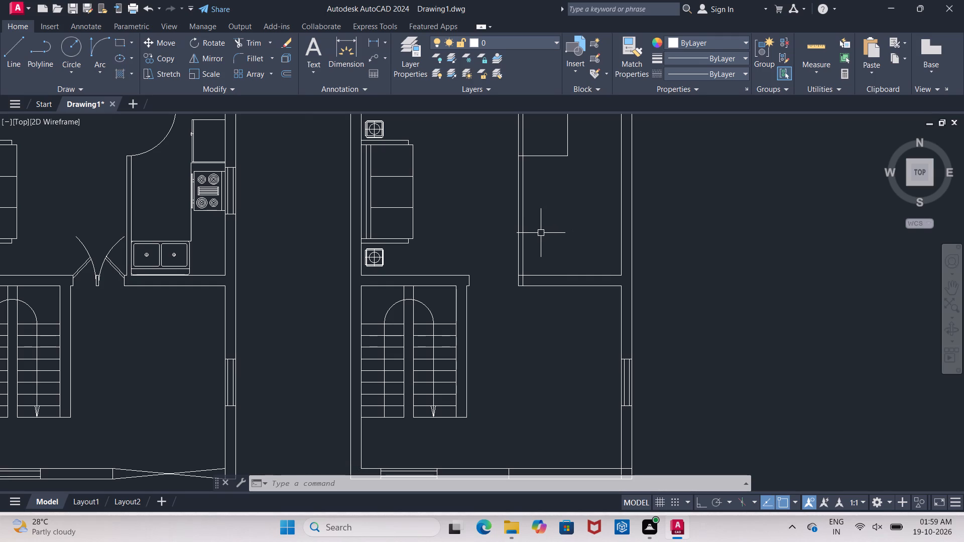
{"action": "middle_click_drag", "start_coordinate": [547, 238], "coordinate": [550, 275]}
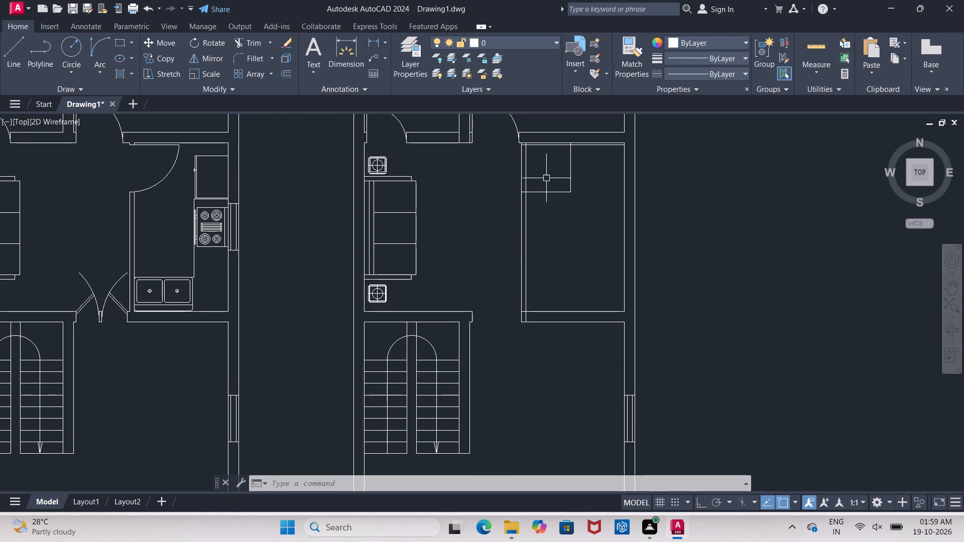
{"action": "middle_click_drag", "start_coordinate": [546, 178], "coordinate": [540, 242]}
{"action": "scroll", "coordinate": [536, 222], "scroll_direction": "up", "scroll_amount": 2}
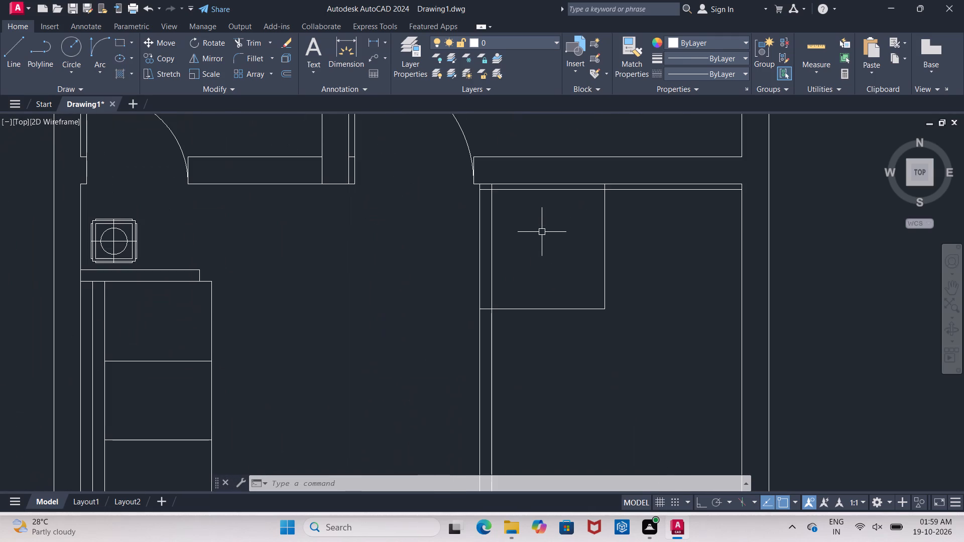
{"action": "key", "text": "Escape"}
{"action": "type", "text": "TR"}
{"action": "key", "text": "space"}
{"action": "key", "text": "space"}
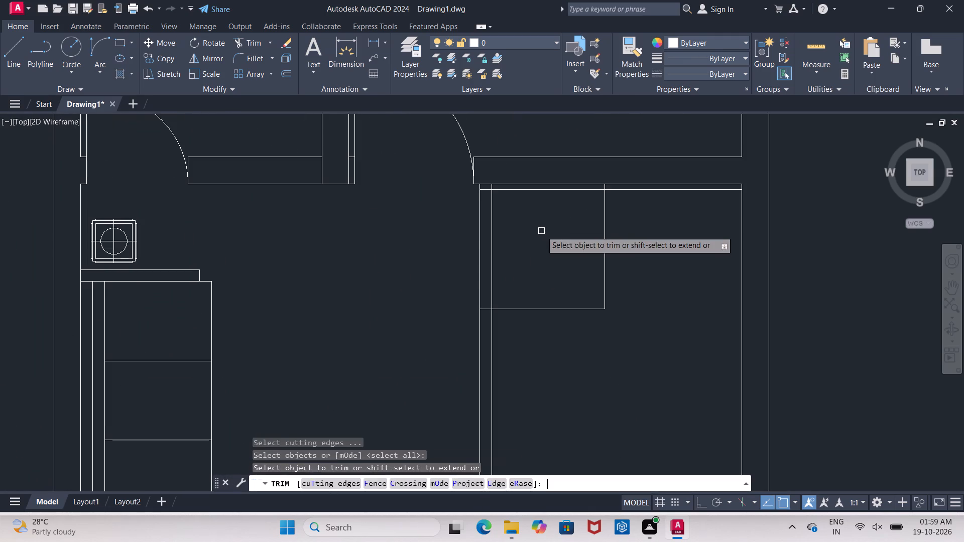
{"action": "left_click_drag", "start_coordinate": [420, 255], "coordinate": [696, 262]}
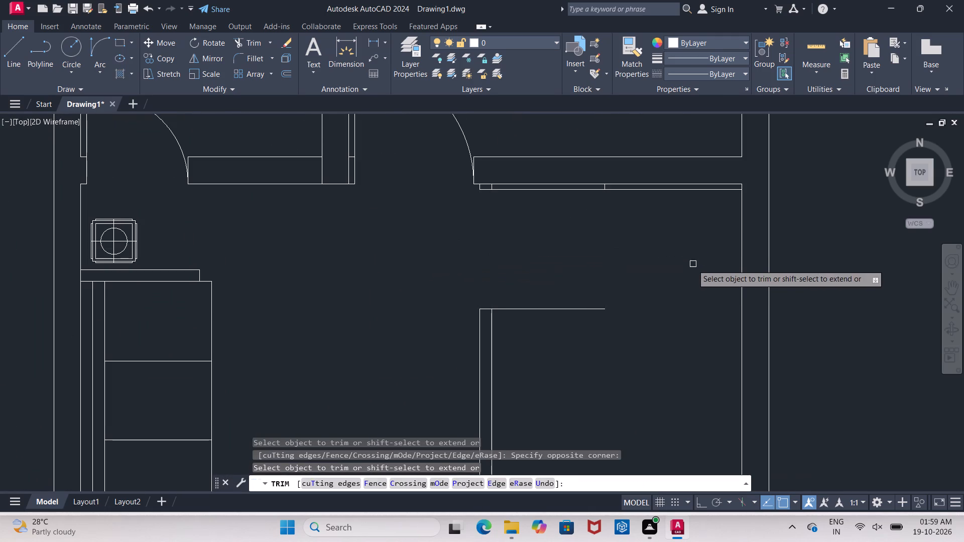
{"action": "left_click", "coordinate": [590, 305]}
{"action": "left_click", "coordinate": [589, 310]}
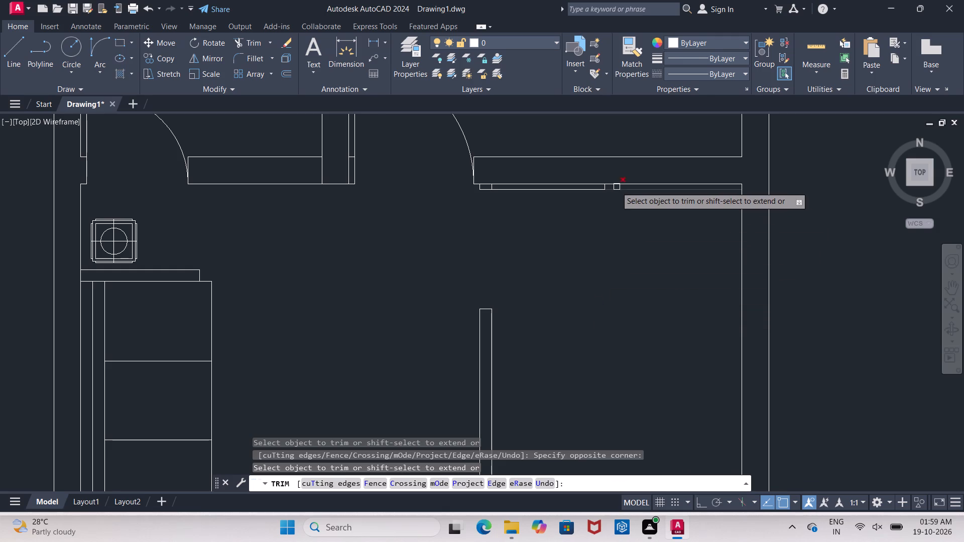
Trim the 2" offset line beyond the door leaf's end and the bedroom wall line across the door jamb.
{"action": "scroll", "coordinate": [616, 187], "scroll_direction": "up", "scroll_amount": 1}
{"action": "left_click", "coordinate": [616, 191]}
{"action": "scroll", "coordinate": [407, 177], "scroll_direction": "up", "scroll_amount": 2}
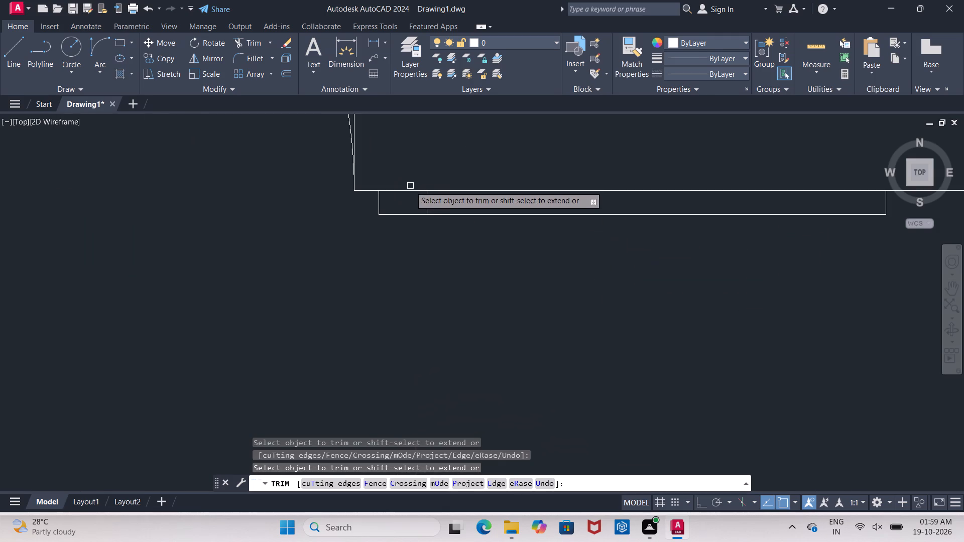
{"action": "left_click", "coordinate": [410, 191]}
Erase the short vertical leftover at the free end of the door leaf line.
{"action": "scroll", "coordinate": [420, 204], "scroll_direction": "down", "scroll_amount": 1}
{"action": "scroll", "coordinate": [453, 247], "scroll_direction": "down", "scroll_amount": 1}
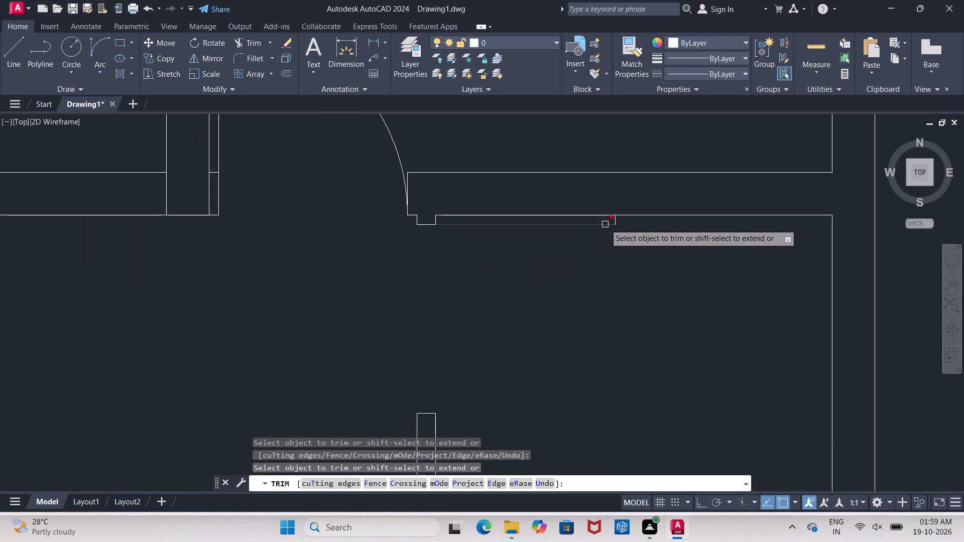
{"action": "scroll", "coordinate": [617, 220], "scroll_direction": "up", "scroll_amount": 2}
{"action": "key", "text": "Escape"}
{"action": "left_click", "coordinate": [609, 216]}
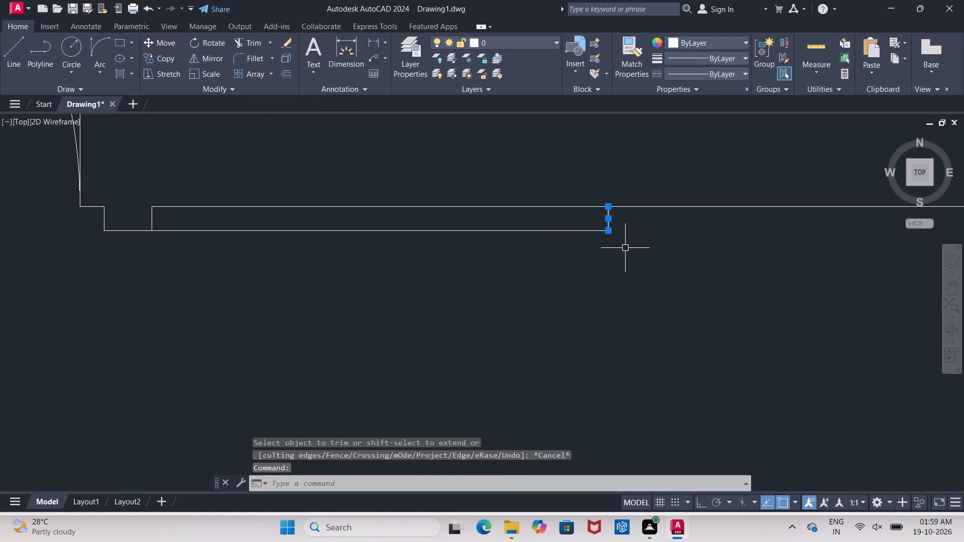
{"action": "key", "text": "Delete"}
Draw the door swing as a Start, End, Direction arc from the partition's outer corner to the leaf line's end, with Ortho on.
{"action": "scroll", "coordinate": [640, 250], "scroll_direction": "down", "scroll_amount": 3}
{"action": "middle_click_drag", "start_coordinate": [645, 286], "coordinate": [623, 278]}
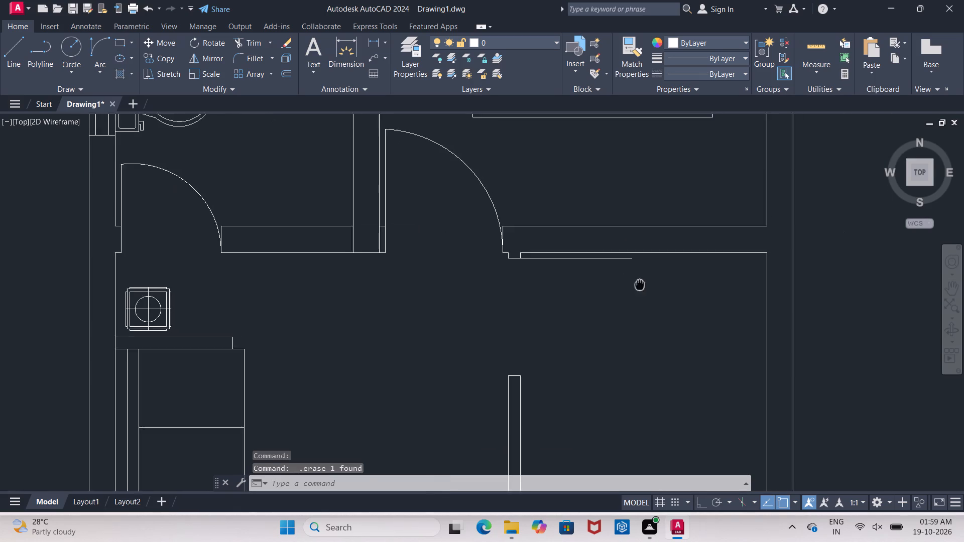
{"action": "middle_click_drag", "start_coordinate": [623, 278], "coordinate": [506, 230]}
{"action": "left_click", "coordinate": [104, 44]}
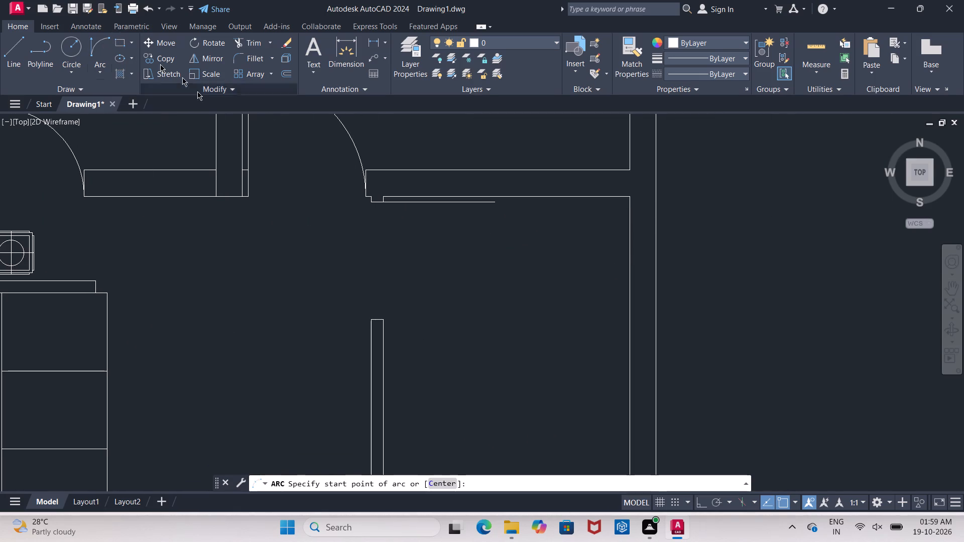
{"action": "left_click", "coordinate": [371, 322]}
{"action": "left_click", "coordinate": [497, 205]}
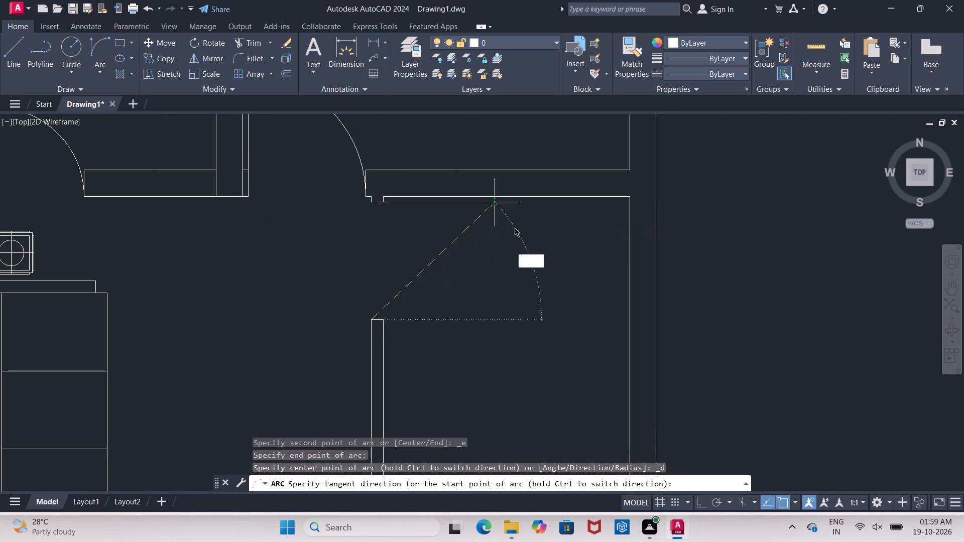
{"action": "left_click", "coordinate": [704, 505]}
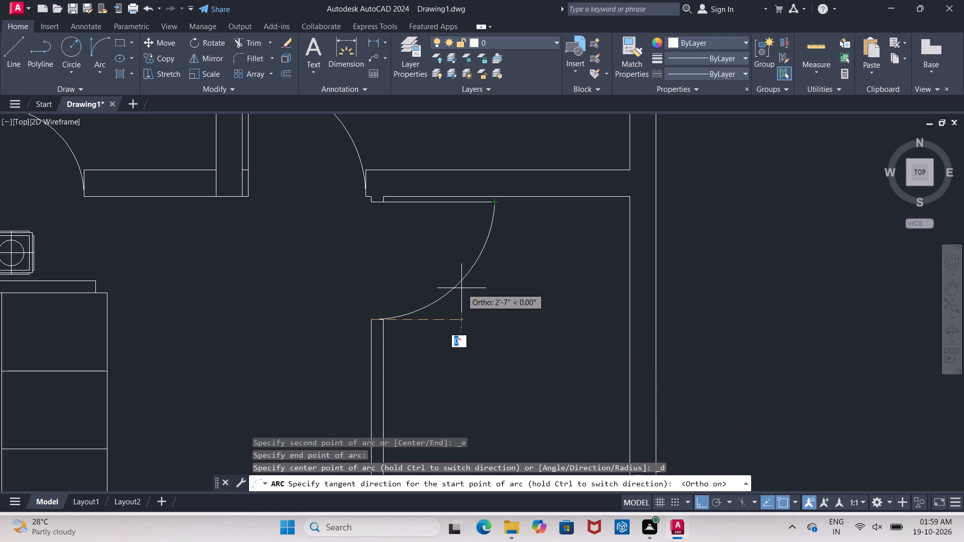
{"action": "left_click", "coordinate": [461, 288]}
{"action": "middle_click_drag", "start_coordinate": [484, 317], "coordinate": [542, 227]}
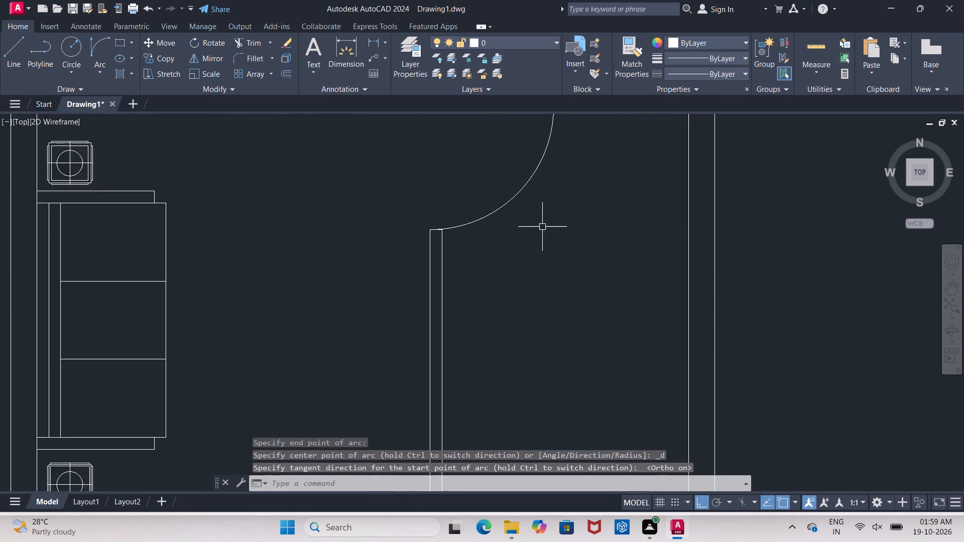
{"action": "scroll", "coordinate": [543, 227], "scroll_direction": "down", "scroll_amount": 2}
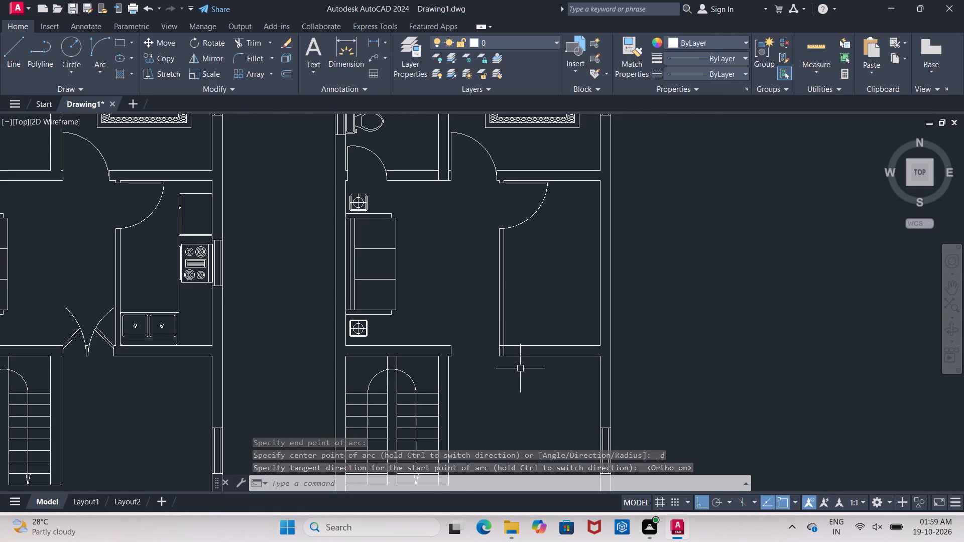
{"action": "key", "text": "Escape"}
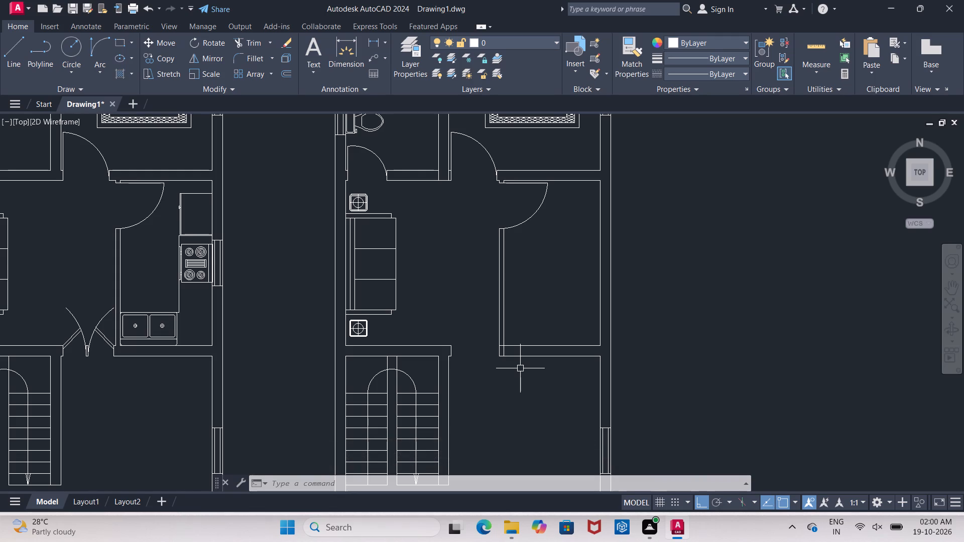
Offset the partition's outer line 9" into the new room.
{"action": "key", "text": "Escape"}
{"action": "key", "text": "o"}
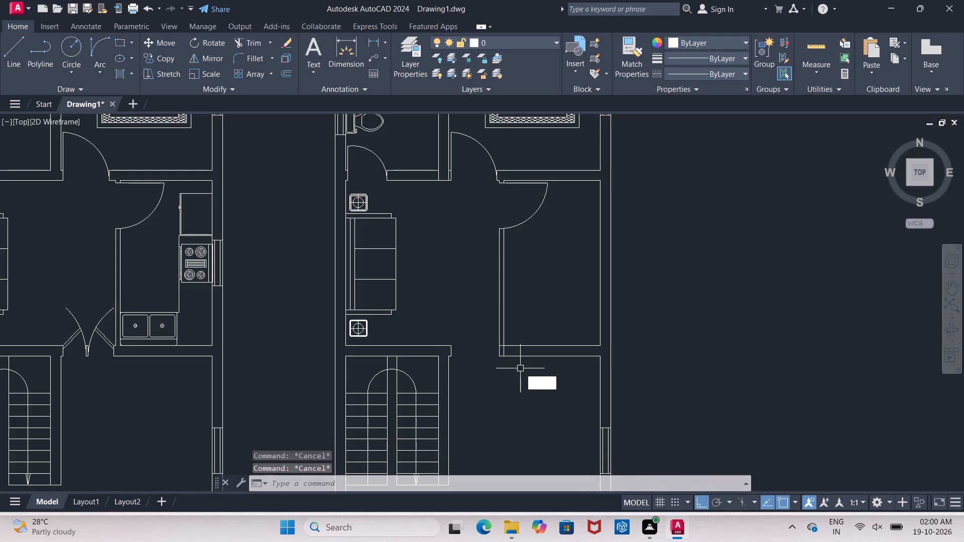
{"action": "key", "text": "Return"}
{"action": "type", "text": "9\""}
{"action": "key", "text": "Return"}
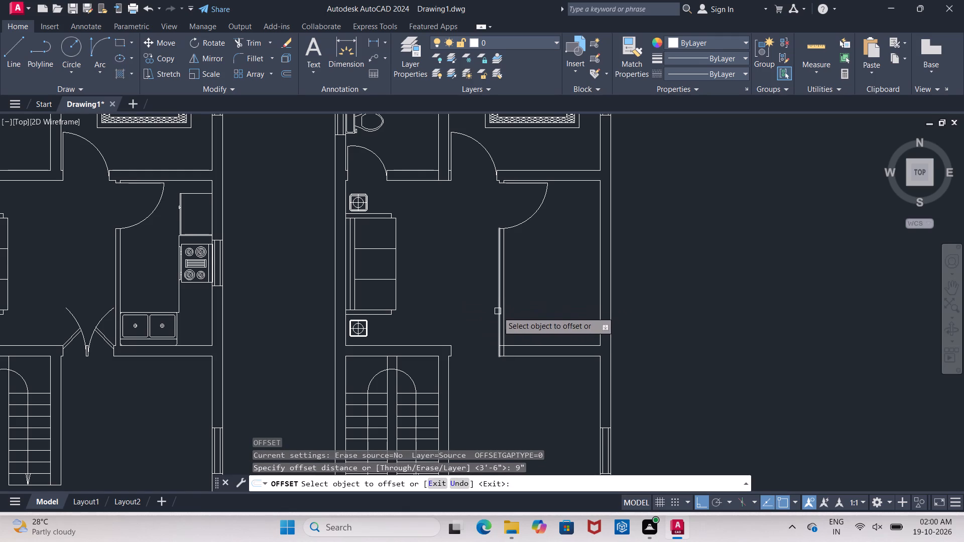
{"action": "left_click", "coordinate": [498, 312]}
{"action": "left_click", "coordinate": [547, 322]}
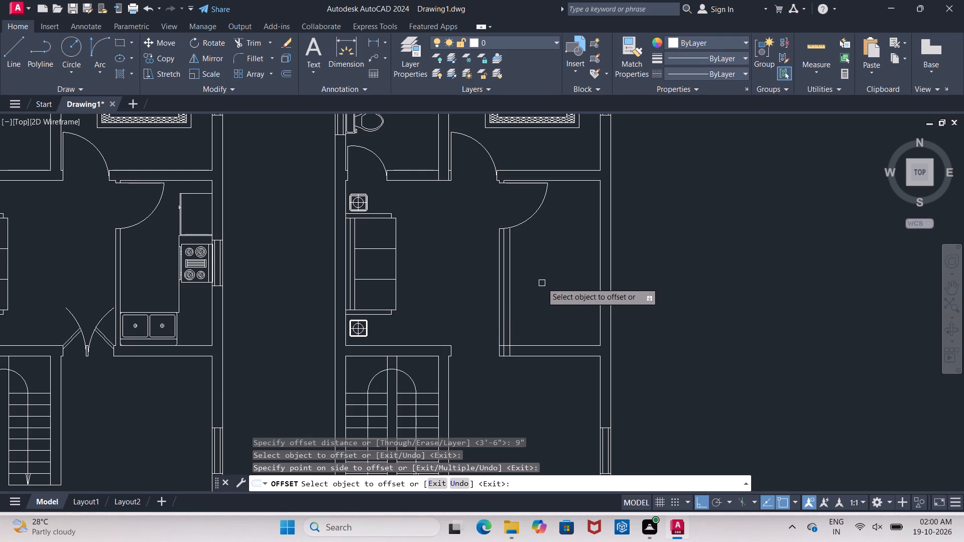
{"action": "key", "text": "Escape"}
Erase the old inner line of the 4" partition.
{"action": "scroll", "coordinate": [528, 311], "scroll_direction": "up", "scroll_amount": 2}
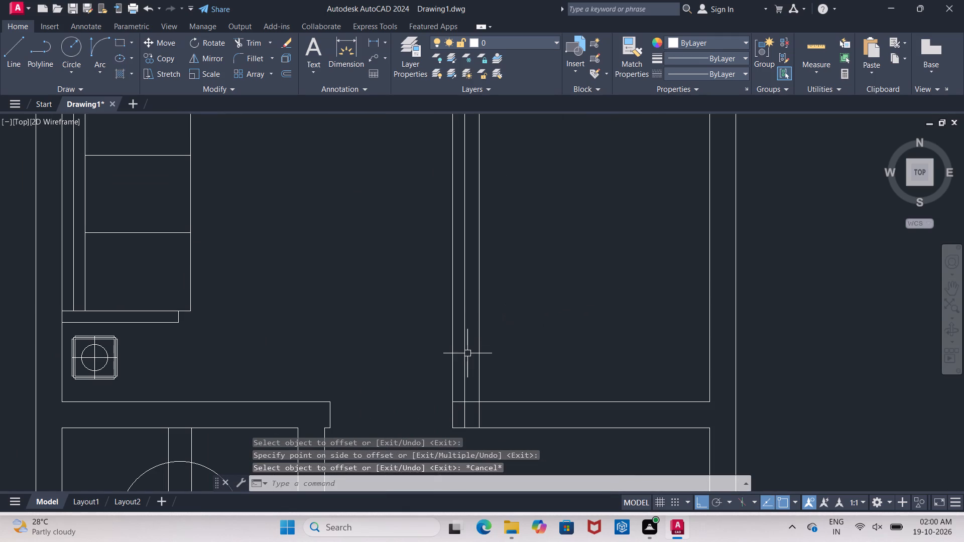
{"action": "left_click", "coordinate": [465, 357]}
{"action": "key", "text": "Delete"}
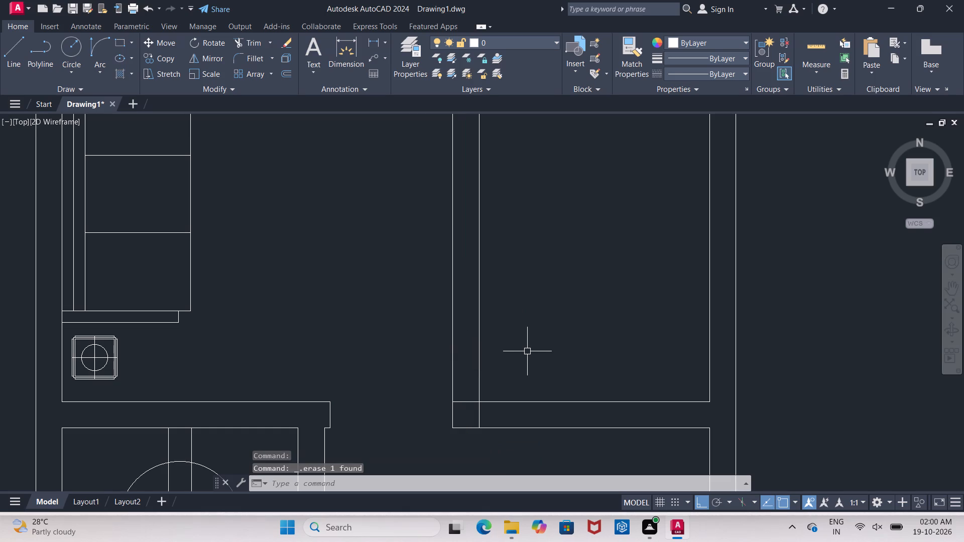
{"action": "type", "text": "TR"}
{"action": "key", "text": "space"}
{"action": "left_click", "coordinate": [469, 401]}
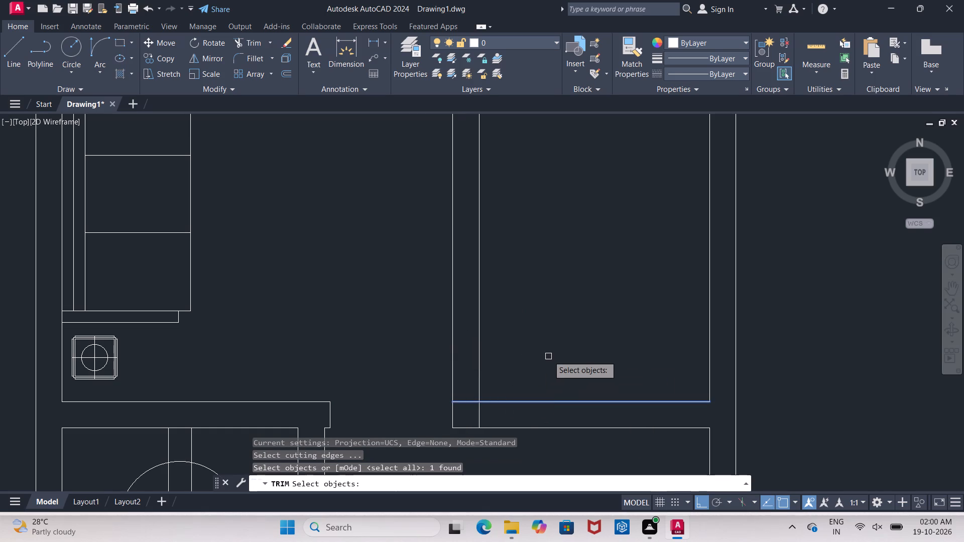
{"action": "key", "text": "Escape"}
Trim the crossing line pieces where the 9" partition meets the bottom wall to open the corner.
{"action": "type", "text": "TR"}
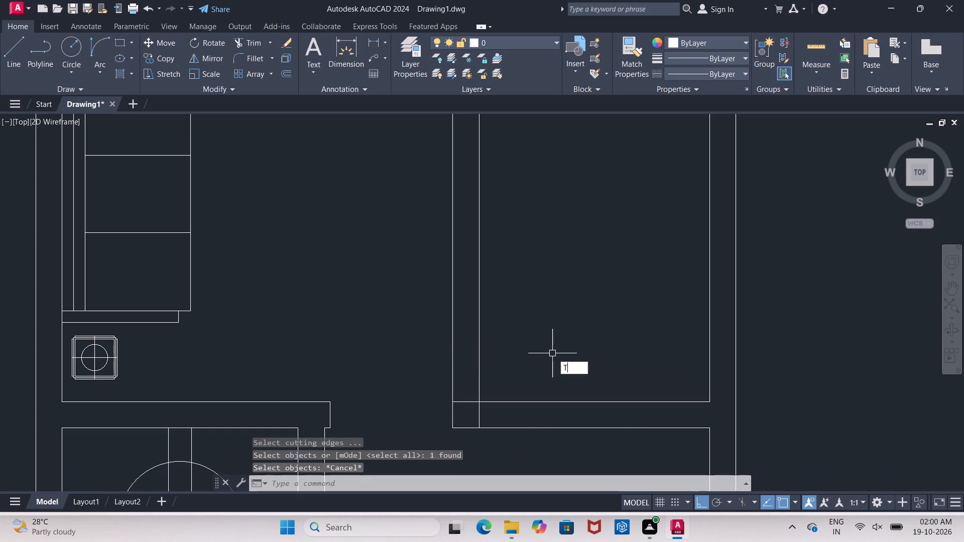
{"action": "key", "text": "space"}
{"action": "key", "text": "space"}
{"action": "left_click", "coordinate": [469, 400]}
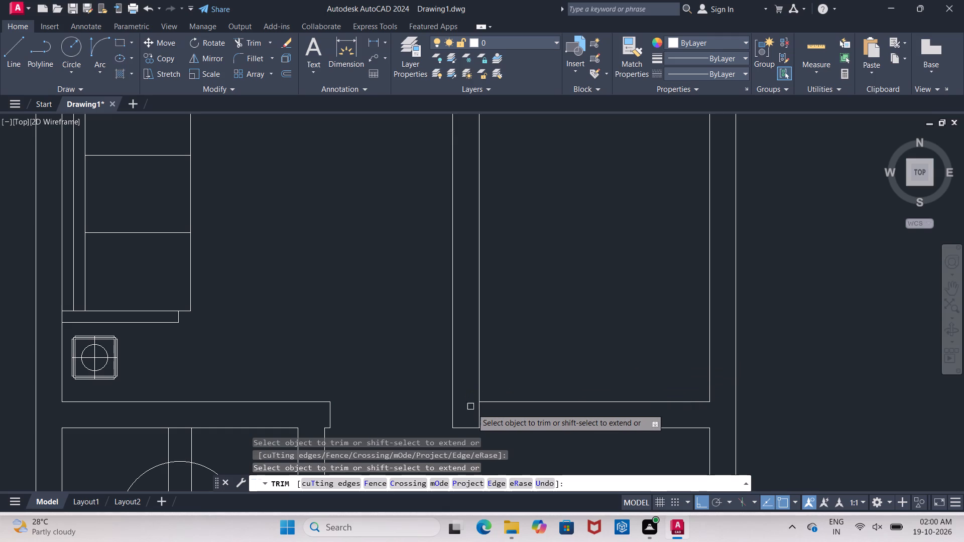
{"action": "left_click", "coordinate": [478, 415]}
{"action": "scroll", "coordinate": [483, 399], "scroll_direction": "down", "scroll_amount": 3}
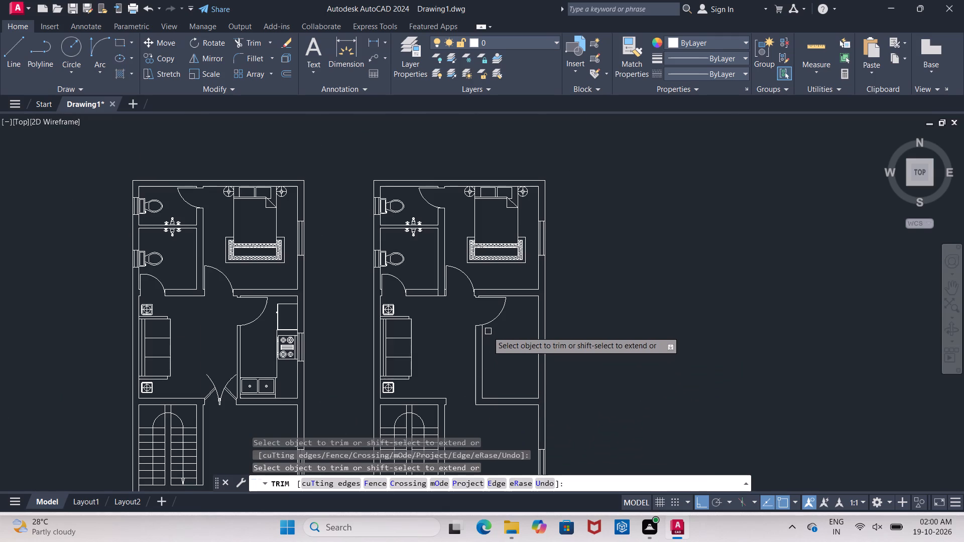
{"action": "scroll", "coordinate": [487, 330], "scroll_direction": "up", "scroll_amount": 2}
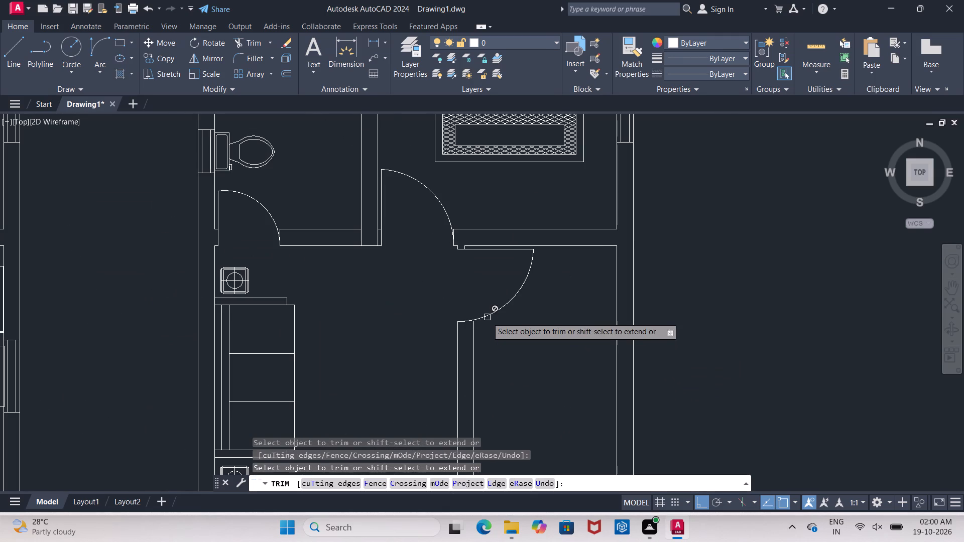
{"action": "scroll", "coordinate": [459, 309], "scroll_direction": "up", "scroll_amount": 1}
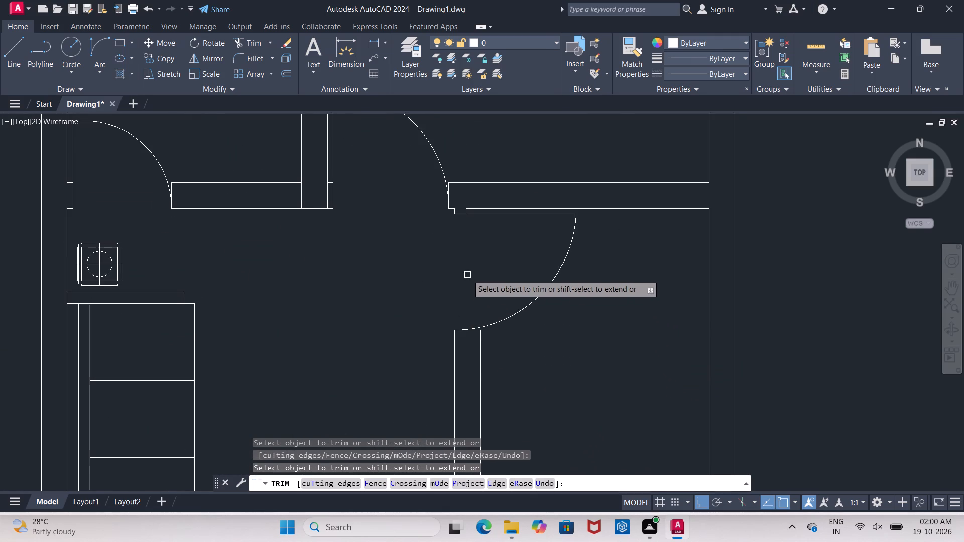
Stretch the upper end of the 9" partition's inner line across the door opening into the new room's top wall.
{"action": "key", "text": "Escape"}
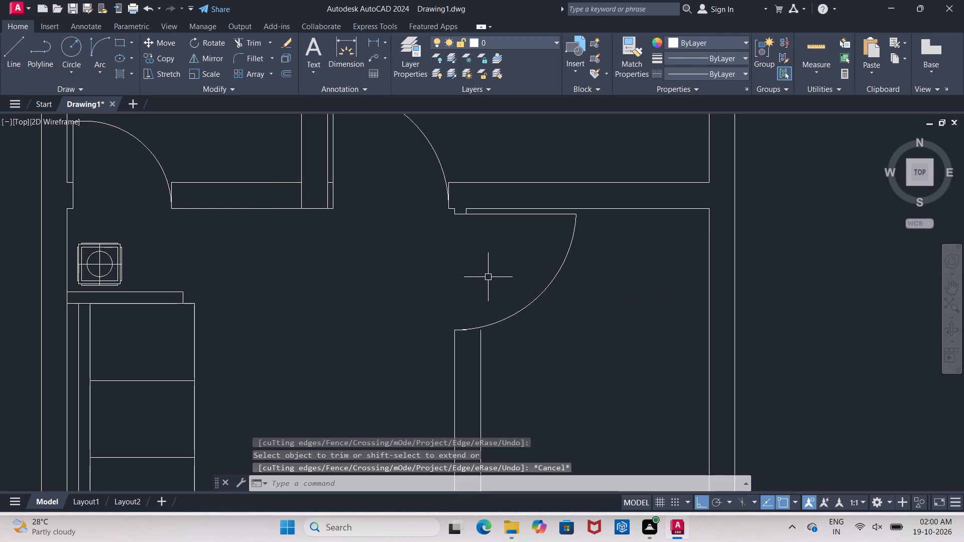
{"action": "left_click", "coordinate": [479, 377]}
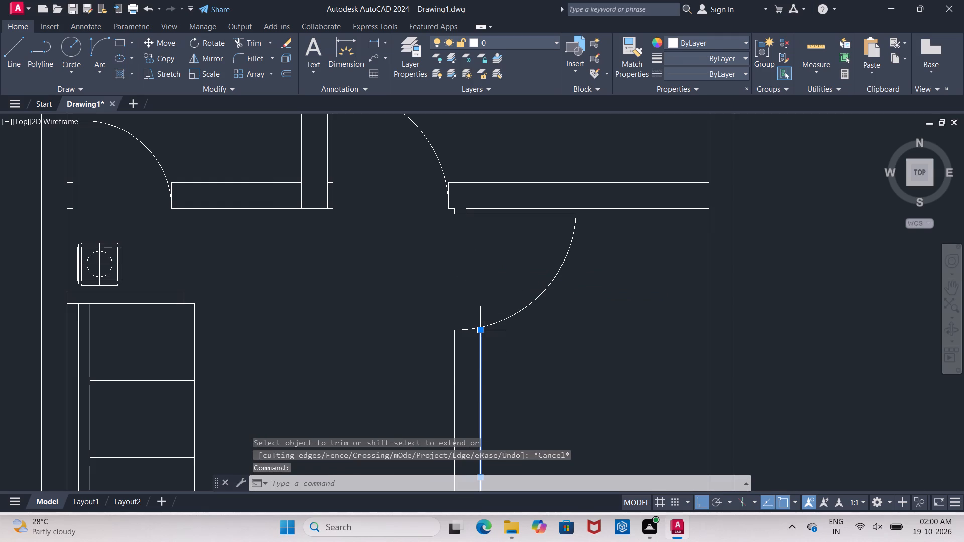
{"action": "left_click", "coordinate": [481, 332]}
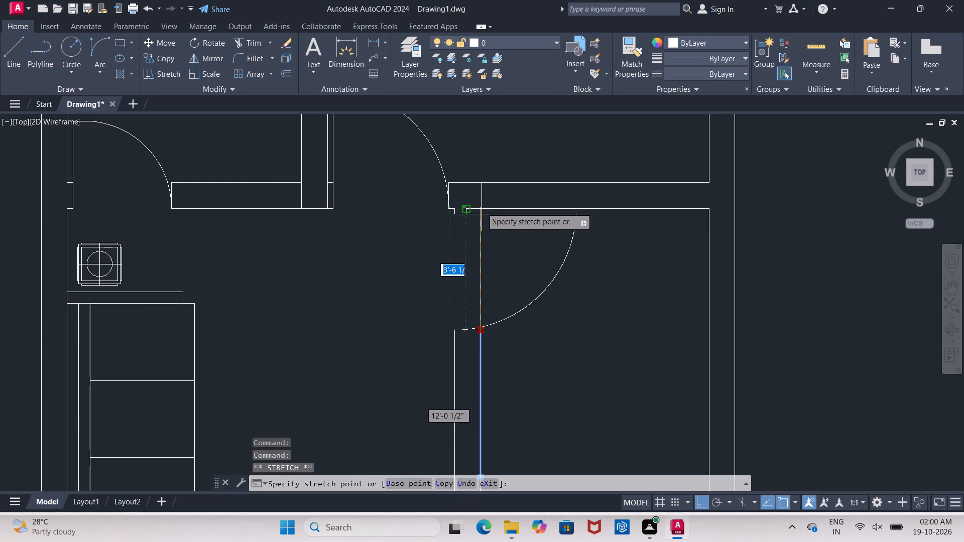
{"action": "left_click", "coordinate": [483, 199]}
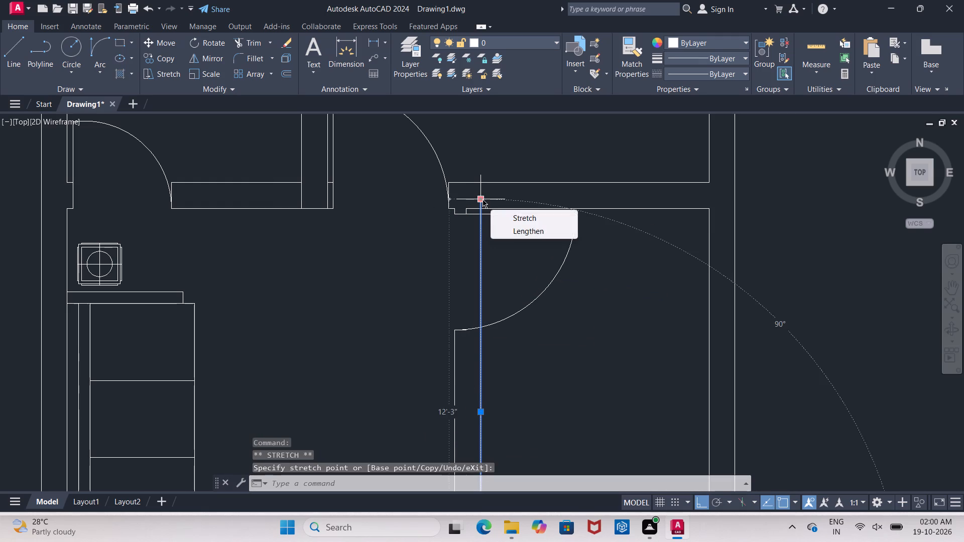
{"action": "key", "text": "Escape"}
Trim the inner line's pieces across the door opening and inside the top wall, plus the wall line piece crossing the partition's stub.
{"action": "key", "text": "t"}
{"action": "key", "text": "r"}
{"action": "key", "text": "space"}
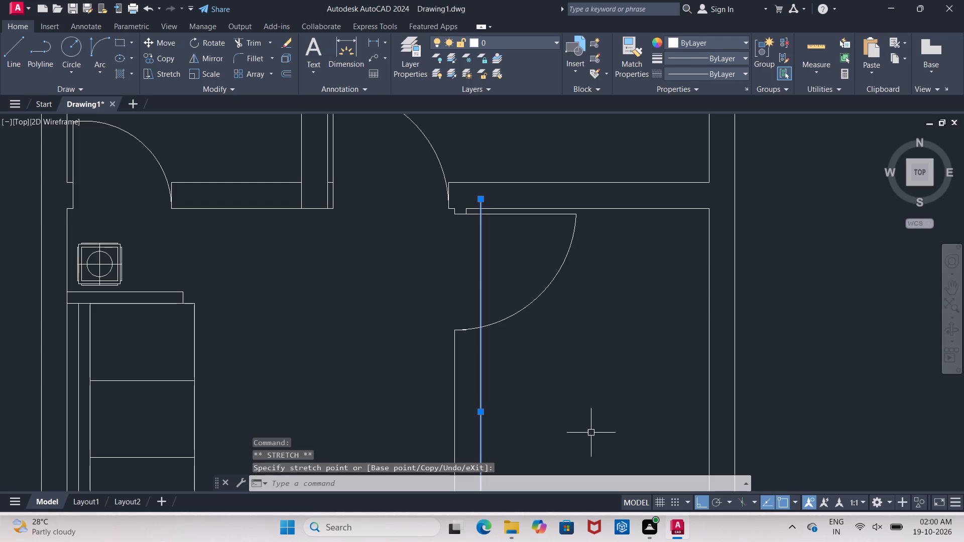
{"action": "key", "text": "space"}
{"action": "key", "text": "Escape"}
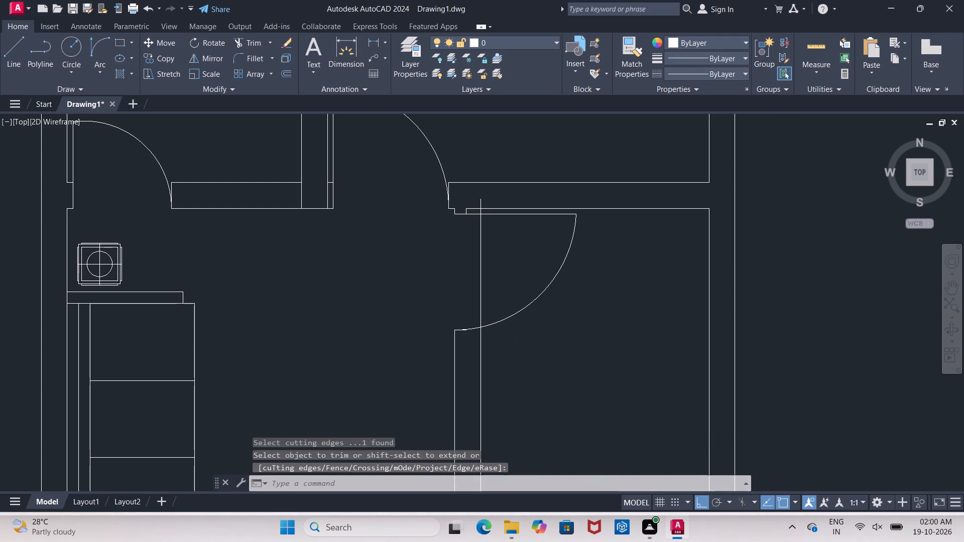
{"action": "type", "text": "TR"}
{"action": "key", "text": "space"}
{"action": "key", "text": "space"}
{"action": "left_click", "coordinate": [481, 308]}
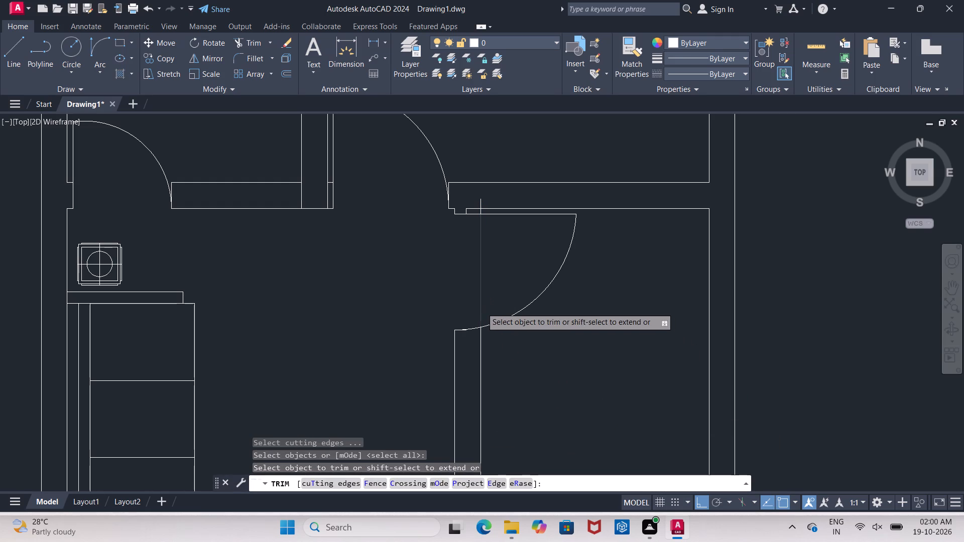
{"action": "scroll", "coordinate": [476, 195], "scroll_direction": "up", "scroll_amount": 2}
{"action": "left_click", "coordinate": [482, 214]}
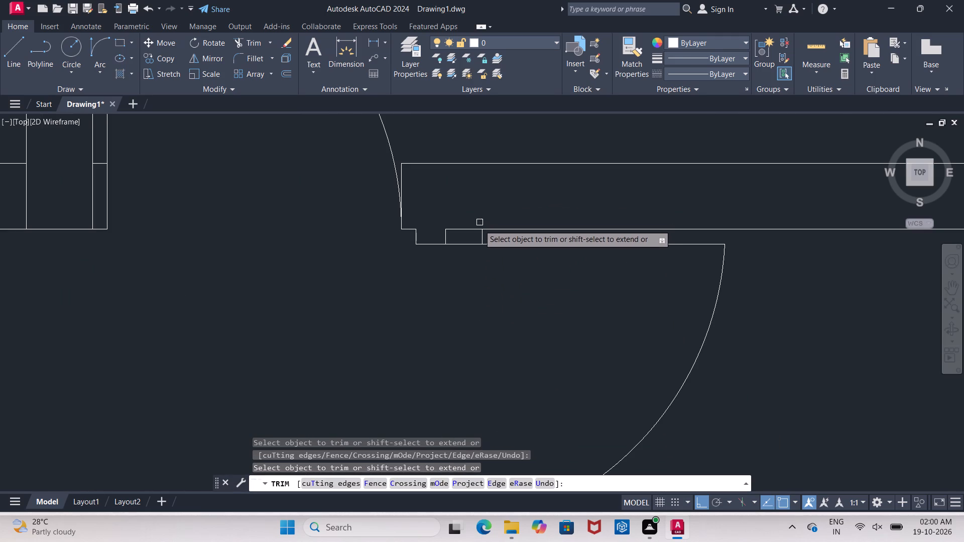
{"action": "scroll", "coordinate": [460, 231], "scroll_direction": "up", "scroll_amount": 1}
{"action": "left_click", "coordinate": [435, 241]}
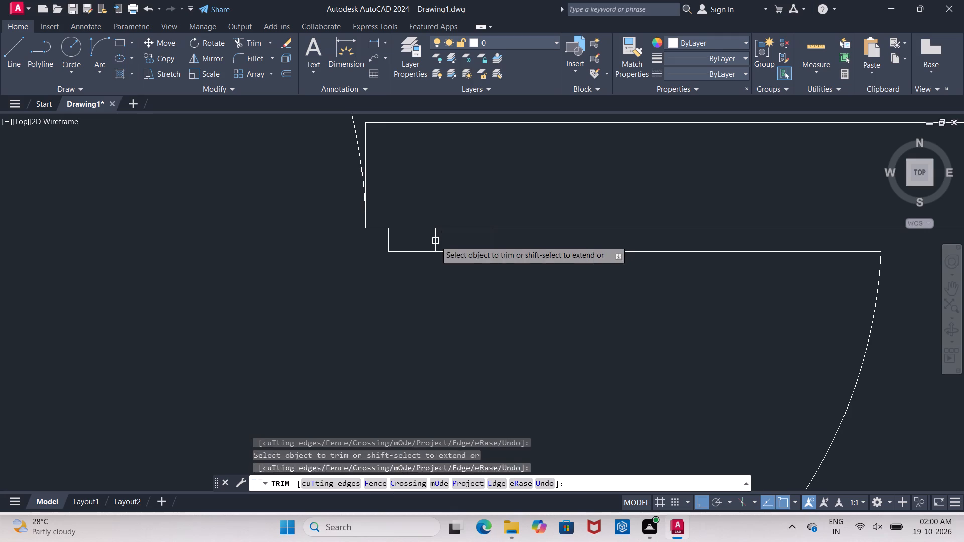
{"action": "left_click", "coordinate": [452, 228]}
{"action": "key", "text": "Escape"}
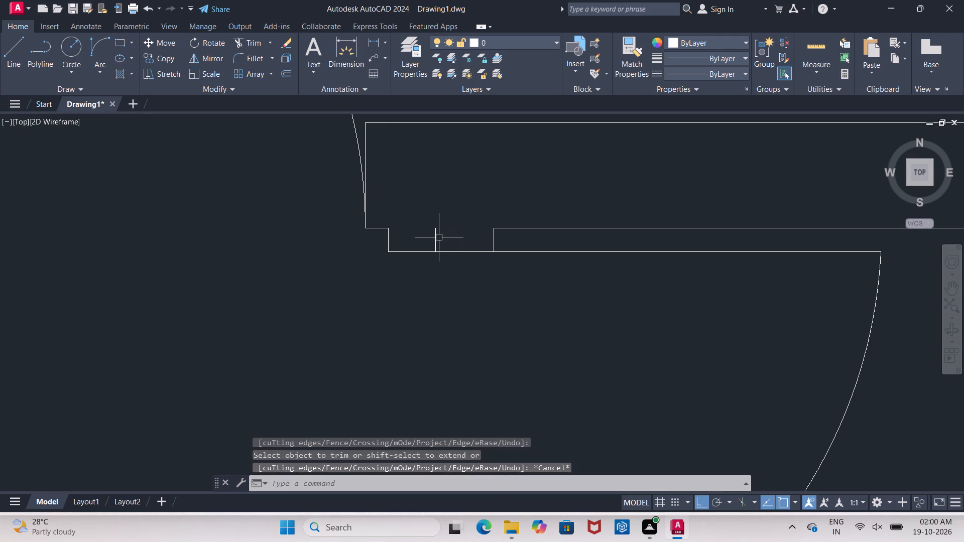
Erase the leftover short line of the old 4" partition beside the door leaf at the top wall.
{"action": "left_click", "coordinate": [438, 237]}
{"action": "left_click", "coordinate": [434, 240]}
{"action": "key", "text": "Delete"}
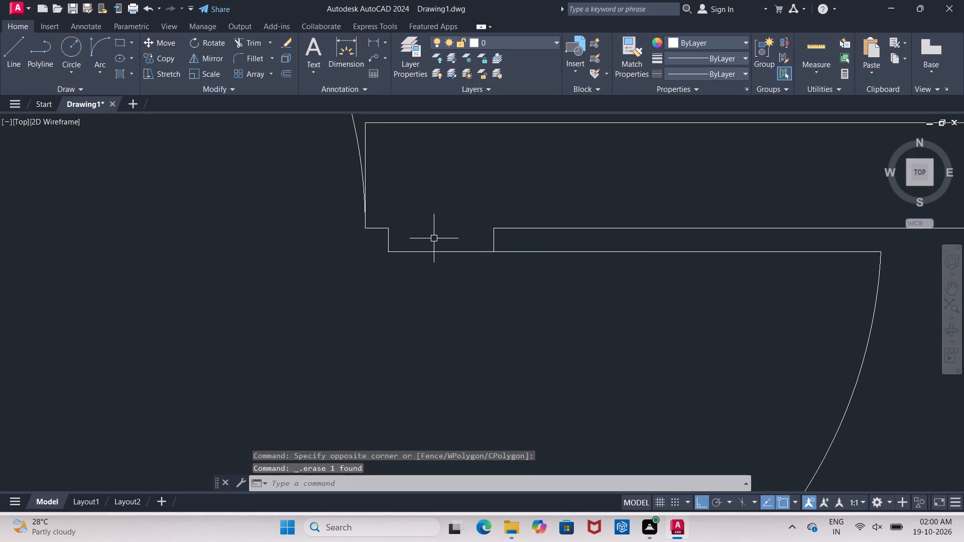
Measure the new room's clear width along its bottom wall with a linear dimension, without placing it.
{"action": "scroll", "coordinate": [436, 233], "scroll_direction": "down", "scroll_amount": 4}
{"action": "scroll", "coordinate": [512, 418], "scroll_direction": "down", "scroll_amount": 1}
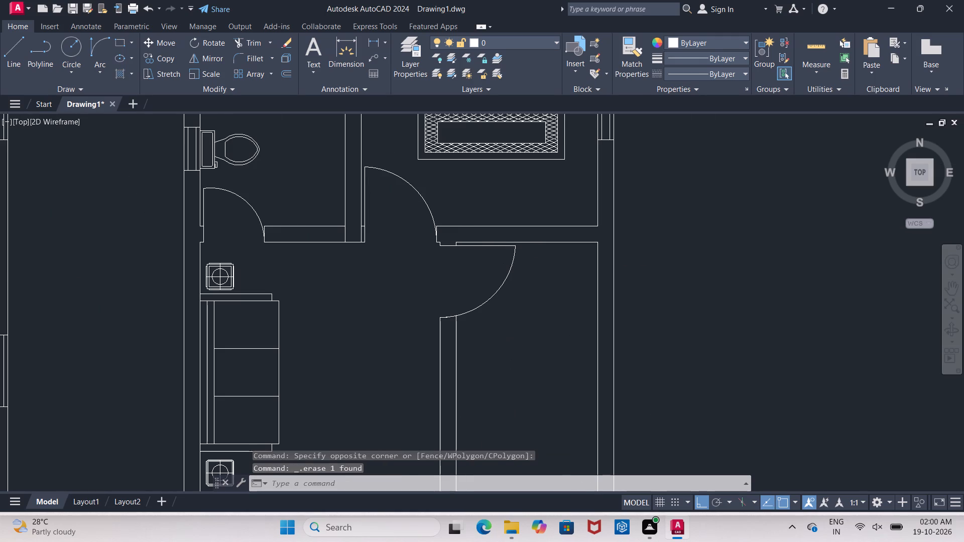
{"action": "middle_click_drag", "start_coordinate": [512, 418], "coordinate": [517, 325]}
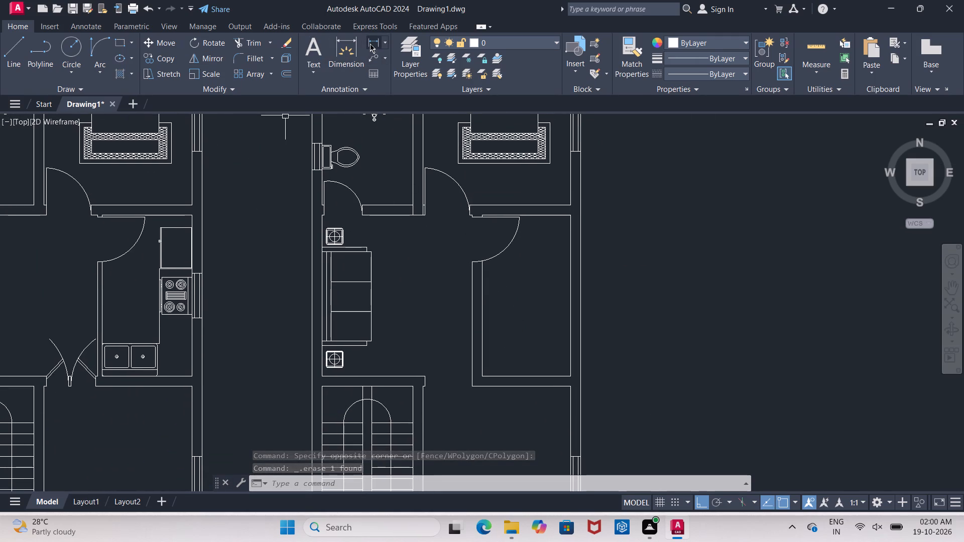
{"action": "left_click", "coordinate": [370, 44]}
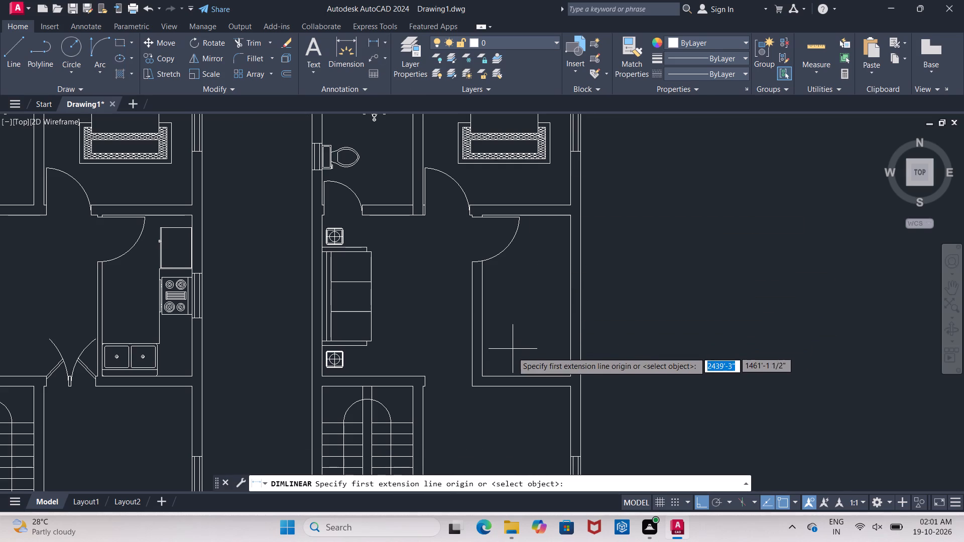
{"action": "left_click", "coordinate": [484, 374]}
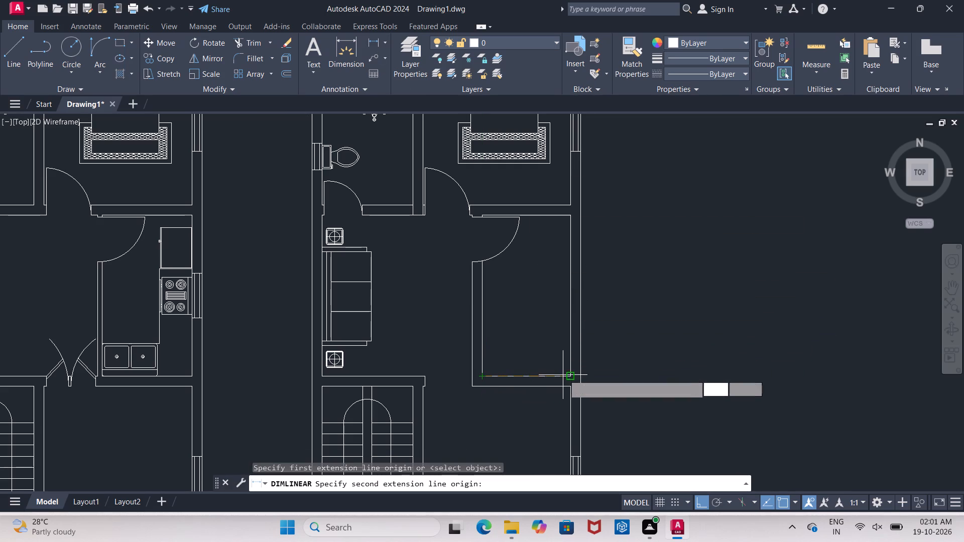
{"action": "left_click", "coordinate": [569, 377]}
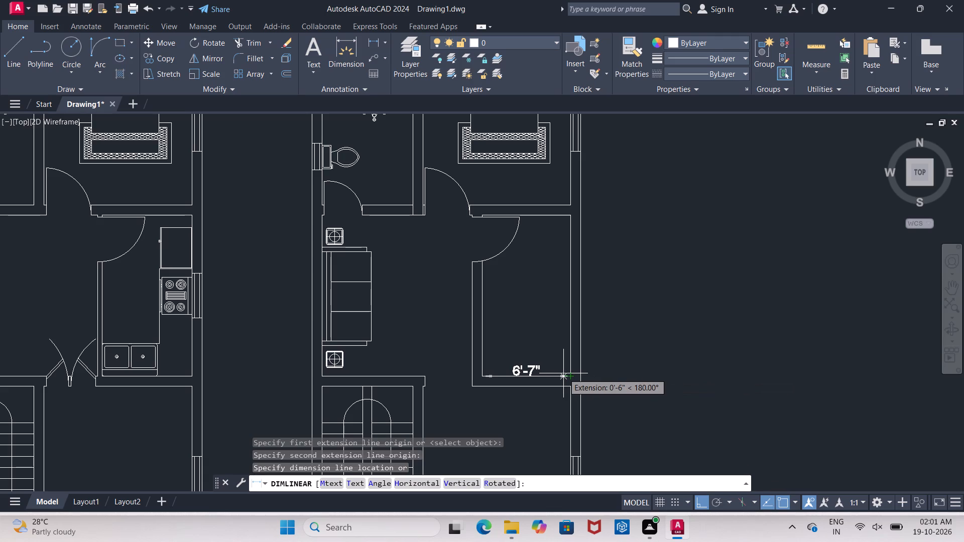
{"action": "key", "text": "Escape"}
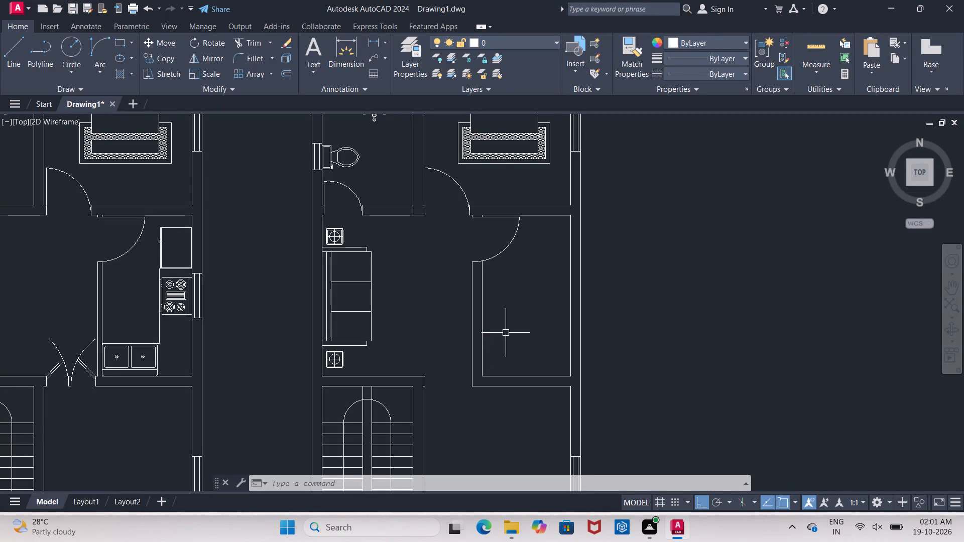
Undo the recent stub erasure, trims and line stretch, back to before the erasure of the 4" partition's inner line.
{"action": "scroll", "coordinate": [500, 326], "scroll_direction": "up", "scroll_amount": 1}
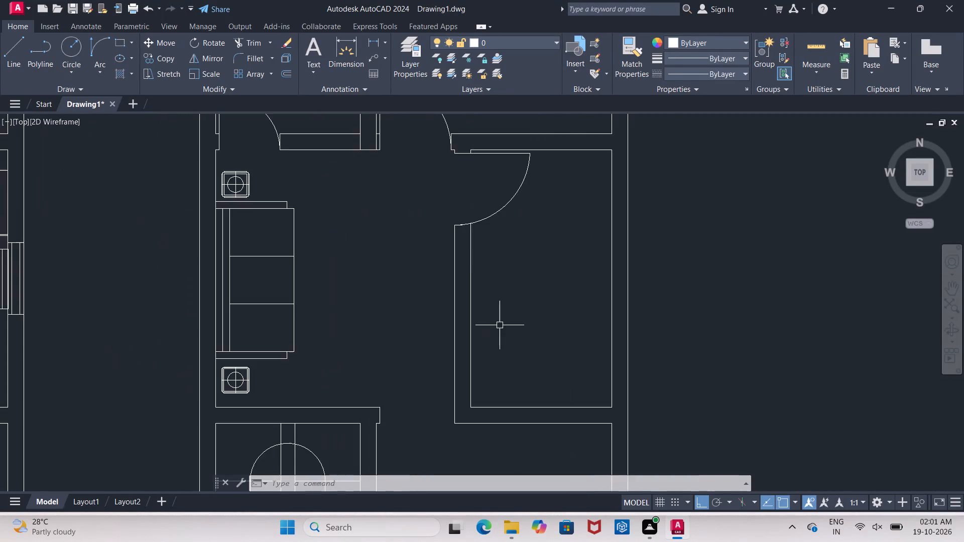
{"action": "scroll", "coordinate": [498, 322], "scroll_direction": "up", "scroll_amount": 1}
{"action": "key", "text": "ctrl+z"}
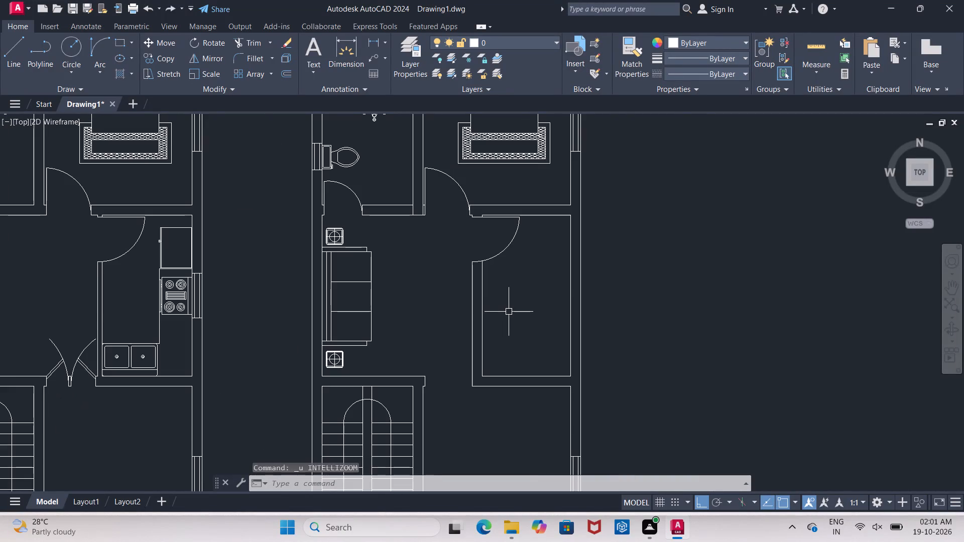
{"action": "key", "text": "ctrl+z"}
{"action": "key", "text": "ctrl+z"}
{"action": "key", "text": "ctrl+z"}
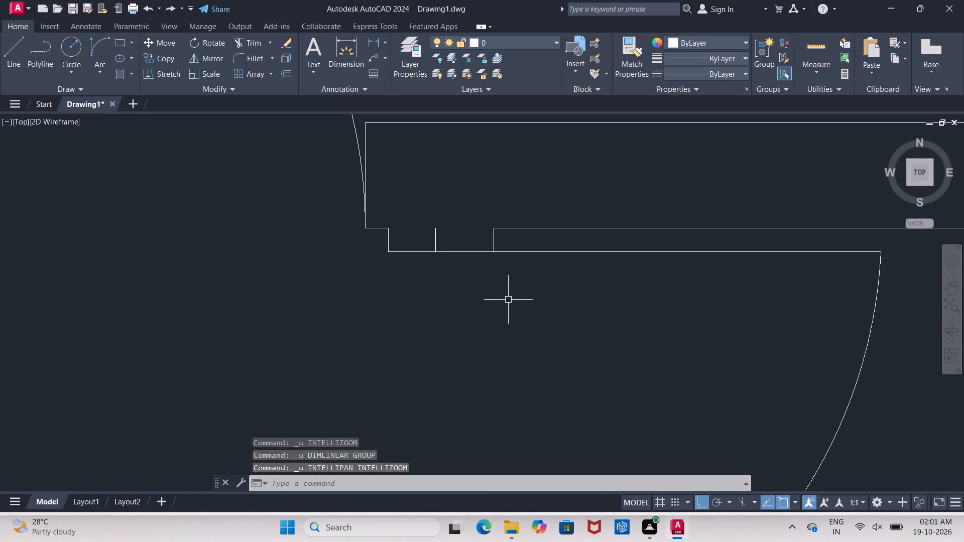
{"action": "key", "text": "ctrl+z"}
{"action": "key", "text": "ctrl+z"}
{"action": "key", "text": "ctrl+z"}
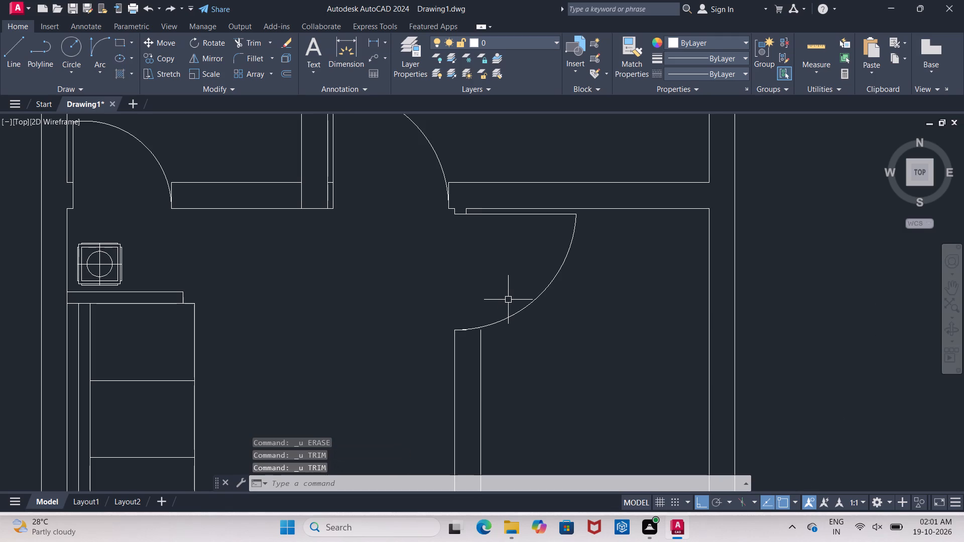
{"action": "key", "text": "ctrl+z"}
{"action": "key", "text": "ctrl+z"}
{"action": "key", "text": "ctrl+z"}
{"action": "key", "text": "ctrl+z"}
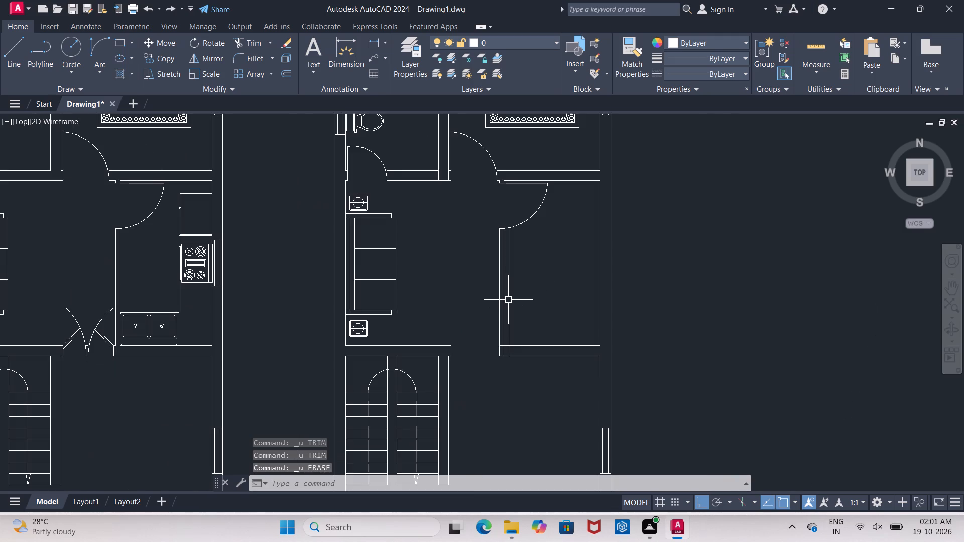
Erase the 9" offset line inside the new room, keeping the 4" partition.
{"action": "left_click", "coordinate": [508, 300]}
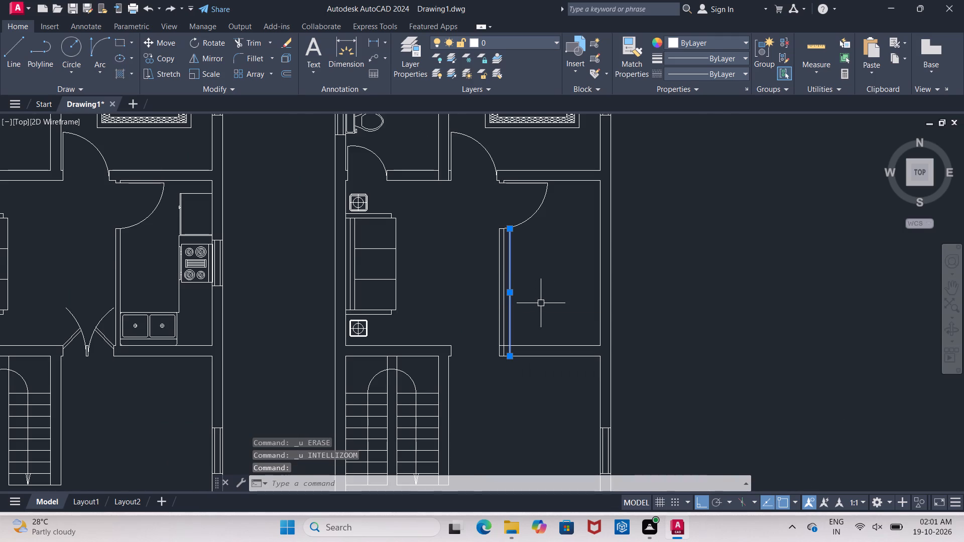
{"action": "key", "text": "Delete"}
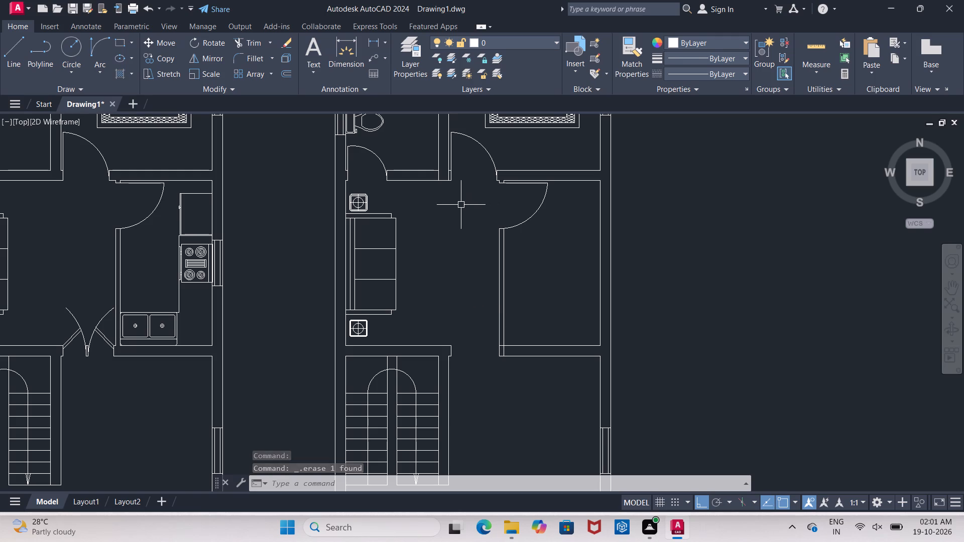
Trim the two vertical line pieces crossing the wall where the bathroom partition meets it, between the two upper doors.
{"action": "scroll", "coordinate": [449, 173], "scroll_direction": "up", "scroll_amount": 3}
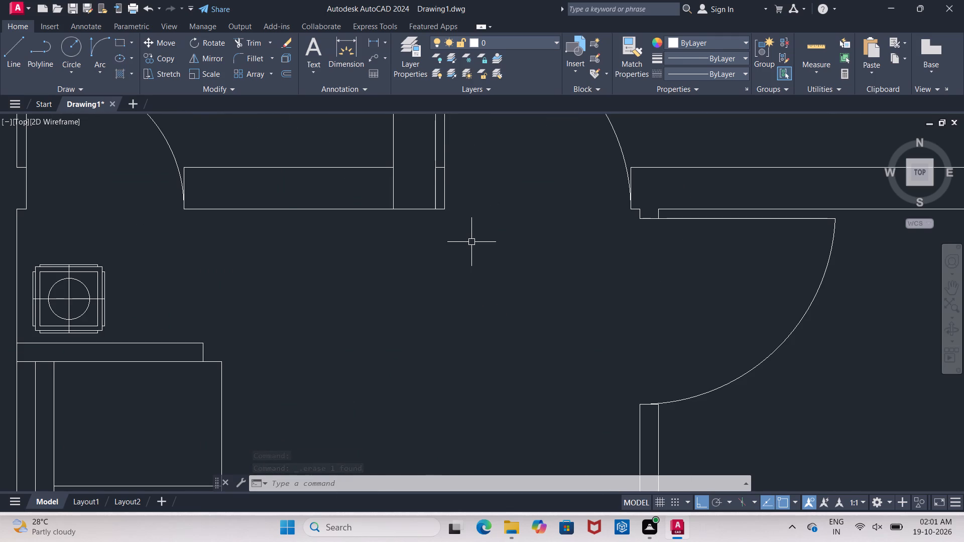
{"action": "key", "text": "Escape"}
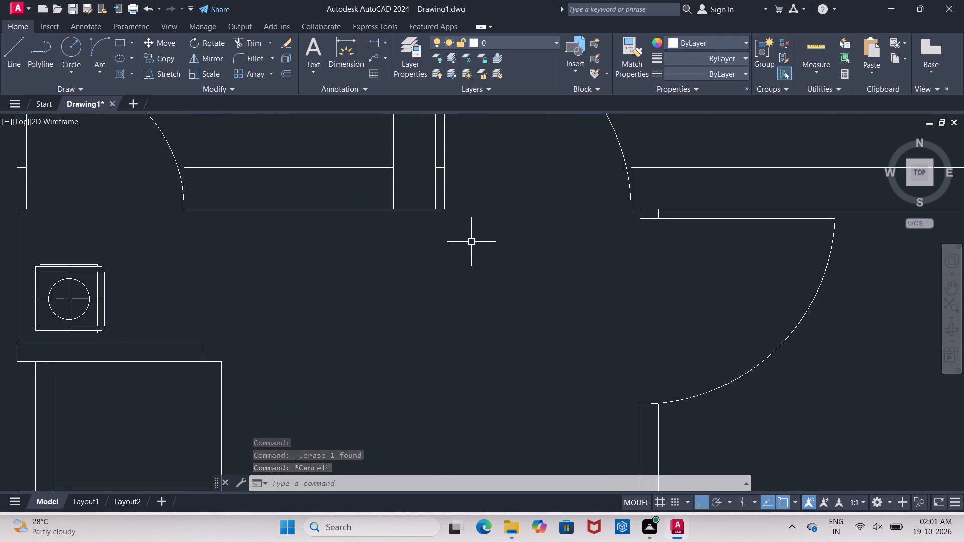
{"action": "type", "text": "TR"}
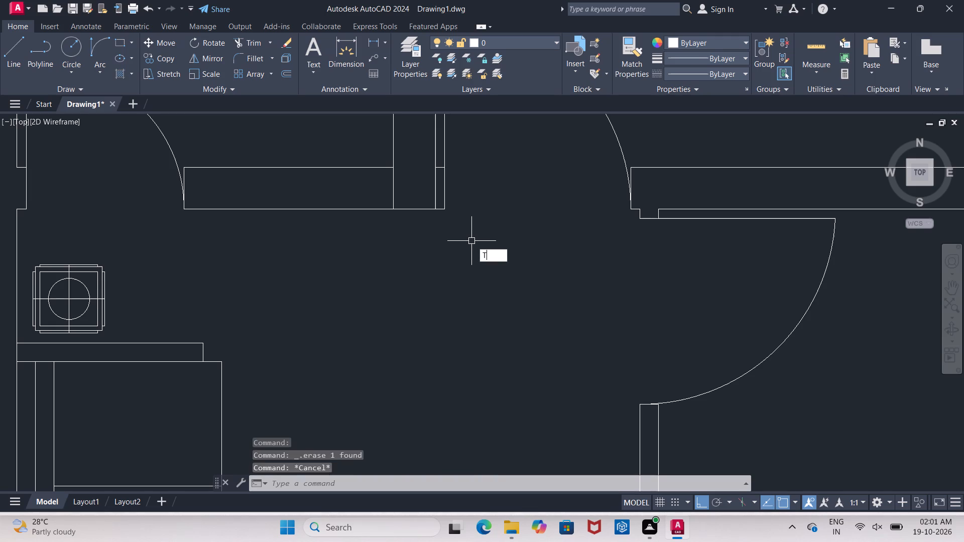
{"action": "key", "text": "space"}
{"action": "key", "text": "space"}
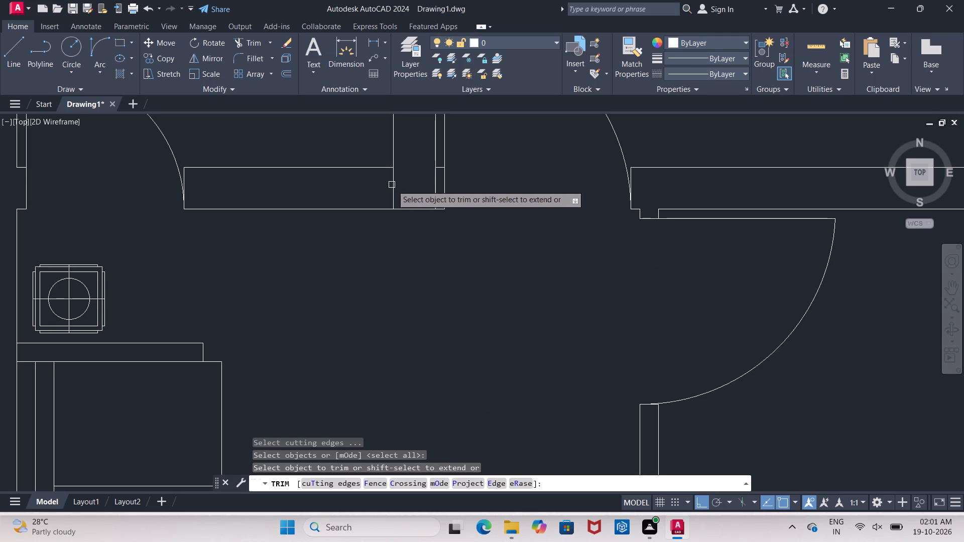
{"action": "left_click", "coordinate": [393, 186]}
{"action": "left_click", "coordinate": [438, 180]}
Trim the crossing line pieces where the 4" partition meets the new room's bottom wall to open the corner.
{"action": "scroll", "coordinate": [431, 184], "scroll_direction": "down", "scroll_amount": 2}
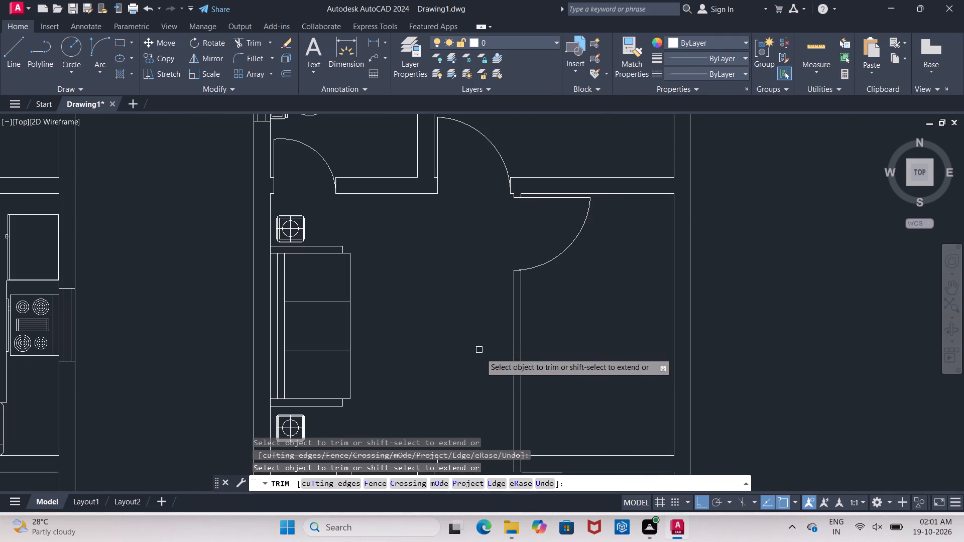
{"action": "middle_click_drag", "start_coordinate": [487, 363], "coordinate": [482, 191]}
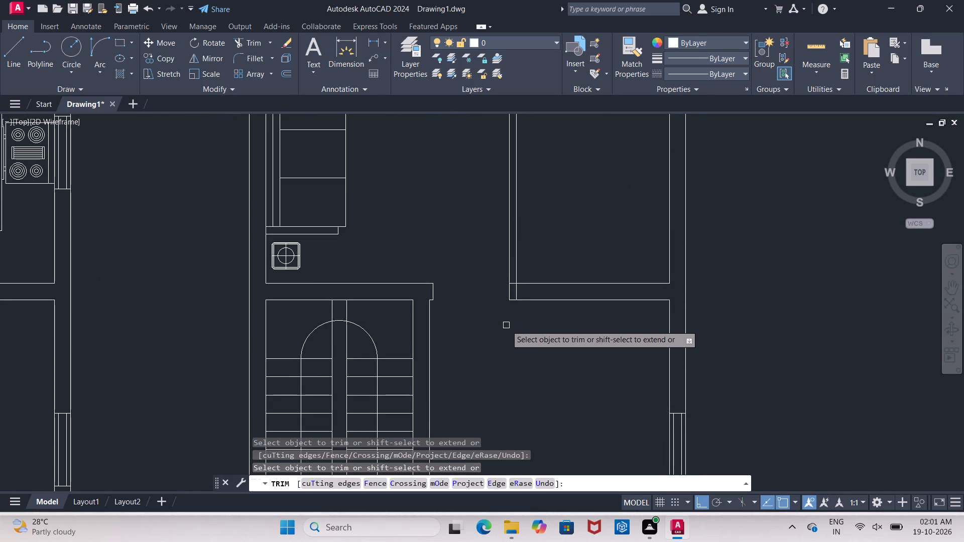
{"action": "scroll", "coordinate": [511, 286], "scroll_direction": "up", "scroll_amount": 1}
{"action": "left_click", "coordinate": [514, 281]}
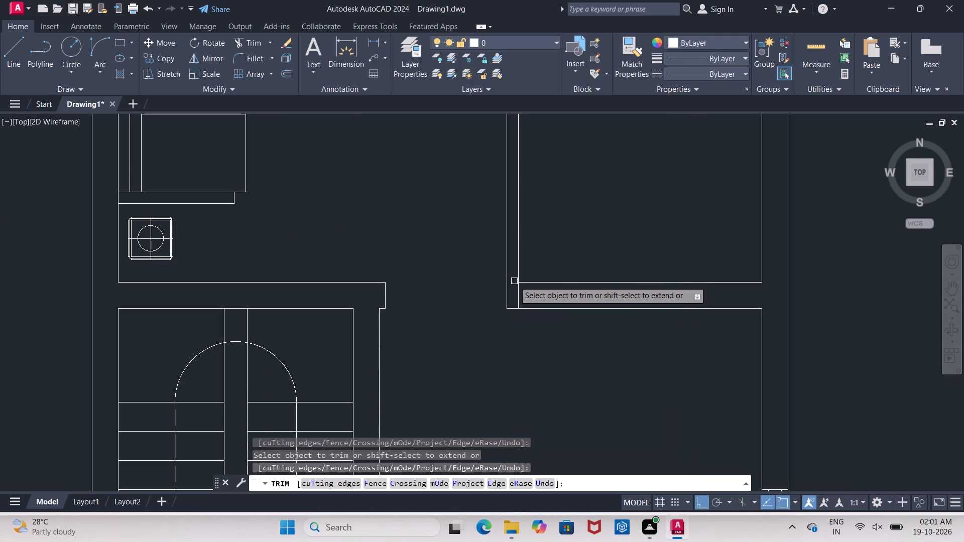
{"action": "left_click", "coordinate": [521, 298]}
{"action": "scroll", "coordinate": [522, 298], "scroll_direction": "down", "scroll_amount": 4}
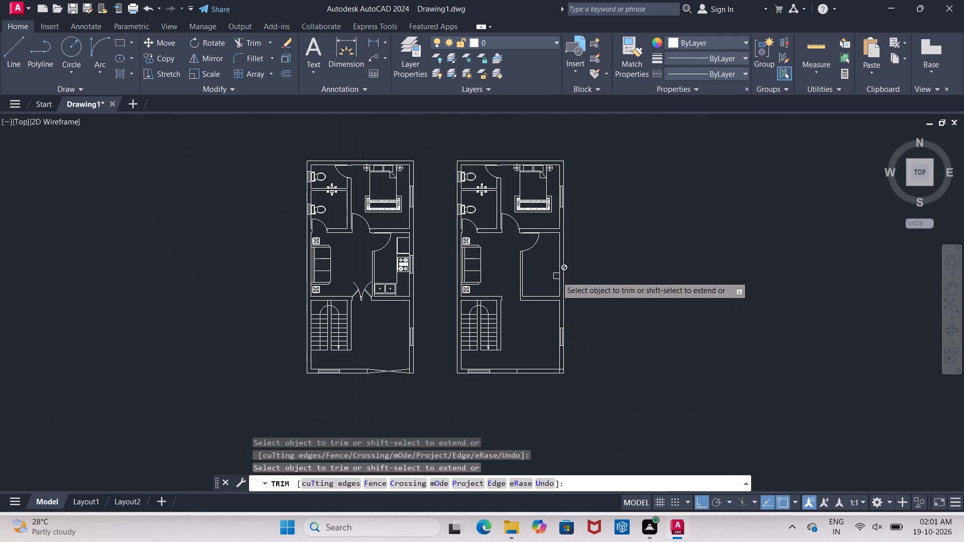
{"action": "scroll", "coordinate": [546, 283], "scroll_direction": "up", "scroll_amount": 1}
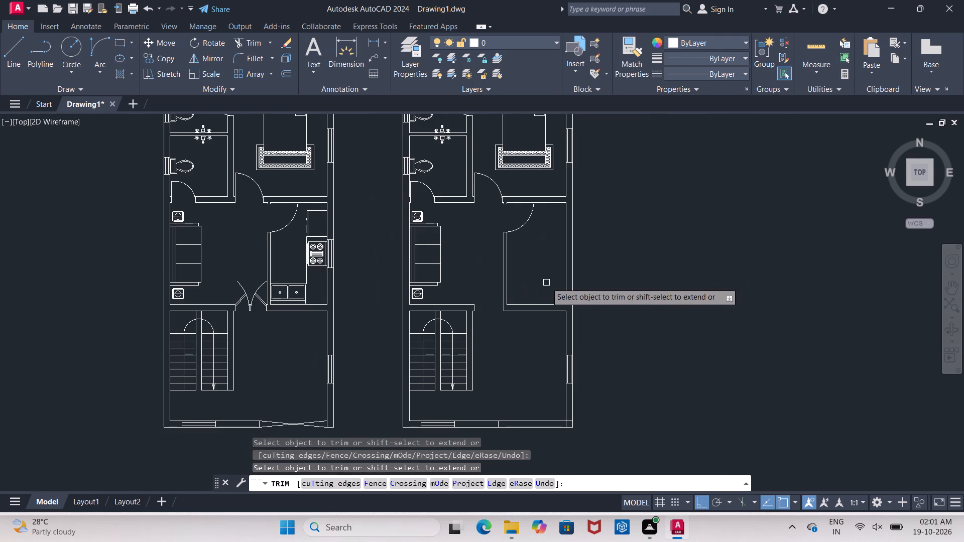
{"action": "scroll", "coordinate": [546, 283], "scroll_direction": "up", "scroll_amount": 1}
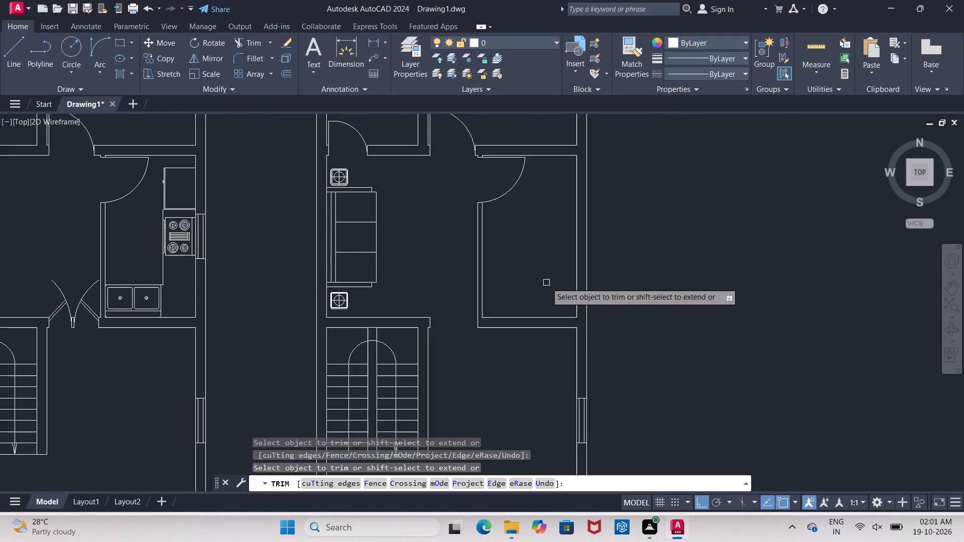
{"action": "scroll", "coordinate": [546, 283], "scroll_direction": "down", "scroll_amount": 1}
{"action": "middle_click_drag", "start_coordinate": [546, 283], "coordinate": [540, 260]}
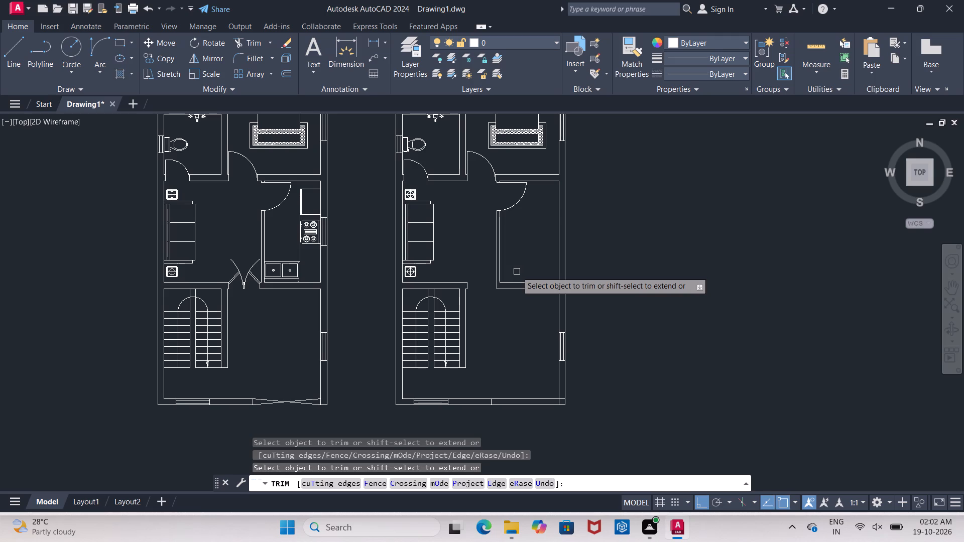
Offset the inner line of the new room's bottom wall 2' downward in the copied plan.
{"action": "scroll", "coordinate": [517, 272], "scroll_direction": "up", "scroll_amount": 2}
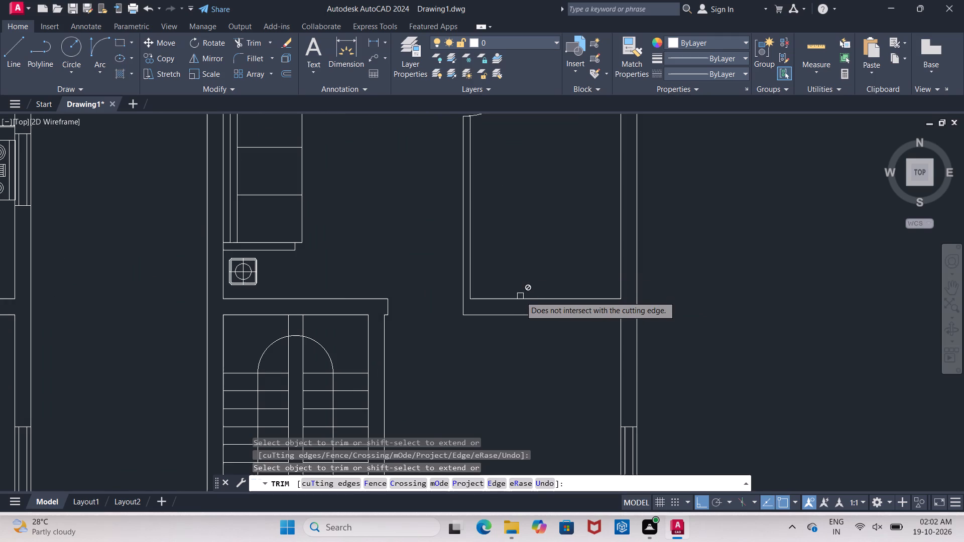
{"action": "key", "text": "Escape"}
{"action": "key", "text": "o"}
{"action": "key", "text": "Return"}
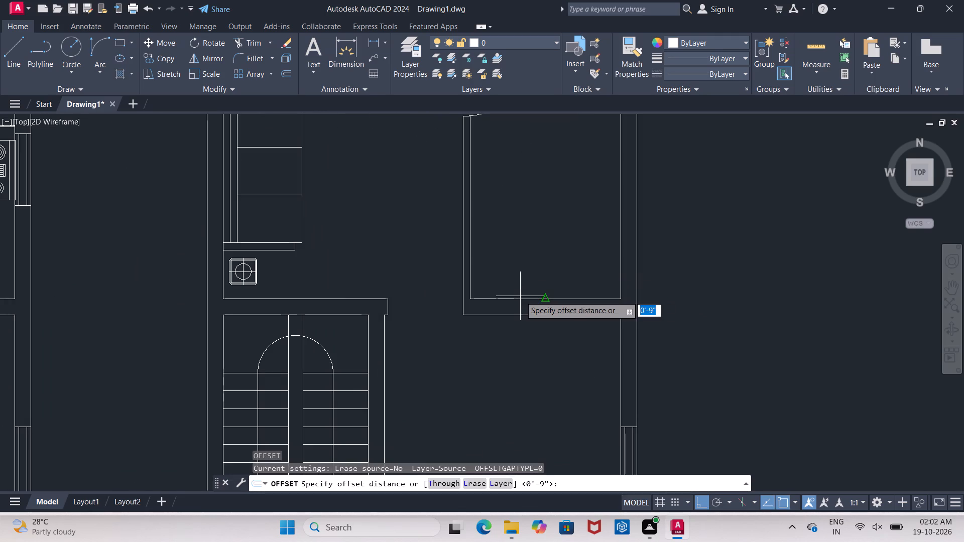
{"action": "type", "text": "2'"}
{"action": "key", "text": "Return"}
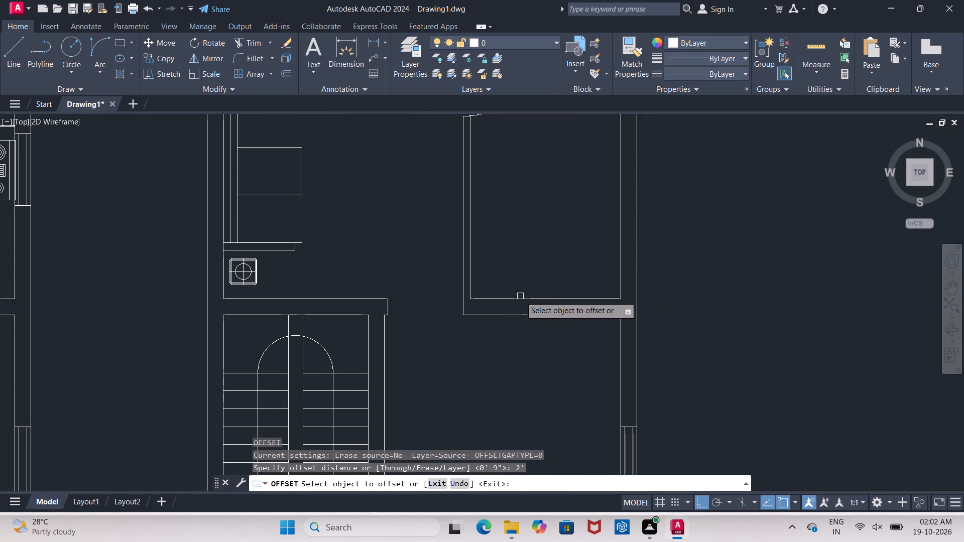
{"action": "left_click", "coordinate": [548, 299]}
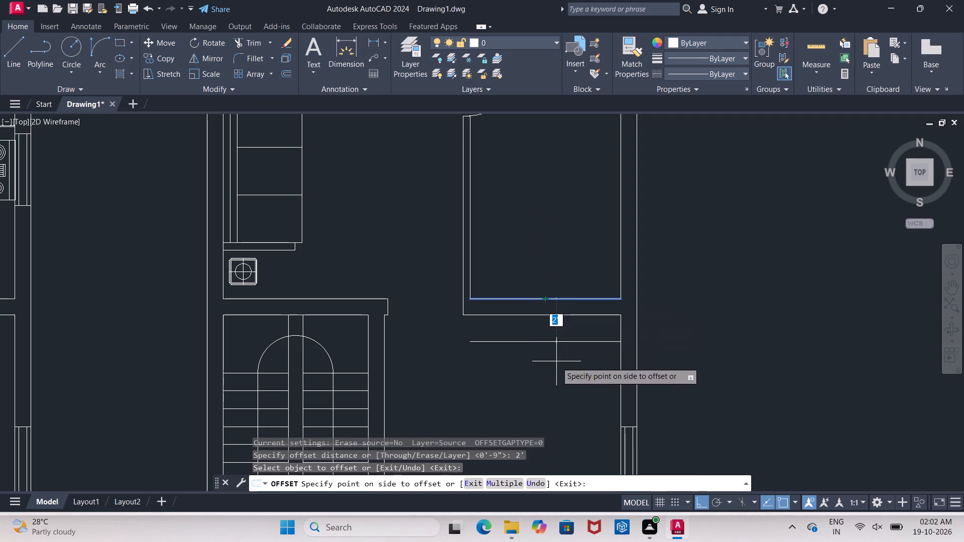
{"action": "left_click", "coordinate": [556, 364]}
{"action": "key", "text": "Return"}
Offset the newly placed line 9" downward to give the relocated bottom wall its thickness.
{"action": "key", "text": "Return"}
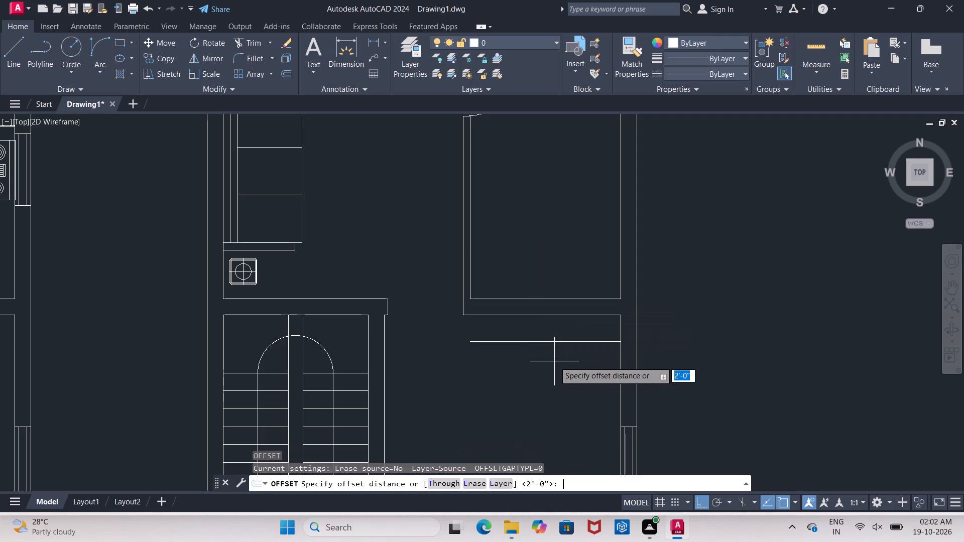
{"action": "type", "text": "9\""}
{"action": "key", "text": "Return"}
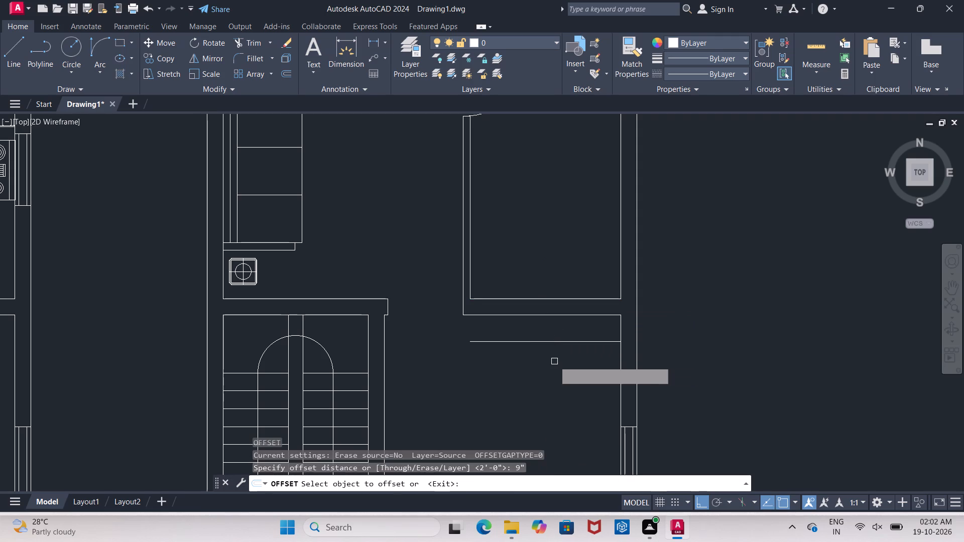
{"action": "left_click", "coordinate": [575, 343]}
{"action": "left_click", "coordinate": [584, 387]}
{"action": "key", "text": "Escape"}
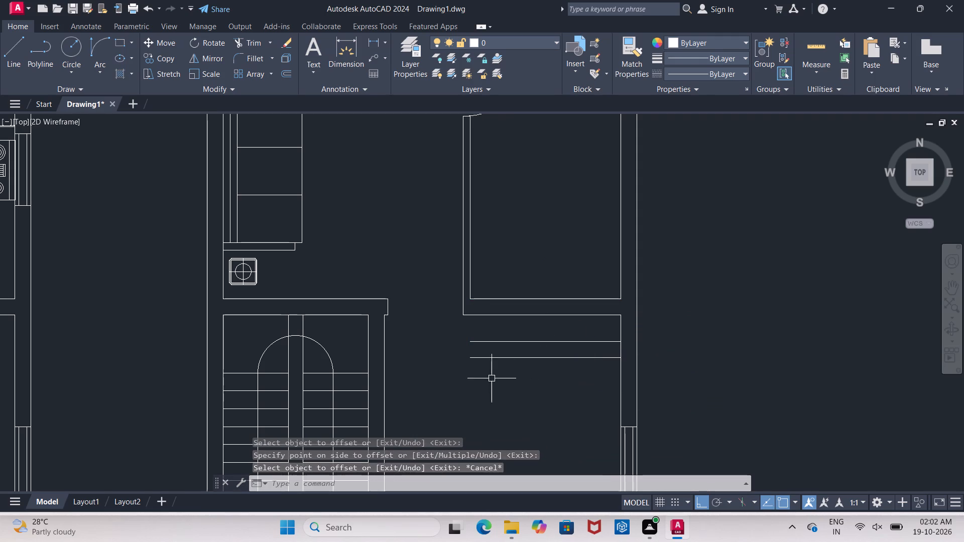
Extend the 4" partition's inner line down to the lower line of the relocated bottom wall.
{"action": "type", "text": "EX"}
{"action": "key", "text": "space"}
{"action": "key", "text": "space"}
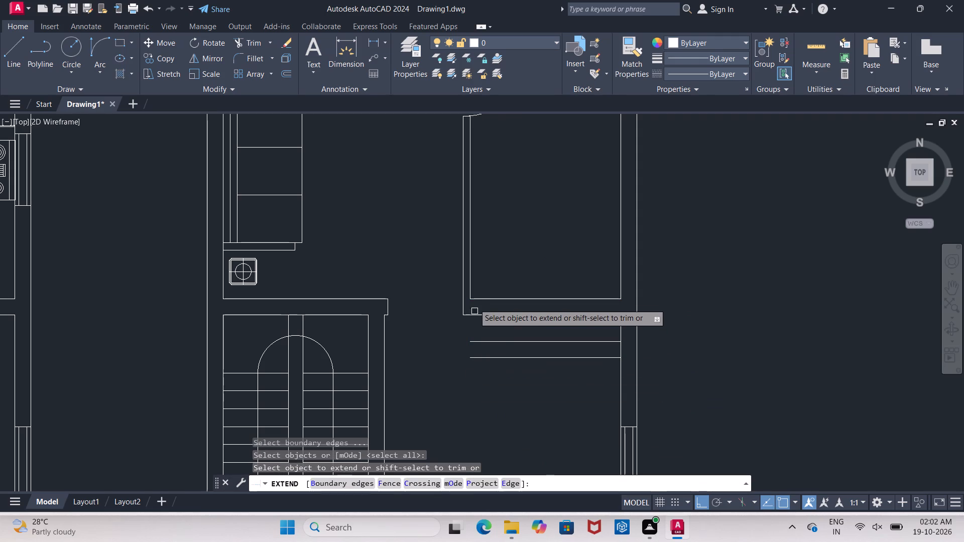
{"action": "left_click", "coordinate": [469, 283]}
{"action": "left_click", "coordinate": [469, 298]}
{"action": "left_click", "coordinate": [471, 311]}
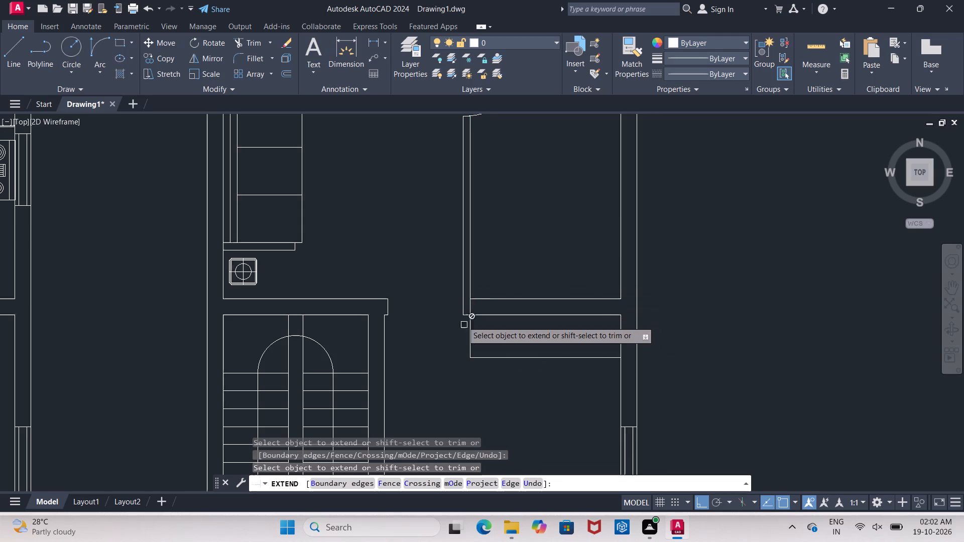
{"action": "key", "text": "Escape"}
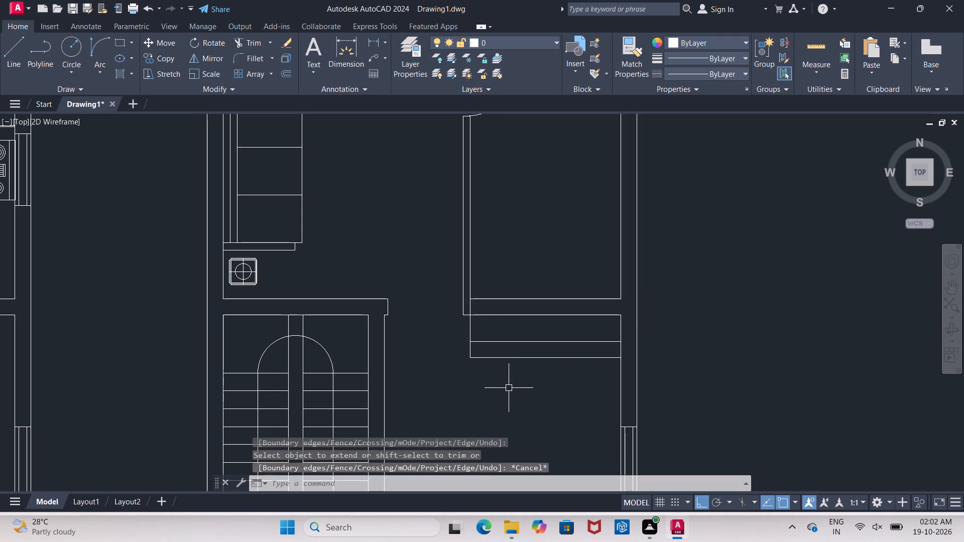
Offset the extended partition line 4" outward to form the partition's outer face.
{"action": "key", "text": "o"}
{"action": "key", "text": "Return"}
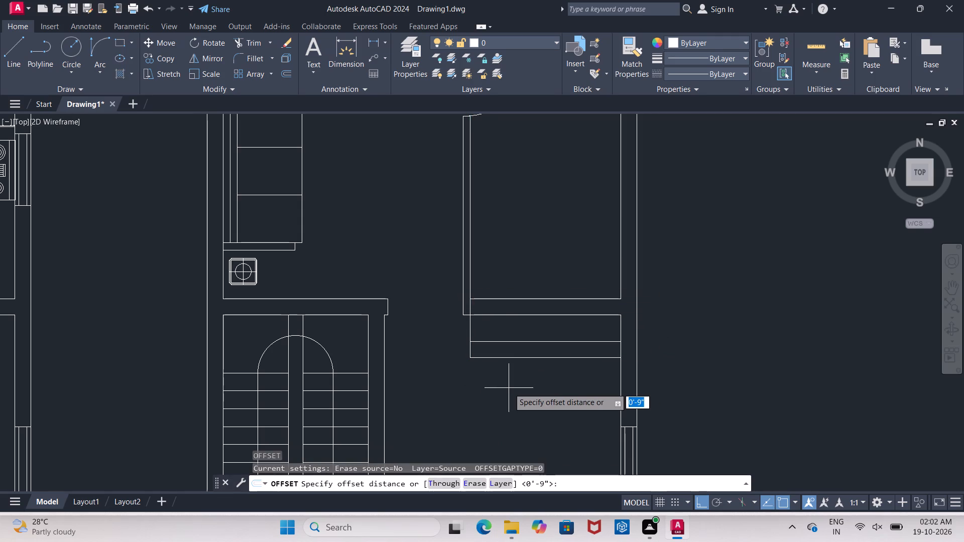
{"action": "type", "text": "4\""}
{"action": "key", "text": "Return"}
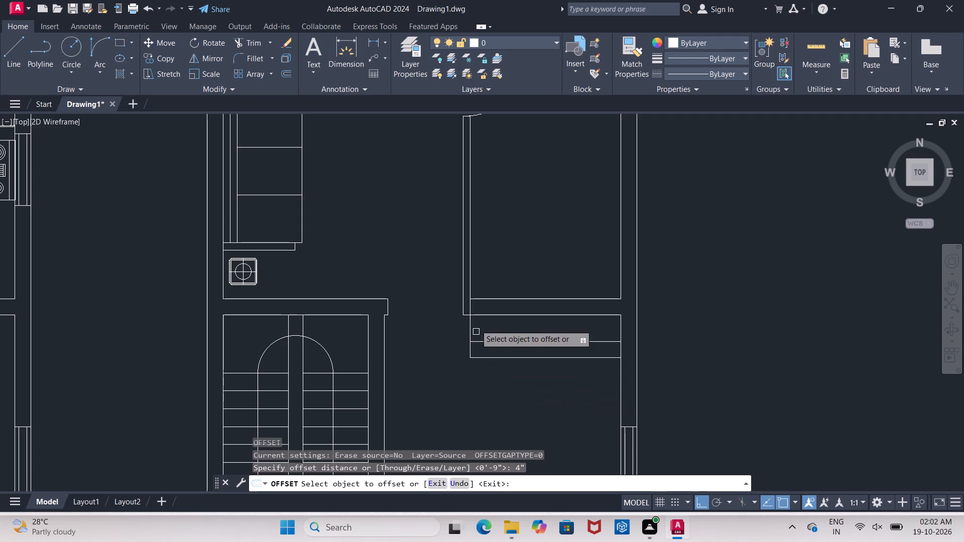
{"action": "left_click", "coordinate": [472, 338]}
{"action": "left_click", "coordinate": [462, 342]}
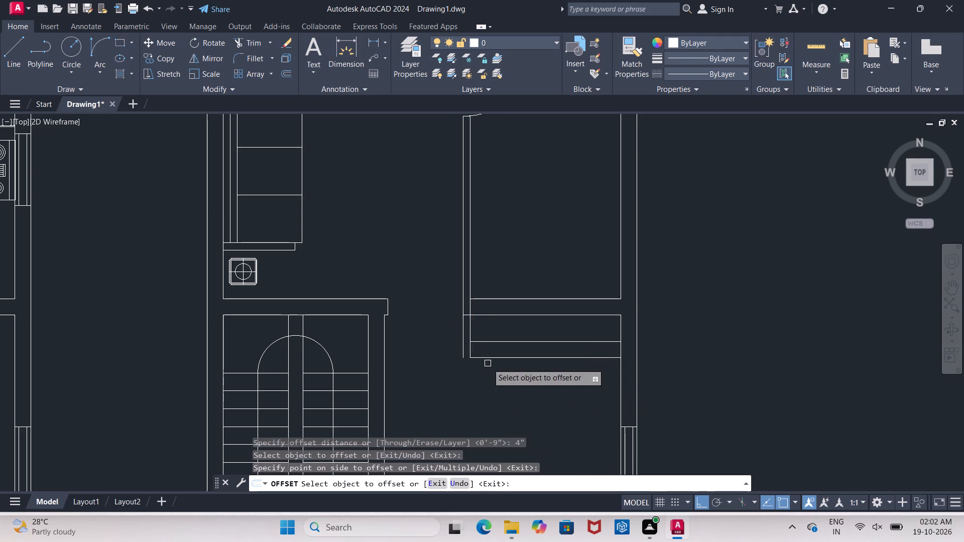
{"action": "key", "text": "Escape"}
Extend both lines of the relocated bottom wall to the partition's outer line.
{"action": "key", "text": "e"}
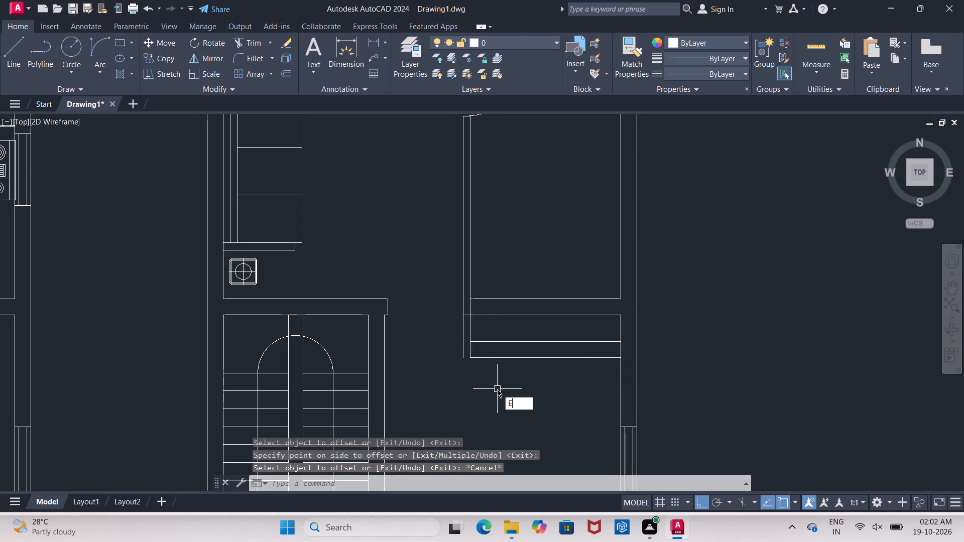
{"action": "key", "text": "x"}
{"action": "key", "text": "space"}
{"action": "key", "text": "space"}
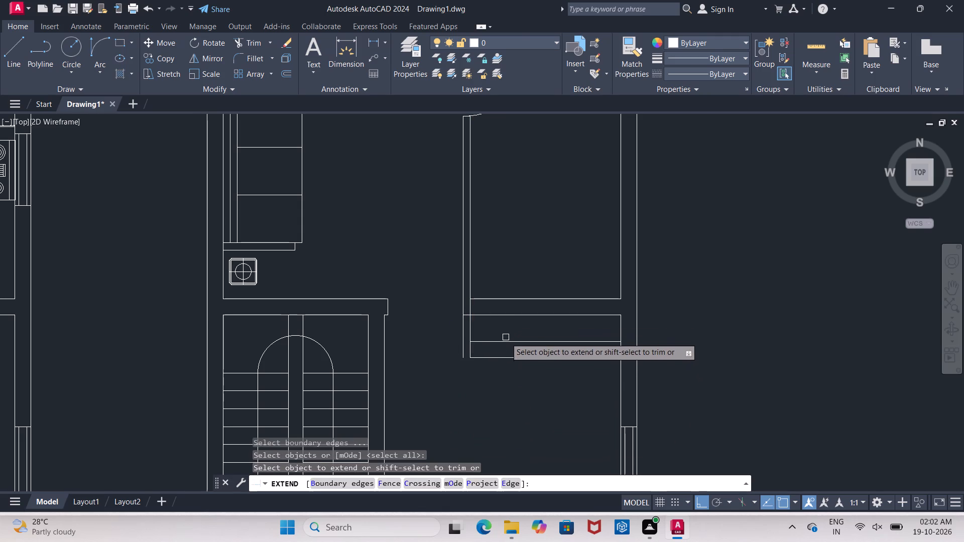
{"action": "left_click", "coordinate": [505, 340]}
{"action": "left_click", "coordinate": [502, 357]}
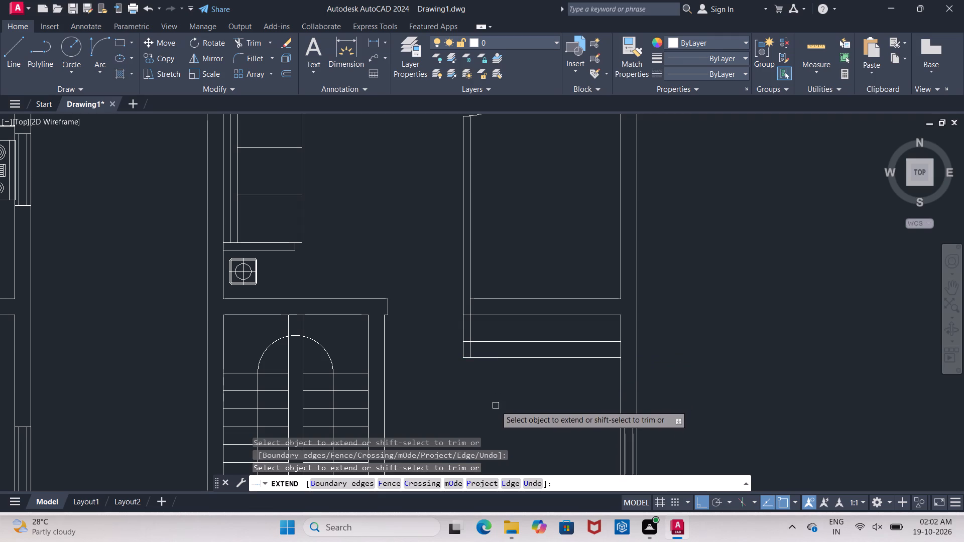
{"action": "key", "text": "Escape"}
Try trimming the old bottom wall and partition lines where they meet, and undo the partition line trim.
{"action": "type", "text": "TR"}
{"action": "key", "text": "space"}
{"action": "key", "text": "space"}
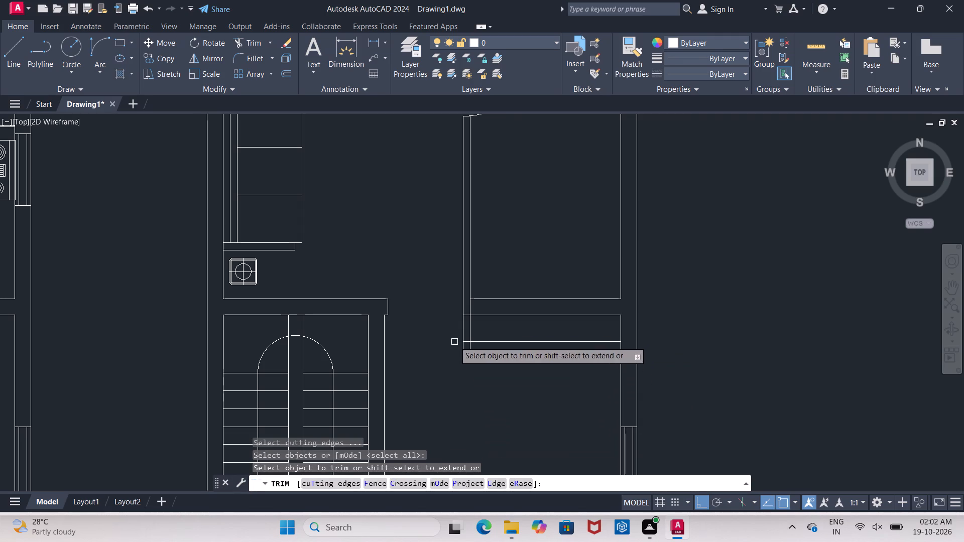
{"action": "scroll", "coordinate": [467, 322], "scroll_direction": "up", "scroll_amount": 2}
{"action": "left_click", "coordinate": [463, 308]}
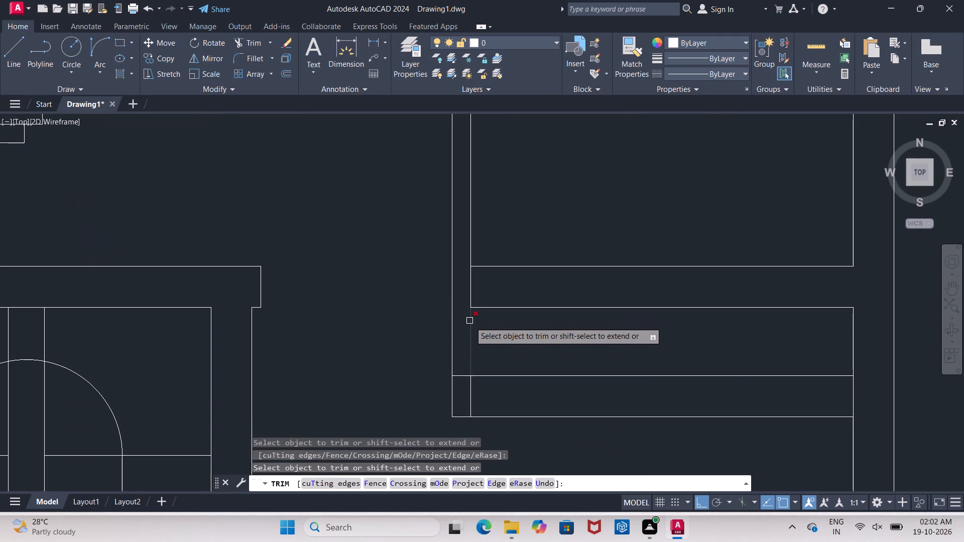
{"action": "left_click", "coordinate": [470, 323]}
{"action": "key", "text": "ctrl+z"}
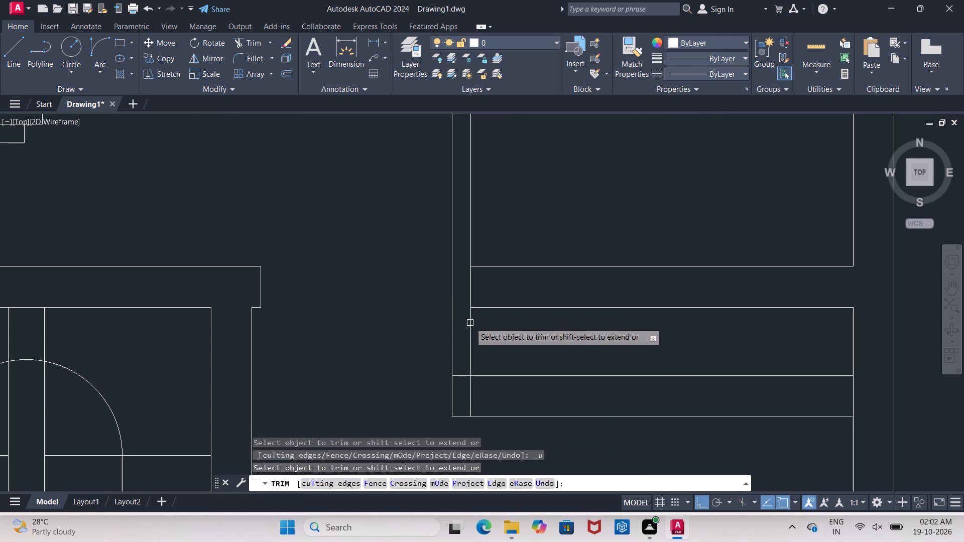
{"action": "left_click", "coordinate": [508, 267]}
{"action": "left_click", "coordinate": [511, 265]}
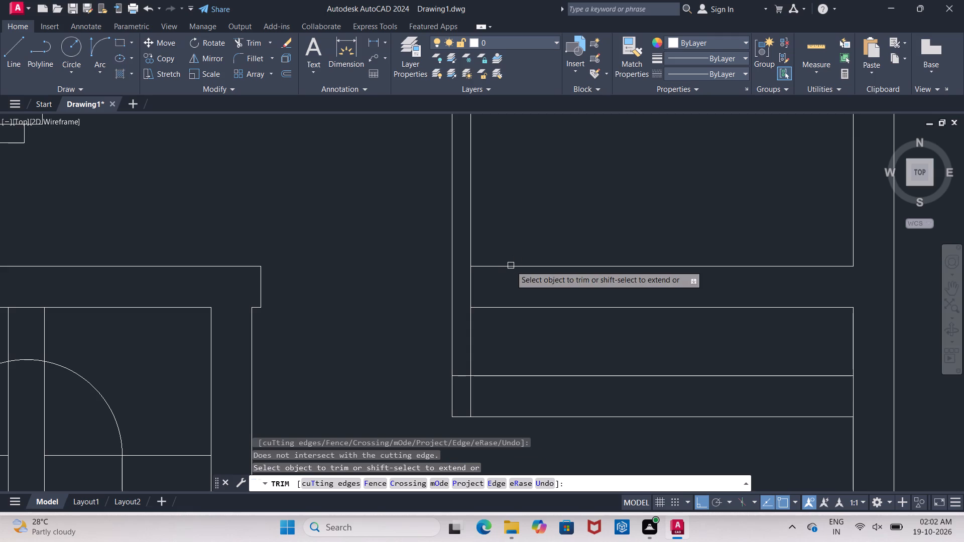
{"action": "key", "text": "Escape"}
Erase the two lines of the new room's old bottom wall.
{"action": "left_click", "coordinate": [511, 265]}
{"action": "left_click", "coordinate": [530, 306]}
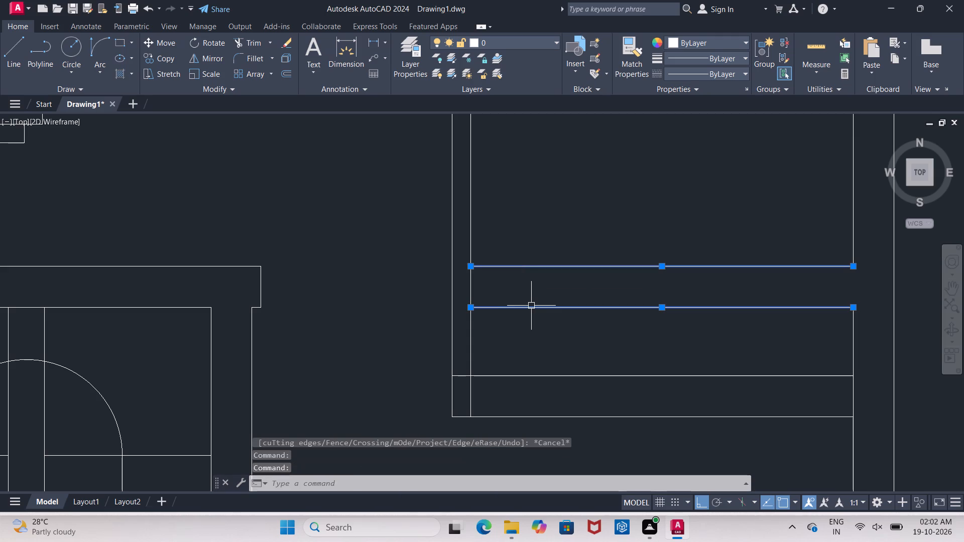
{"action": "key", "text": "Delete"}
{"action": "key", "text": "Escape"}
Extend the inner line of the copied plan's right exterior wall across the gap at the erased bottom wall.
{"action": "type", "text": "EX"}
{"action": "key", "text": "space"}
{"action": "key", "text": "space"}
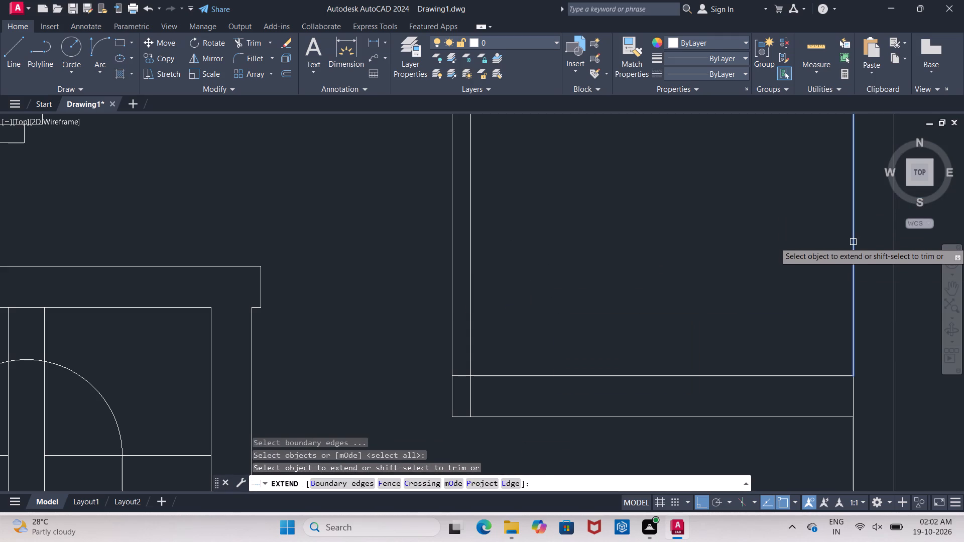
{"action": "triple_click", "coordinate": [853, 242]}
{"action": "left_click", "coordinate": [853, 245]}
{"action": "left_click_drag", "start_coordinate": [853, 252], "coordinate": [854, 259]}
{"action": "left_click", "coordinate": [850, 290]}
{"action": "left_click_drag", "start_coordinate": [857, 315], "coordinate": [859, 324]}
{"action": "scroll", "coordinate": [855, 322], "scroll_direction": "down", "scroll_amount": 3}
{"action": "middle_click", "coordinate": [852, 296]}
{"action": "scroll", "coordinate": [844, 287], "scroll_direction": "down", "scroll_amount": 2}
{"action": "middle_click_drag", "start_coordinate": [844, 287], "coordinate": [779, 243]}
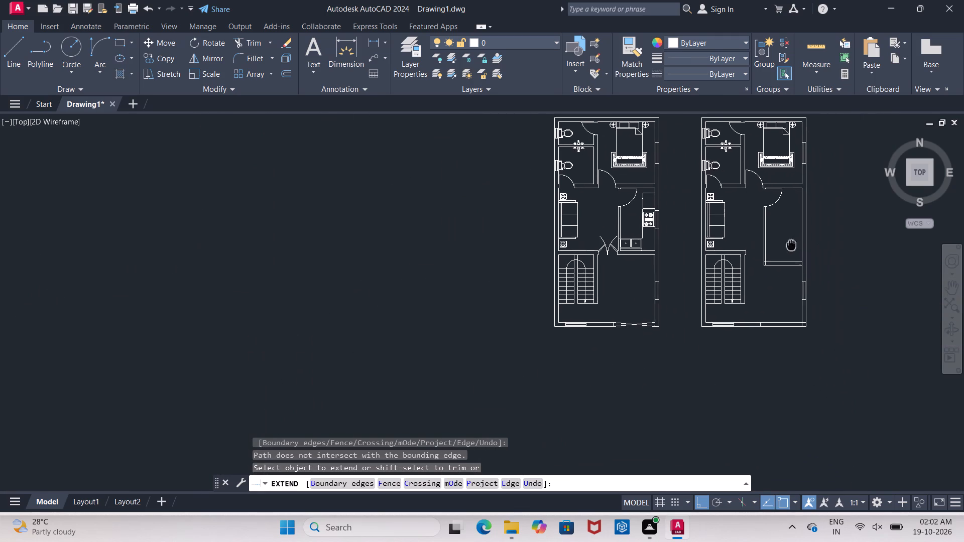
{"action": "middle_click_drag", "start_coordinate": [779, 243], "coordinate": [761, 286]}
{"action": "left_click", "coordinate": [760, 279]}
{"action": "triple_click", "coordinate": [765, 274]}
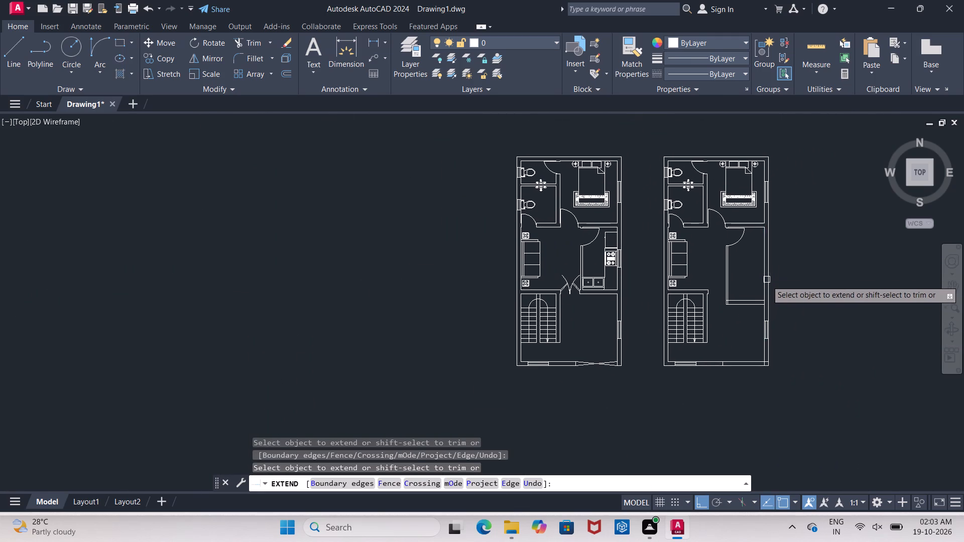
{"action": "double_click", "coordinate": [764, 315]}
{"action": "left_click", "coordinate": [762, 280]}
{"action": "left_click", "coordinate": [766, 264]}
{"action": "left_click", "coordinate": [767, 253]}
{"action": "left_click", "coordinate": [767, 247]}
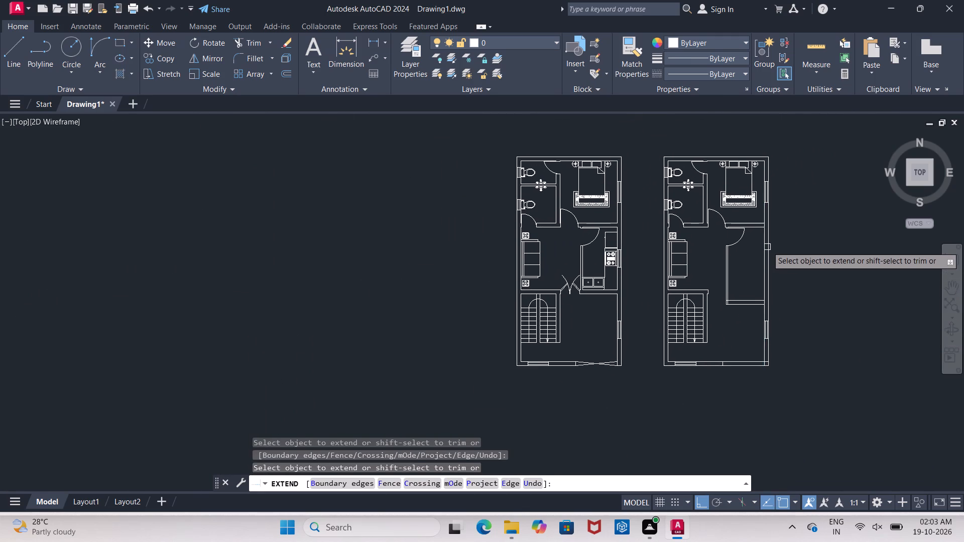
{"action": "left_click", "coordinate": [767, 243]}
{"action": "left_click", "coordinate": [764, 264]}
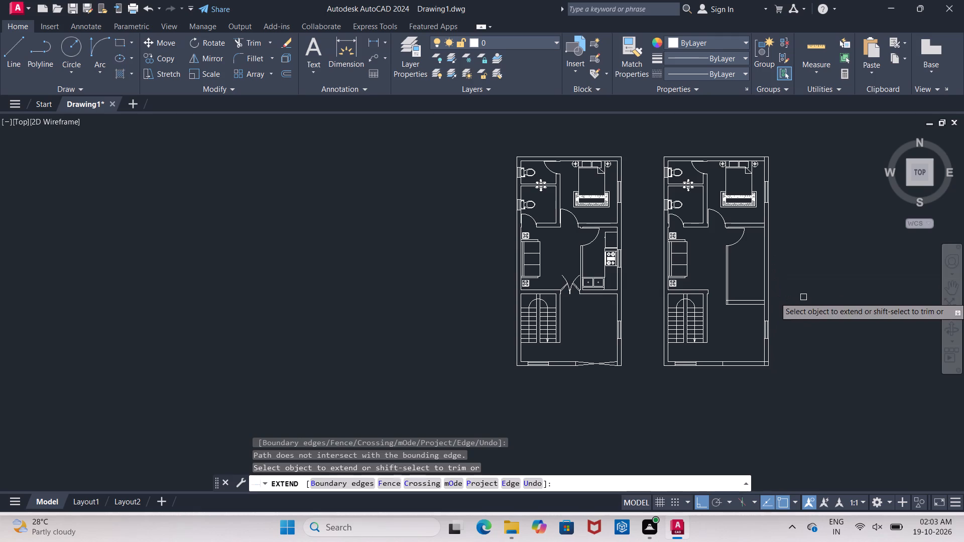
{"action": "key", "text": "Escape"}
Trim the overrunning piece of the right wall's inner line at the plan's bottom-right corner.
{"action": "key", "text": "t"}
{"action": "key", "text": "r"}
{"action": "key", "text": "space"}
{"action": "key", "text": "space"}
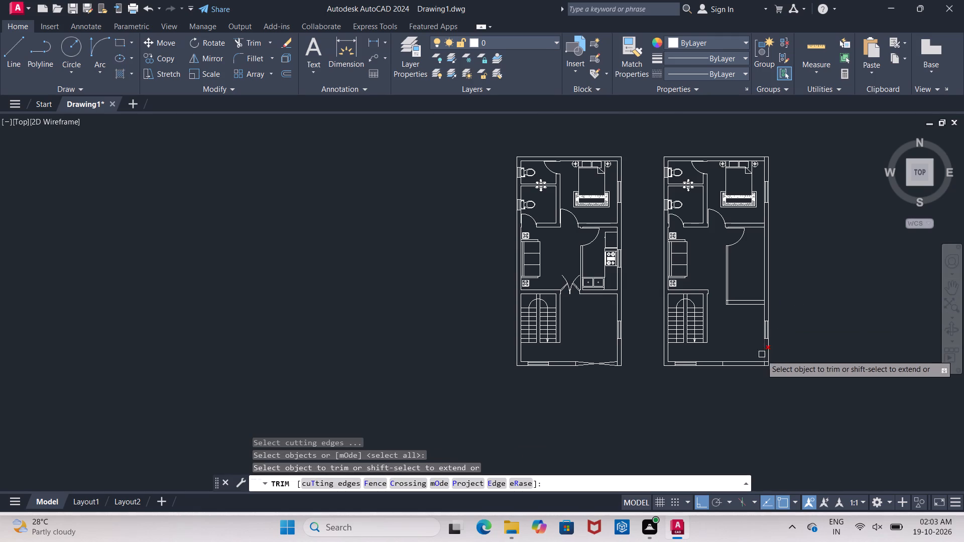
{"action": "scroll", "coordinate": [760, 357], "scroll_direction": "up", "scroll_amount": 3}
{"action": "left_click", "coordinate": [769, 385]}
{"action": "left_click", "coordinate": [778, 374]}
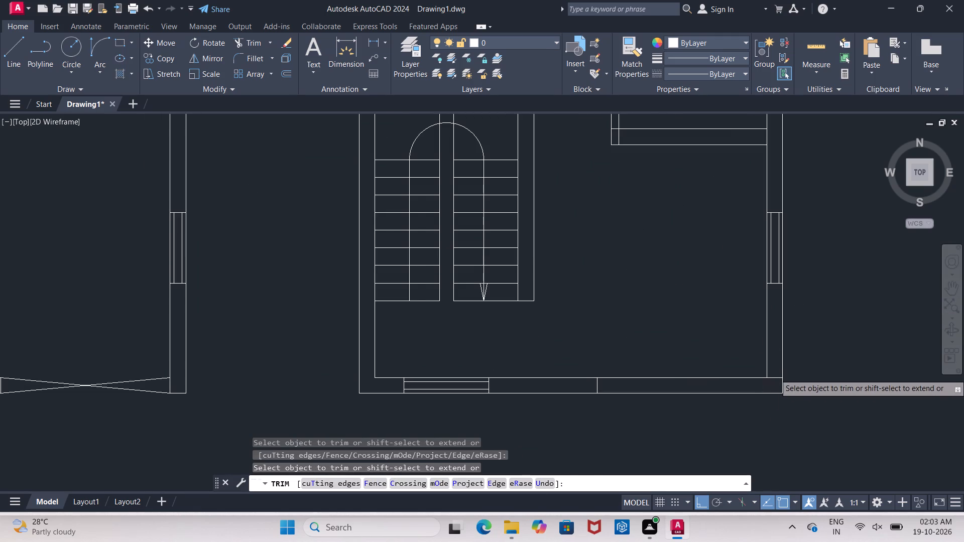
{"action": "left_click", "coordinate": [776, 379]}
Trim the right wall's inner line where it crosses the relocated bottom wall, the bedroom's lower wall and the top wall.
{"action": "scroll", "coordinate": [775, 369], "scroll_direction": "down", "scroll_amount": 2}
{"action": "middle_click_drag", "start_coordinate": [772, 308], "coordinate": [714, 436]}
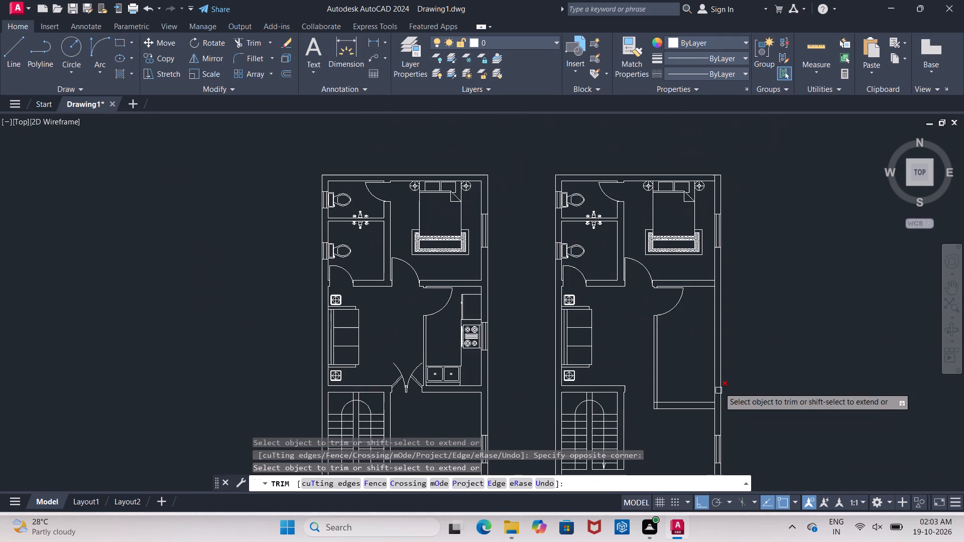
{"action": "scroll", "coordinate": [704, 407], "scroll_direction": "up", "scroll_amount": 4}
{"action": "left_click", "coordinate": [735, 417]}
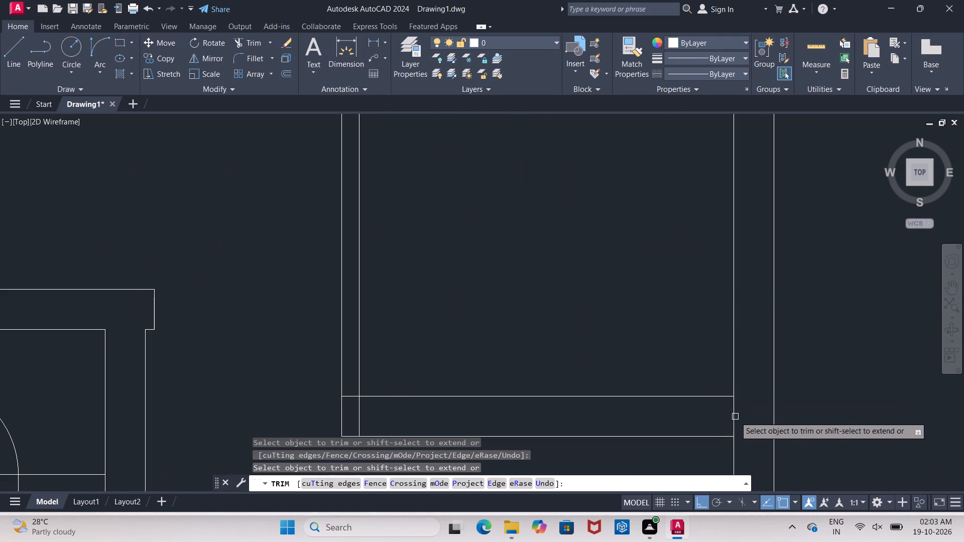
{"action": "double_click", "coordinate": [734, 413]}
{"action": "scroll", "coordinate": [734, 412], "scroll_direction": "down", "scroll_amount": 3}
{"action": "scroll", "coordinate": [737, 216], "scroll_direction": "up", "scroll_amount": 1}
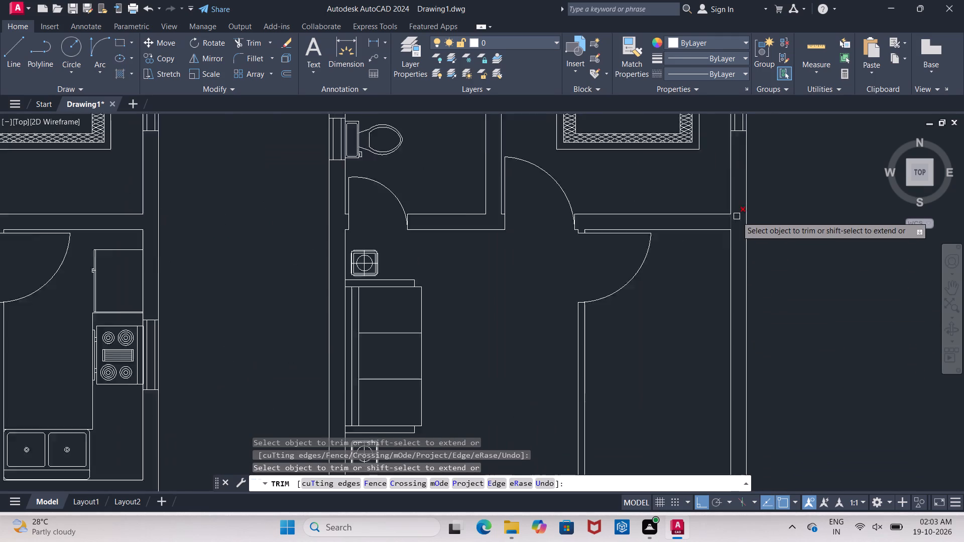
{"action": "scroll", "coordinate": [737, 216], "scroll_direction": "up", "scroll_amount": 1}
{"action": "left_click", "coordinate": [725, 225]}
{"action": "scroll", "coordinate": [726, 226], "scroll_direction": "down", "scroll_amount": 4}
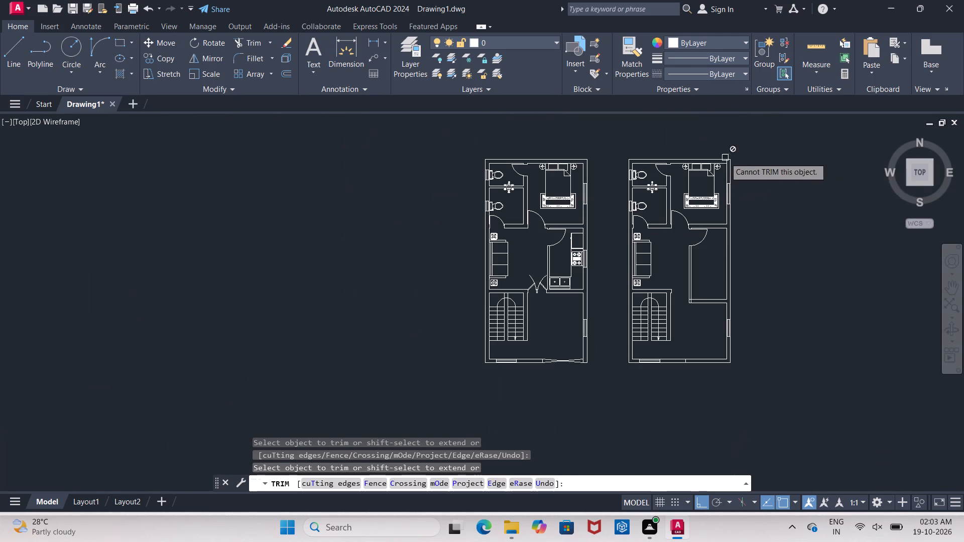
{"action": "scroll", "coordinate": [725, 157], "scroll_direction": "up", "scroll_amount": 3}
{"action": "left_click", "coordinate": [727, 177]}
{"action": "scroll", "coordinate": [728, 180], "scroll_direction": "down", "scroll_amount": 2}
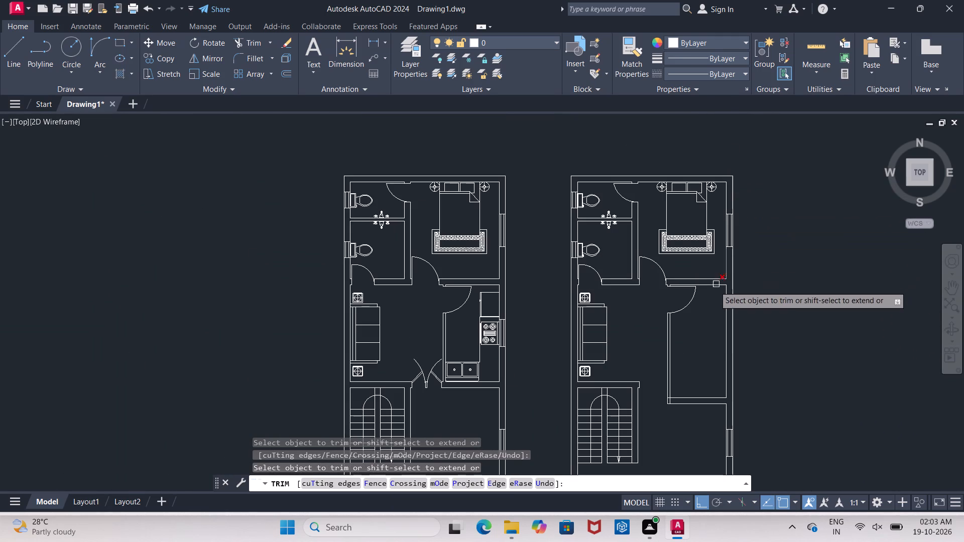
Trim the crossing line pieces where the 4" partition meets the relocated bottom wall to open the corner.
{"action": "middle_click_drag", "start_coordinate": [694, 333], "coordinate": [698, 273]}
{"action": "scroll", "coordinate": [698, 275], "scroll_direction": "down", "scroll_amount": 1}
{"action": "scroll", "coordinate": [682, 320], "scroll_direction": "up", "scroll_amount": 5}
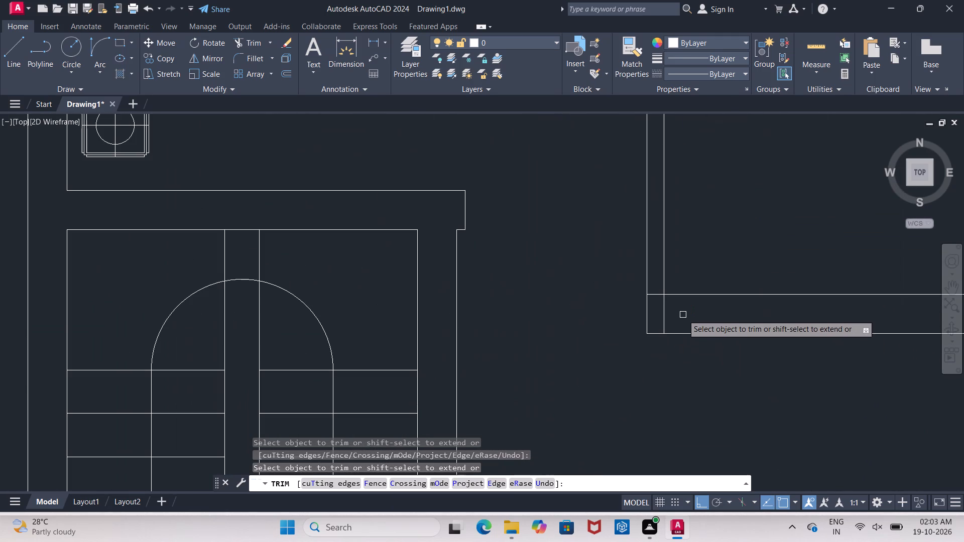
{"action": "left_click", "coordinate": [659, 295]}
{"action": "left_click", "coordinate": [663, 309]}
{"action": "scroll", "coordinate": [664, 309], "scroll_direction": "down", "scroll_amount": 3}
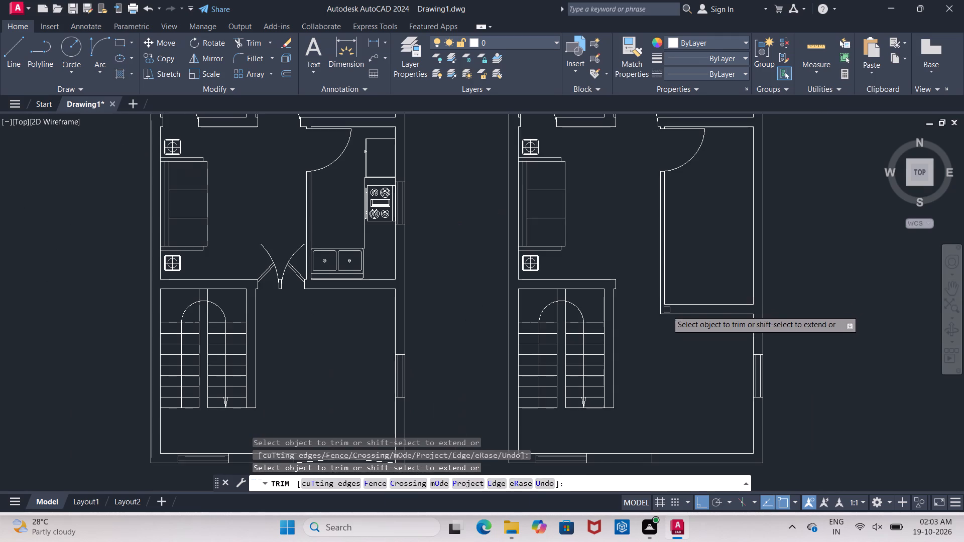
Extend the copied plan's outer stair-wall line up to the horizontal wall line above the stairs.
{"action": "middle_click_drag", "start_coordinate": [694, 197], "coordinate": [679, 259]}
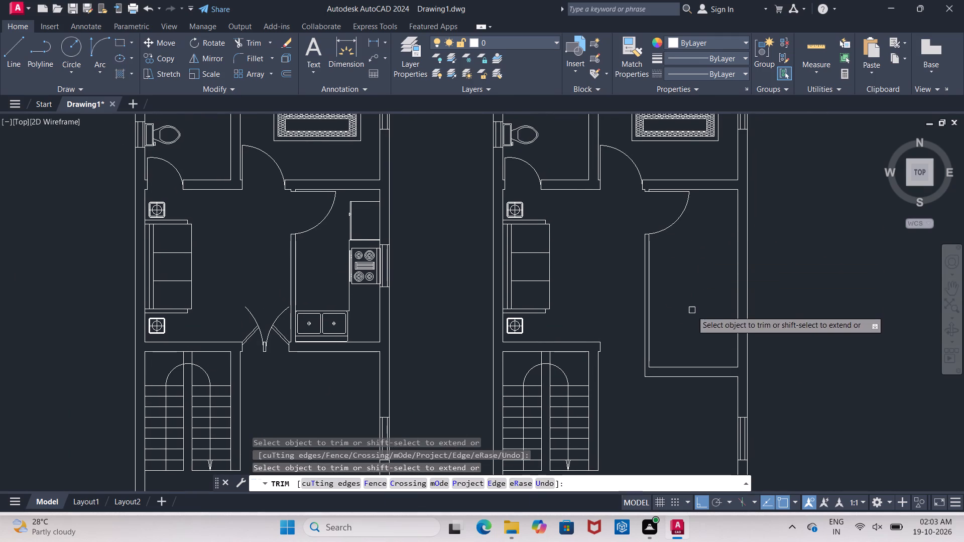
{"action": "middle_click_drag", "start_coordinate": [692, 311], "coordinate": [696, 256]}
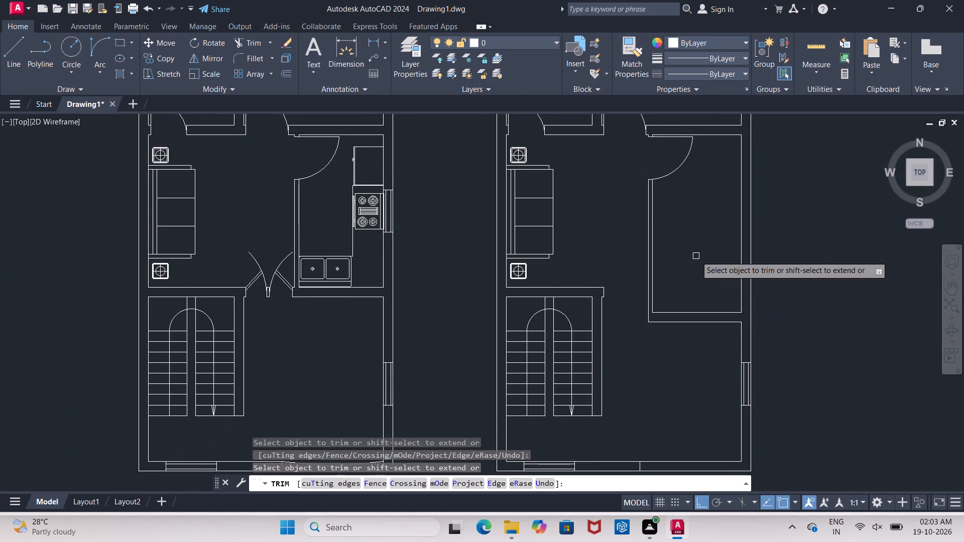
{"action": "middle_click_drag", "start_coordinate": [669, 376], "coordinate": [665, 331]}
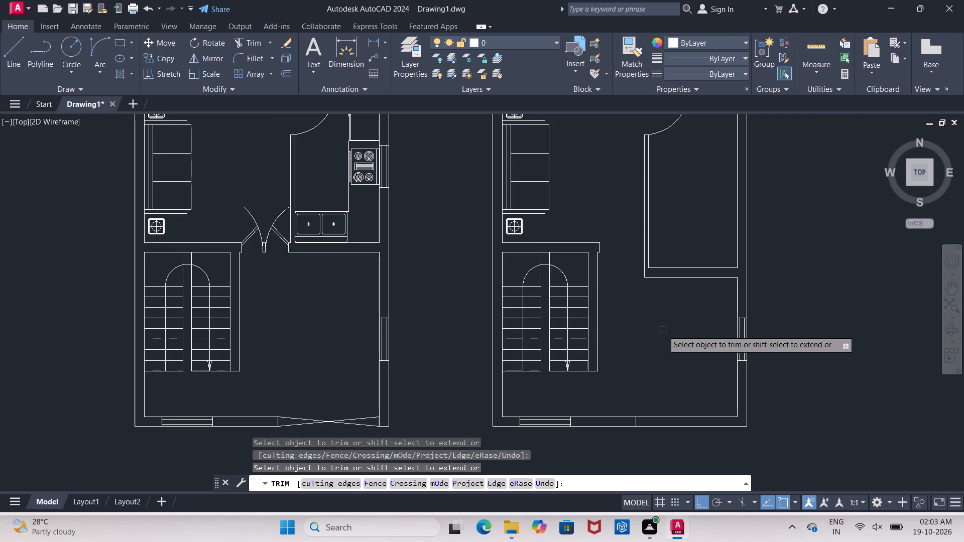
{"action": "scroll", "coordinate": [607, 264], "scroll_direction": "up", "scroll_amount": 3}
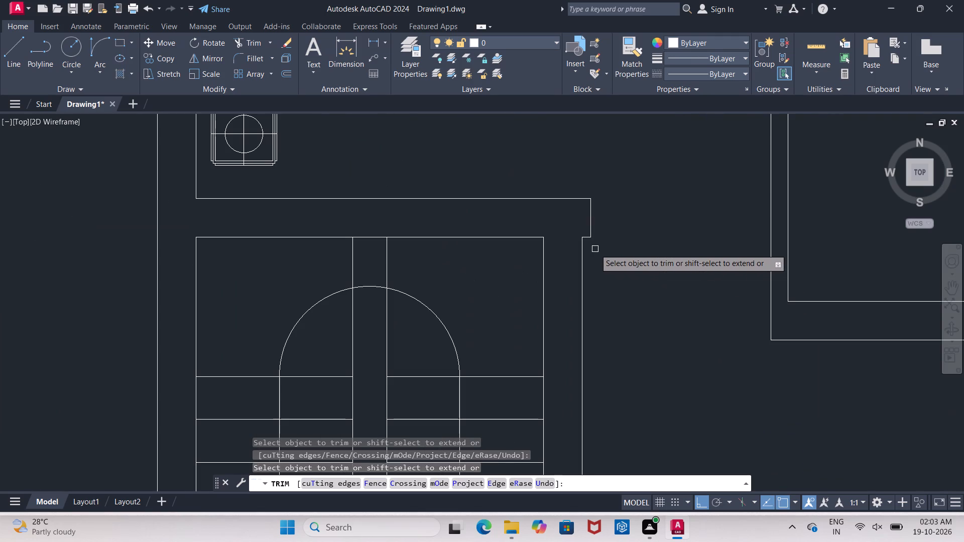
{"action": "key", "text": "Escape"}
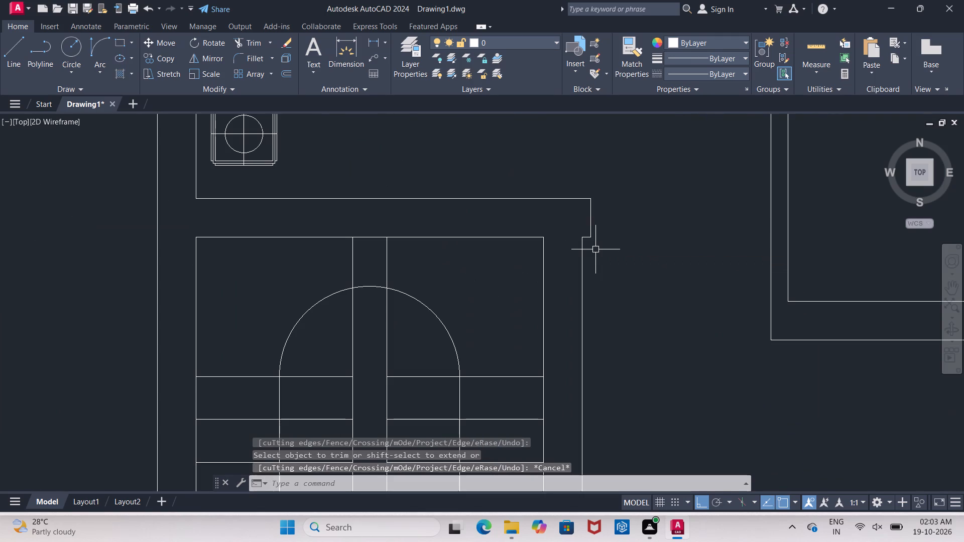
{"action": "type", "text": "EX"}
{"action": "key", "text": "space"}
{"action": "key", "text": "space"}
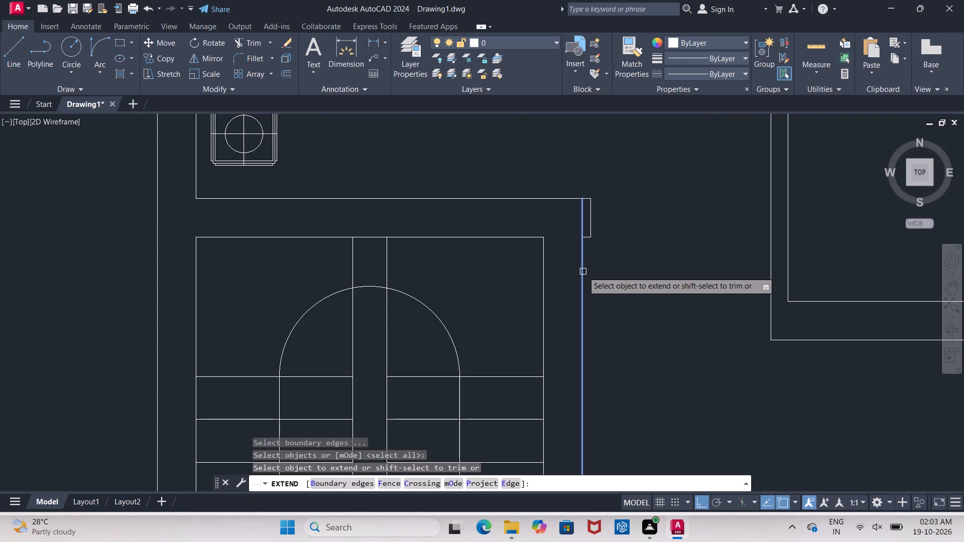
{"action": "left_click", "coordinate": [583, 272]}
{"action": "key", "text": "Escape"}
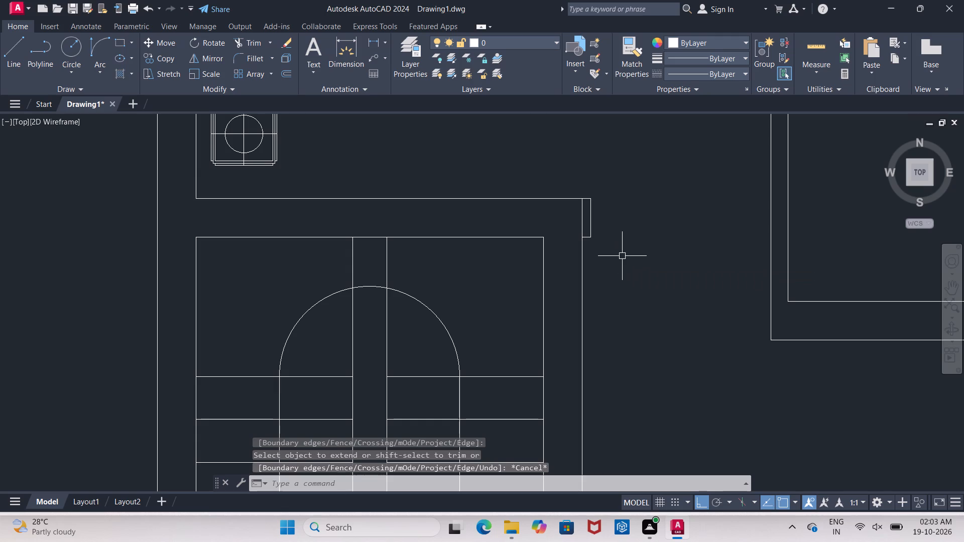
Remove the leftover door jamb at the stair wall's top-right corner by trimming its upper line and erasing the two remaining short lines.
{"action": "key", "text": "t"}
{"action": "type", "text": "R"}
{"action": "key", "text": "space"}
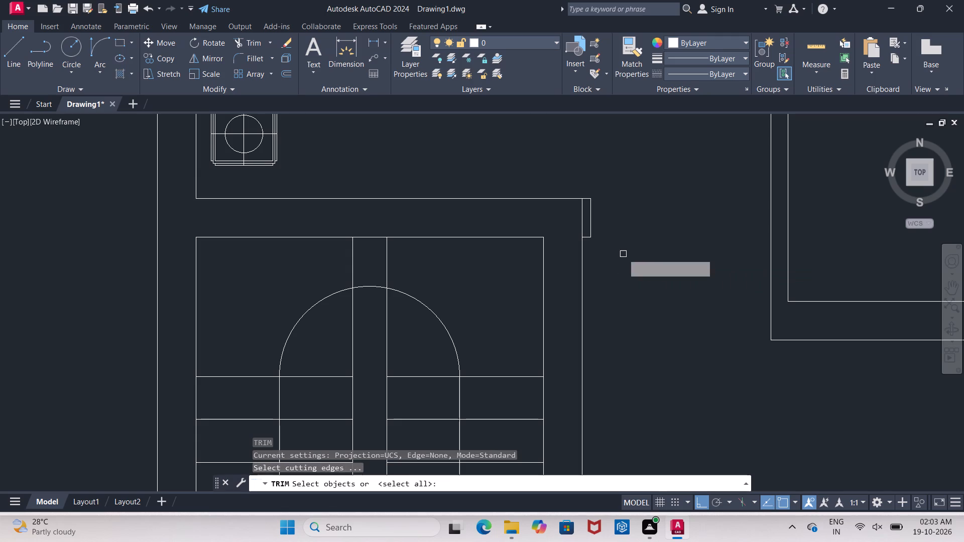
{"action": "key", "text": "space"}
{"action": "scroll", "coordinate": [587, 212], "scroll_direction": "up", "scroll_amount": 2}
{"action": "left_click", "coordinate": [585, 177]}
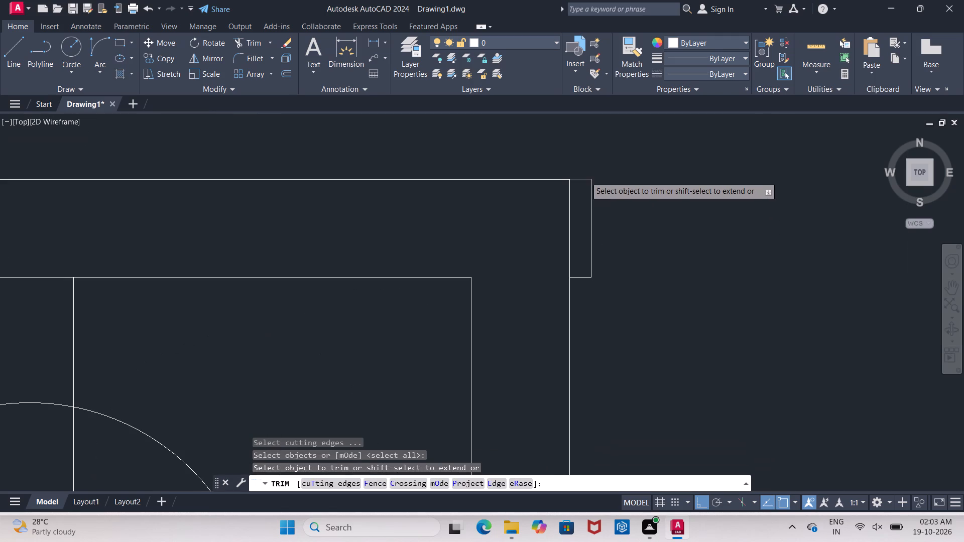
{"action": "left_click", "coordinate": [580, 279]}
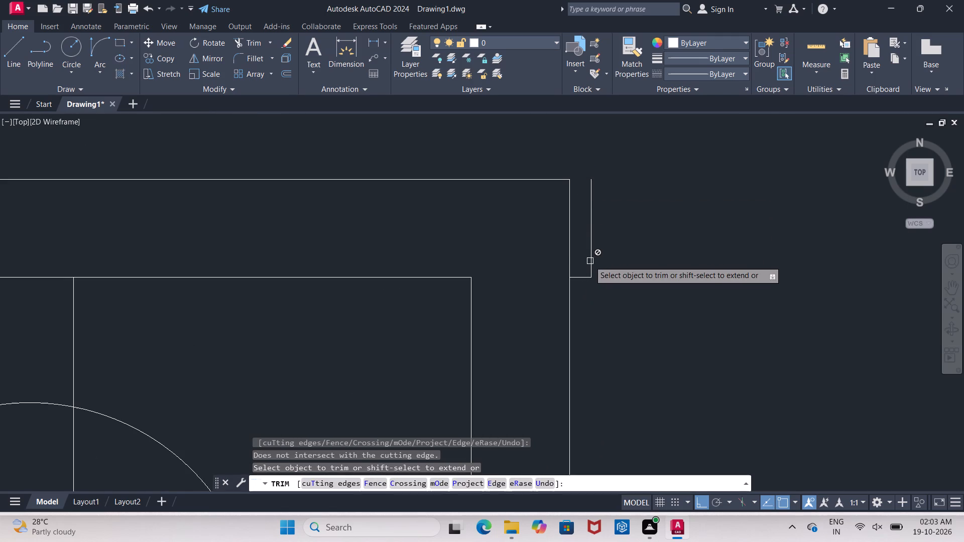
{"action": "key", "text": "Escape"}
{"action": "left_click", "coordinate": [589, 261]}
{"action": "left_click", "coordinate": [582, 275]}
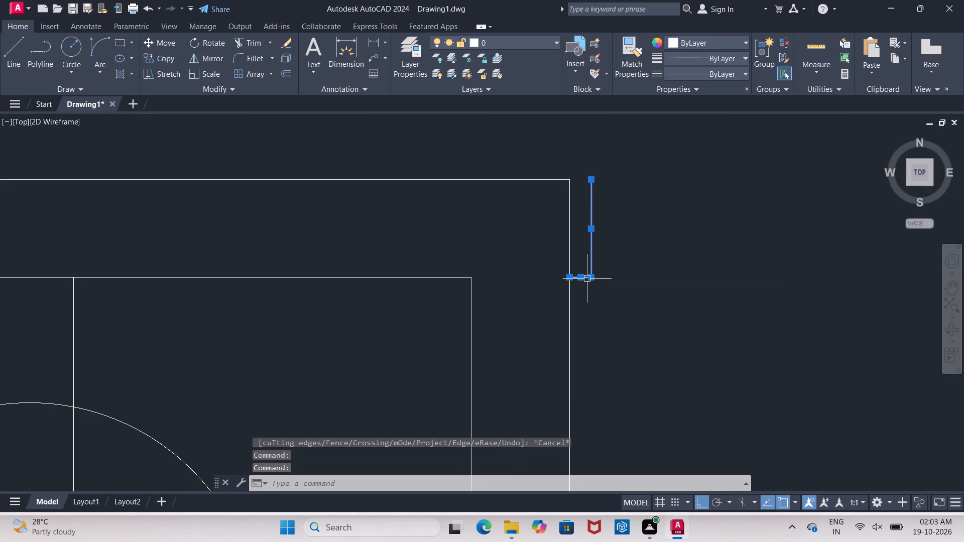
{"action": "key", "text": "Delete"}
Review the copied plan's new room, stair corner and lower hall against the original plan.
{"action": "scroll", "coordinate": [587, 279], "scroll_direction": "down", "scroll_amount": 5}
{"action": "middle_click_drag", "start_coordinate": [587, 253], "coordinate": [581, 295]}
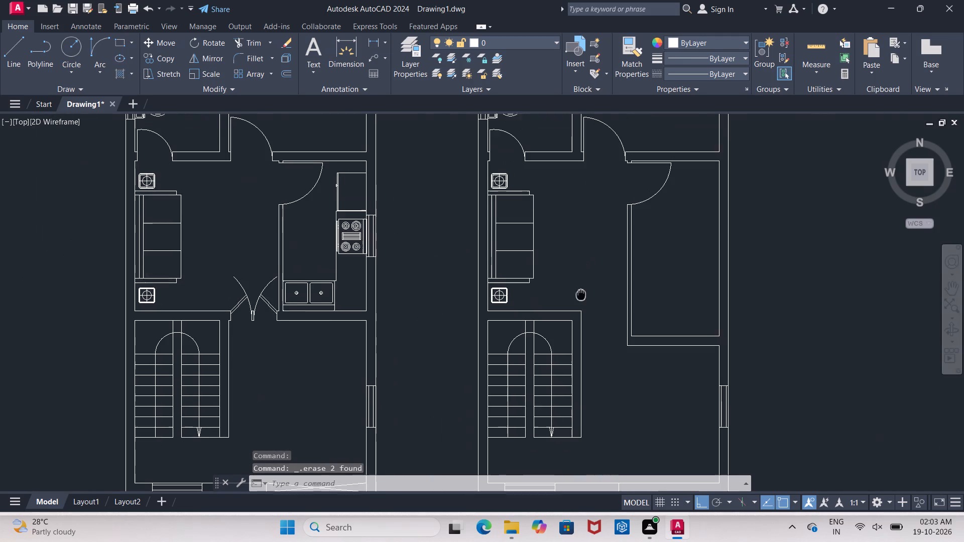
{"action": "middle_click_drag", "start_coordinate": [581, 295], "coordinate": [581, 298]}
{"action": "middle_click_drag", "start_coordinate": [568, 250], "coordinate": [571, 268]}
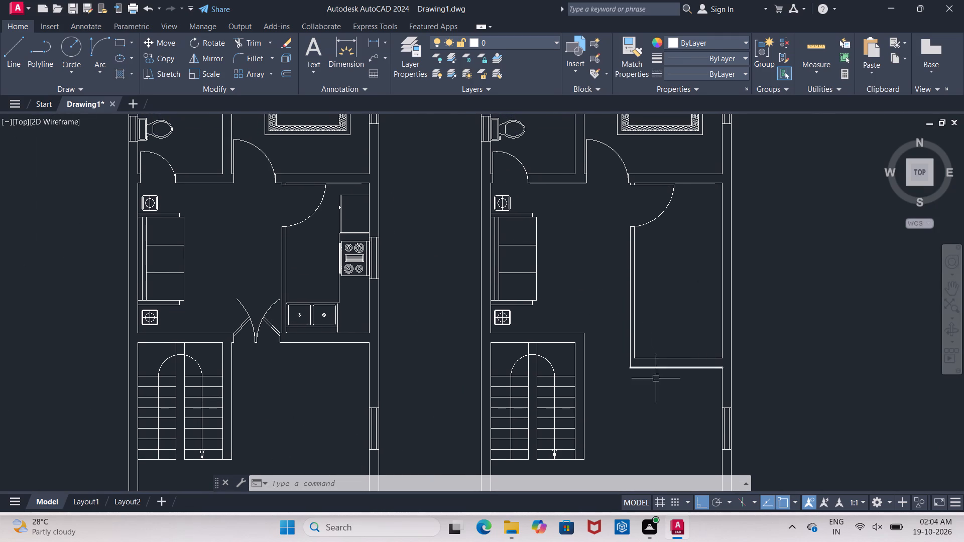
{"action": "middle_click_drag", "start_coordinate": [659, 403], "coordinate": [645, 291]}
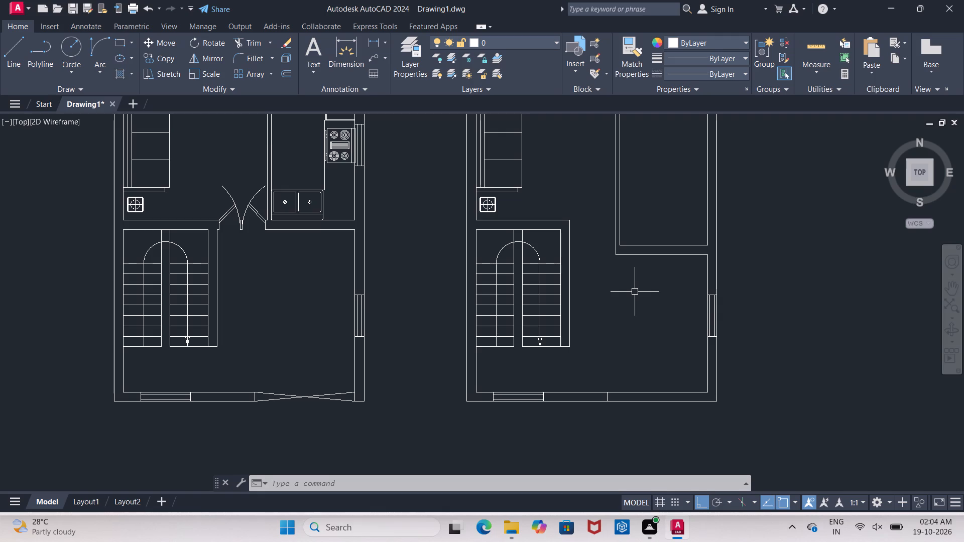
{"action": "middle_click_drag", "start_coordinate": [633, 302], "coordinate": [614, 317]}
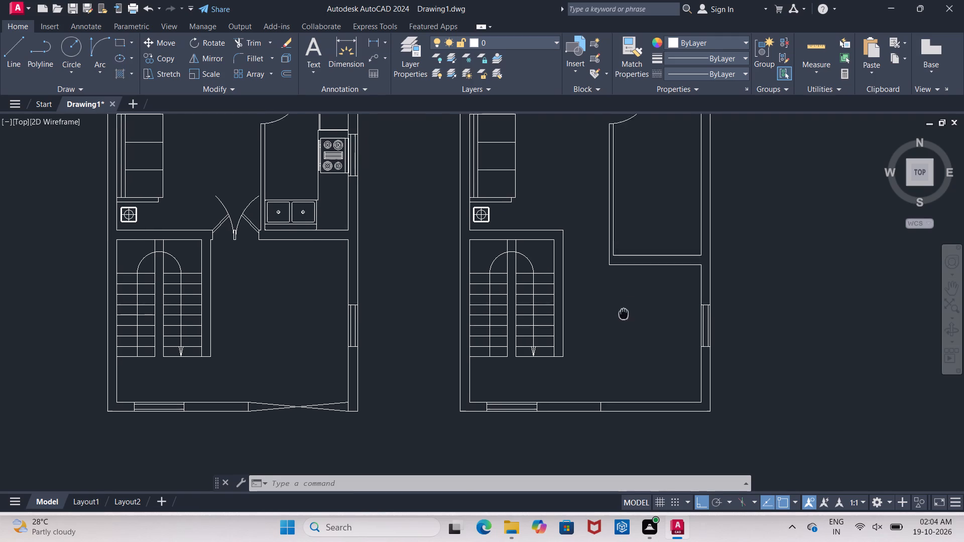
{"action": "middle_click_drag", "start_coordinate": [614, 317], "coordinate": [598, 320]}
{"action": "scroll", "coordinate": [598, 320], "scroll_direction": "down", "scroll_amount": 2}
{"action": "scroll", "coordinate": [601, 319], "scroll_direction": "up", "scroll_amount": 2}
{"action": "middle_click_drag", "start_coordinate": [601, 319], "coordinate": [599, 383]}
{"action": "scroll", "coordinate": [601, 333], "scroll_direction": "down", "scroll_amount": 1}
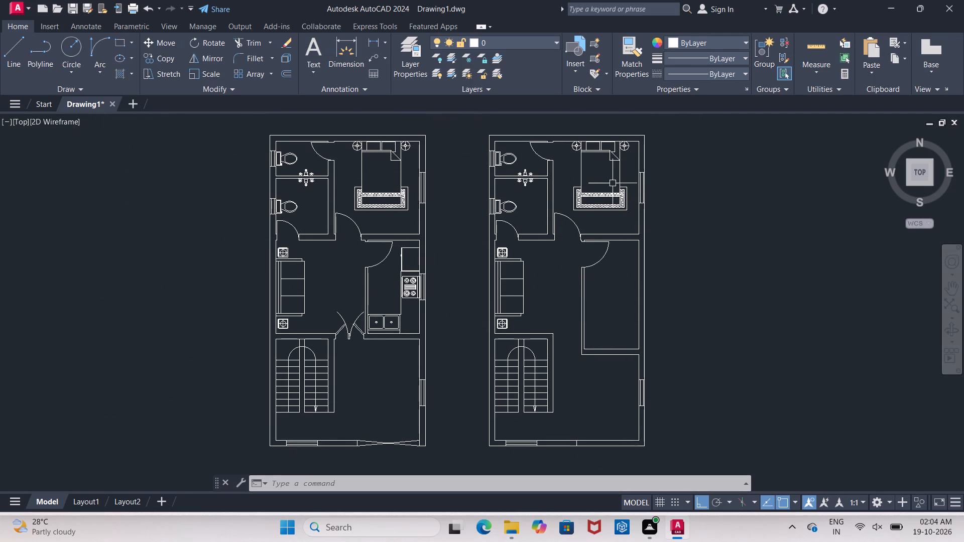
Copy the upper bedroom's bed, side lamps and rug about 17' straight down into the new room of the copied plan.
{"action": "middle_click_drag", "start_coordinate": [612, 183], "coordinate": [574, 239]}
{"action": "scroll", "coordinate": [560, 203], "scroll_direction": "up", "scroll_amount": 3}
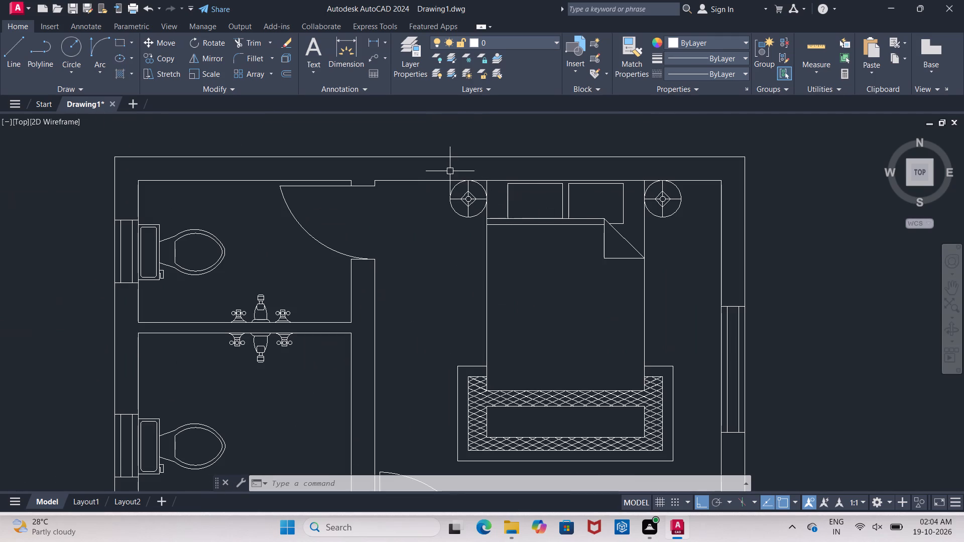
{"action": "left_click", "coordinate": [438, 170]}
{"action": "middle_click_drag", "start_coordinate": [582, 349], "coordinate": [552, 292]}
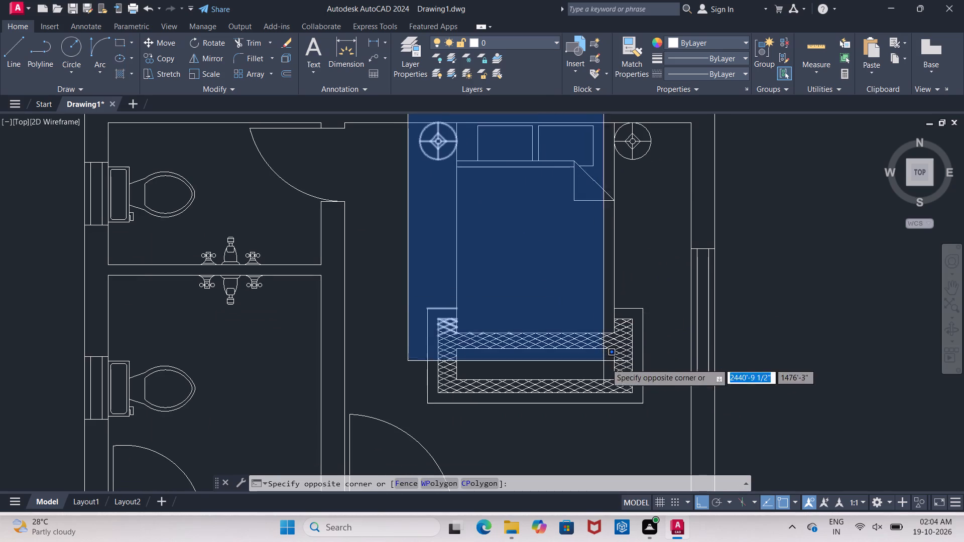
{"action": "left_click", "coordinate": [658, 424]}
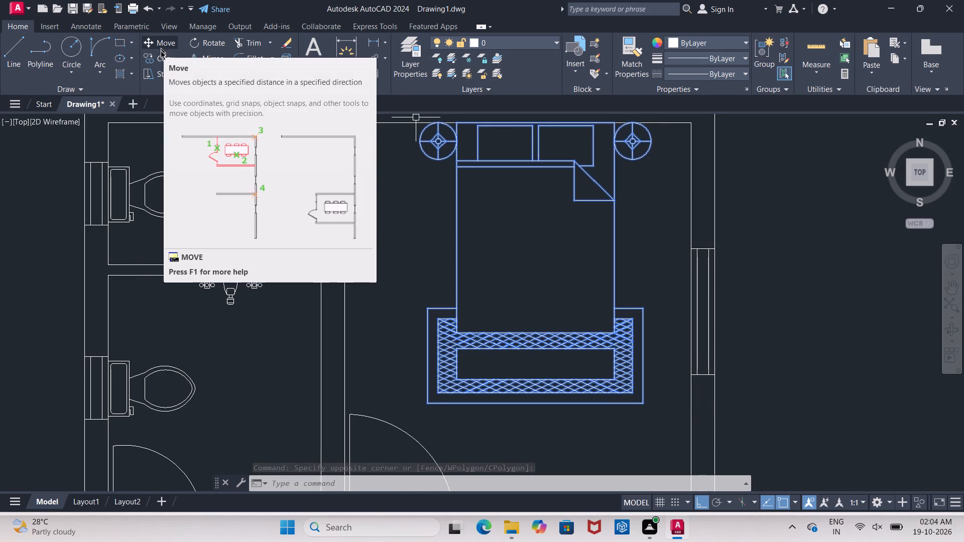
{"action": "left_click", "coordinate": [161, 58]}
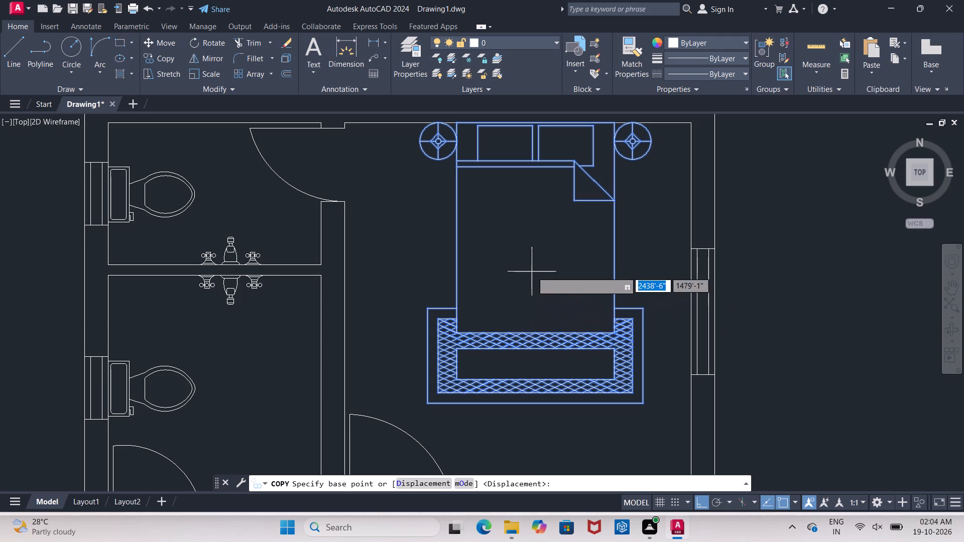
{"action": "left_click_drag", "start_coordinate": [532, 272], "coordinate": [533, 278]}
{"action": "middle_click_drag", "start_coordinate": [536, 308], "coordinate": [533, 154]}
{"action": "scroll", "coordinate": [535, 172], "scroll_direction": "down", "scroll_amount": 3}
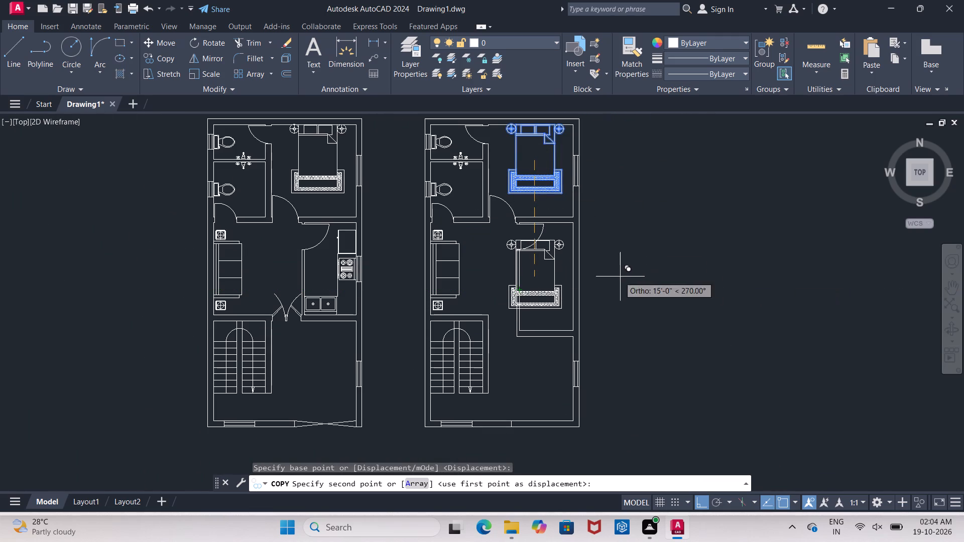
{"action": "left_click", "coordinate": [543, 290]}
{"action": "scroll", "coordinate": [543, 290], "scroll_direction": "up", "scroll_amount": 1}
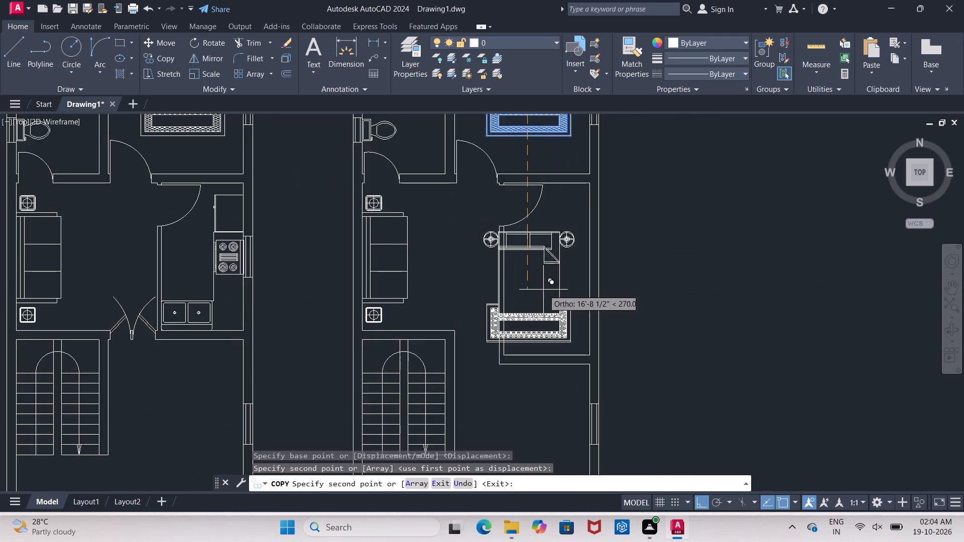
{"action": "scroll", "coordinate": [543, 290], "scroll_direction": "up", "scroll_amount": 1}
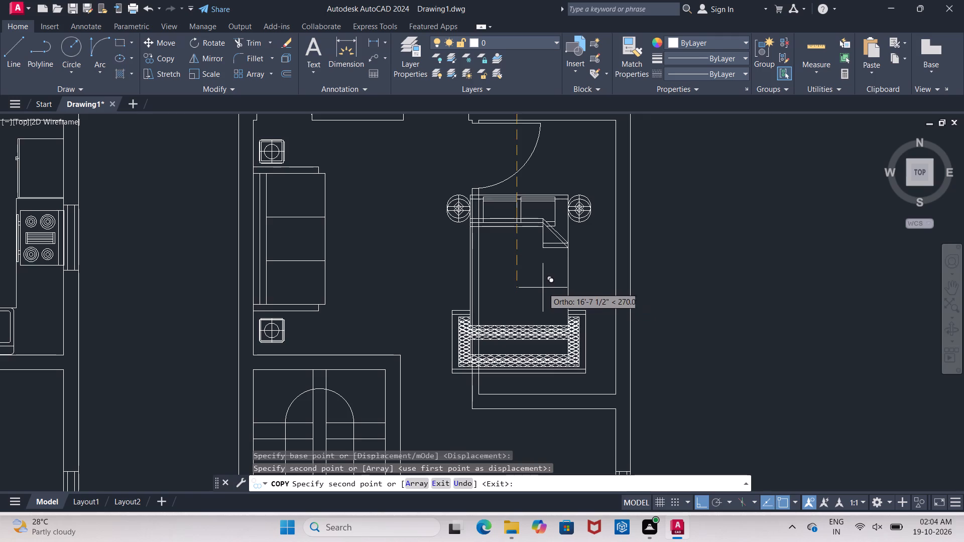
{"action": "key", "text": "Escape"}
Scale the new room's bed set down to about two-thirds size from the rug's bottom-right corner.
{"action": "left_click", "coordinate": [433, 192]}
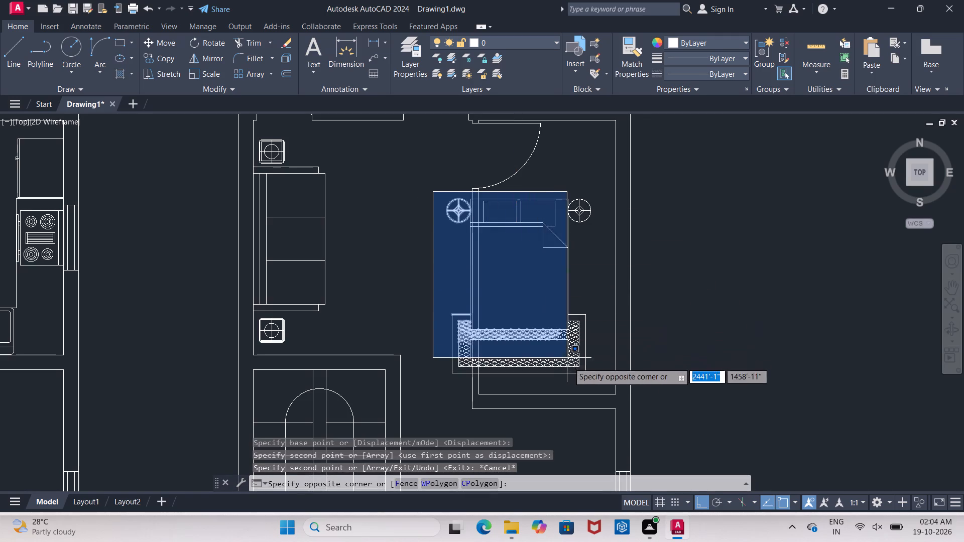
{"action": "left_click", "coordinate": [595, 386]}
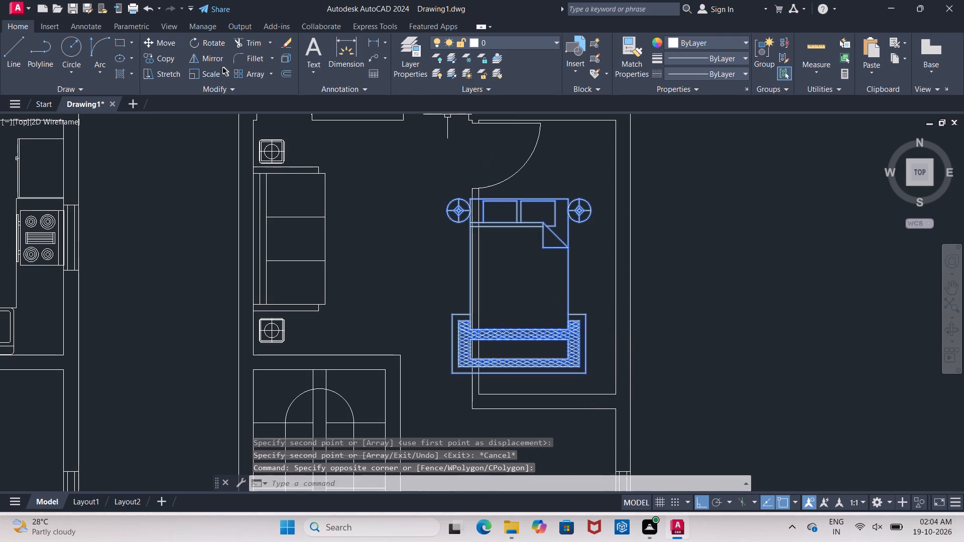
{"action": "left_click", "coordinate": [202, 74]}
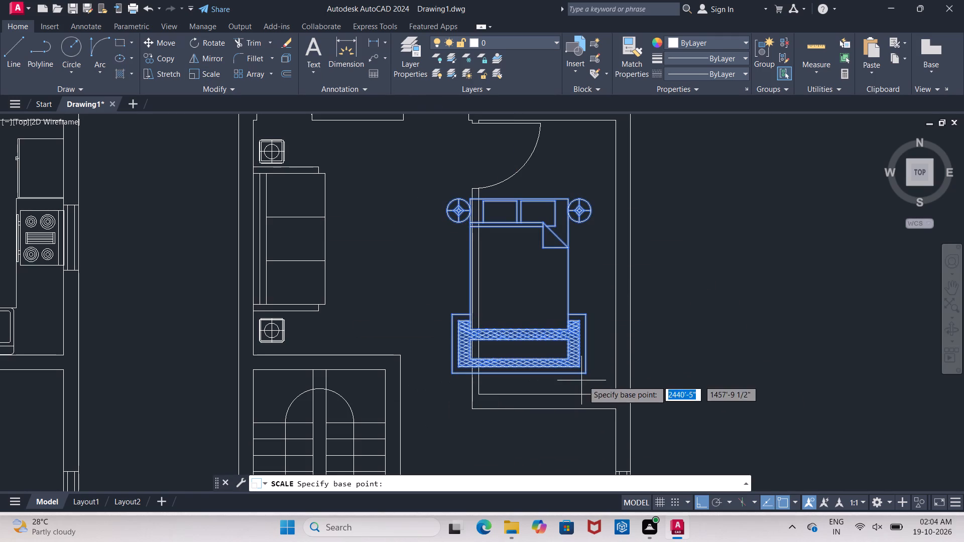
{"action": "left_click", "coordinate": [583, 374]}
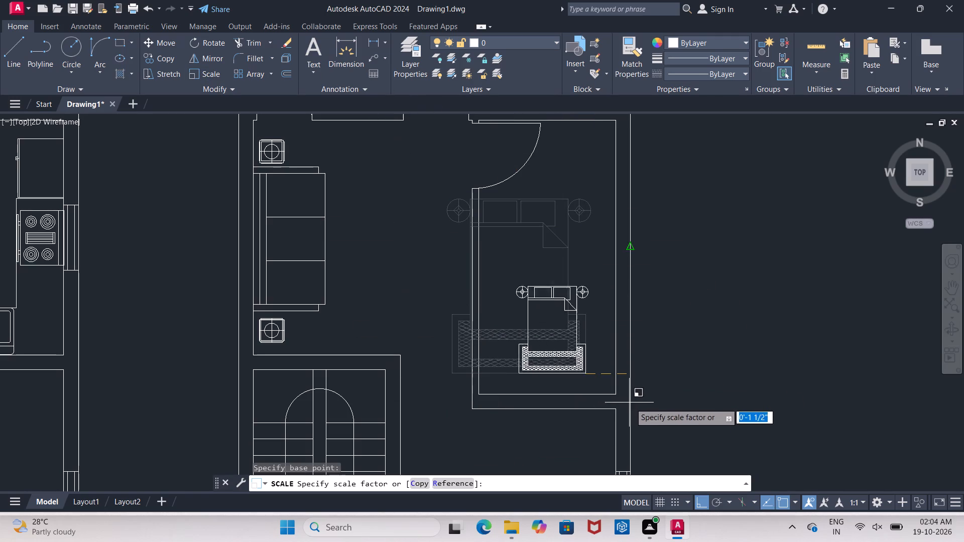
{"action": "left_click", "coordinate": [644, 418]}
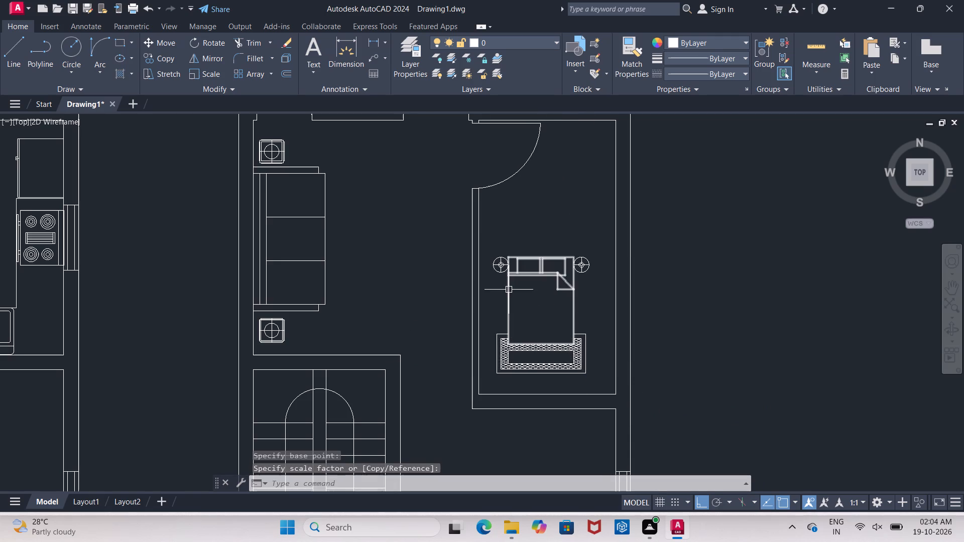
Rotate the scaled-down bed set by 180° about a point at its right-hand side lamp.
{"action": "left_click", "coordinate": [489, 247]}
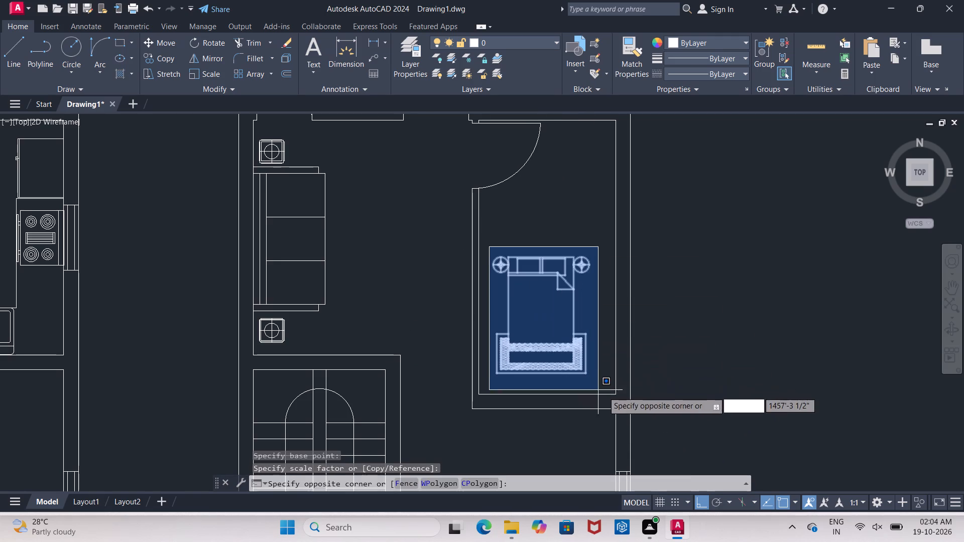
{"action": "left_click", "coordinate": [603, 382]}
{"action": "scroll", "coordinate": [537, 259], "scroll_direction": "down", "scroll_amount": 3}
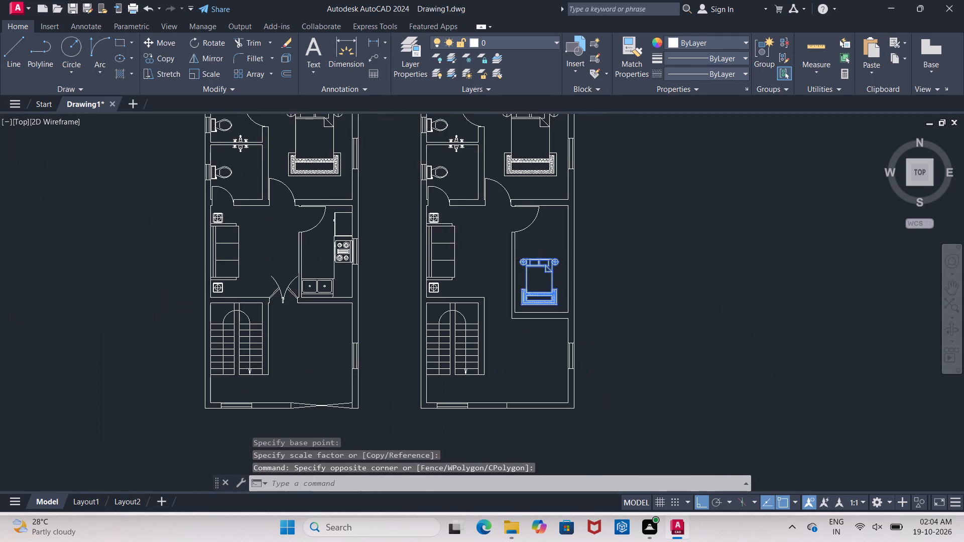
{"action": "left_click", "coordinate": [204, 47]}
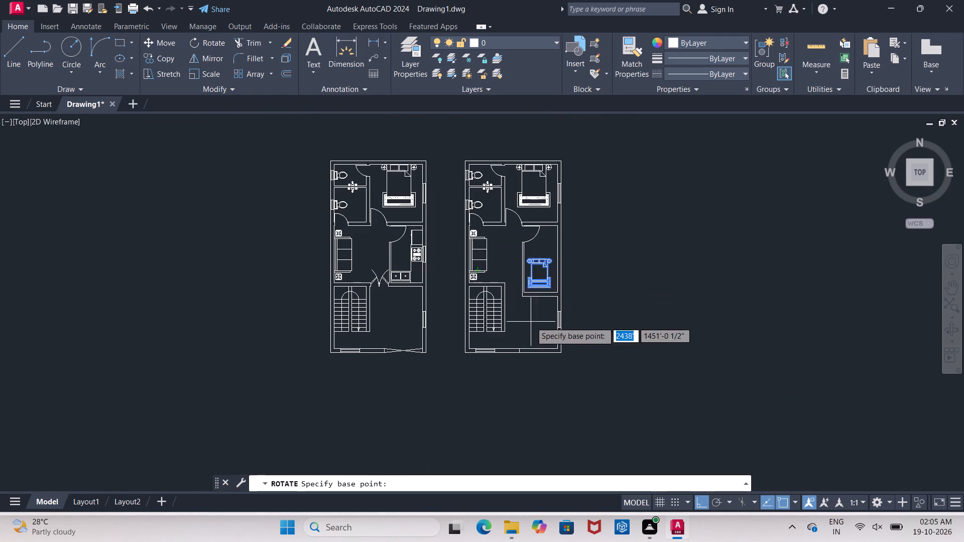
{"action": "scroll", "coordinate": [531, 322], "scroll_direction": "up", "scroll_amount": 2}
{"action": "middle_click_drag", "start_coordinate": [574, 214], "coordinate": [578, 343]}
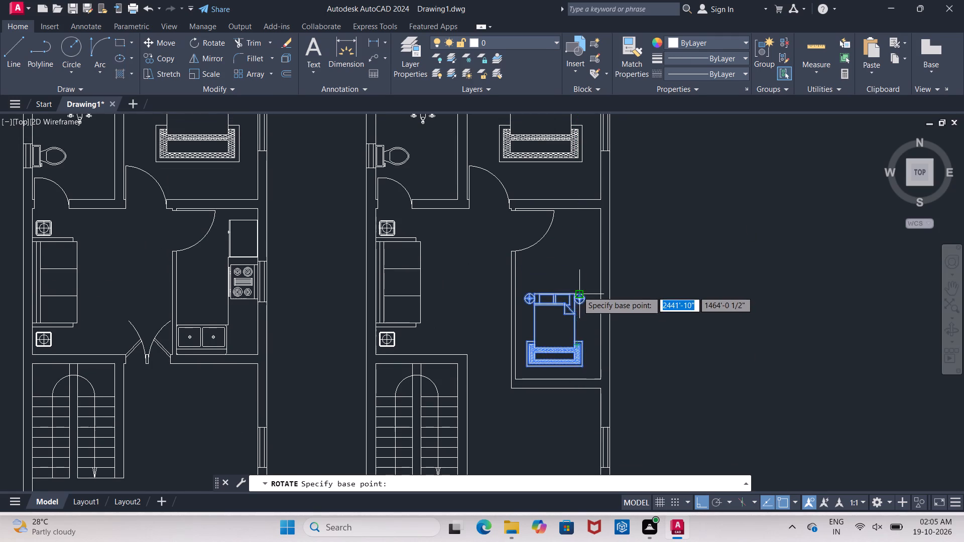
{"action": "left_click", "coordinate": [577, 291]}
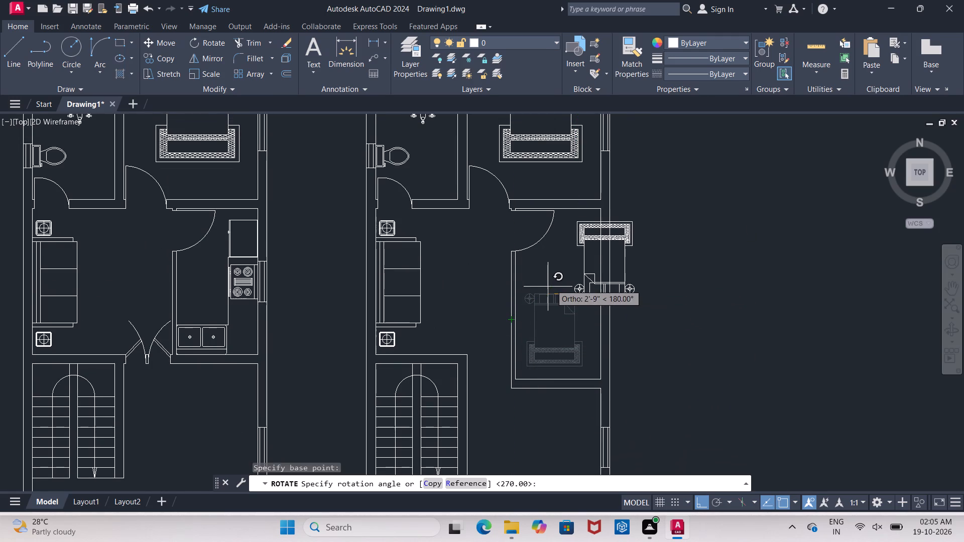
{"action": "left_click", "coordinate": [557, 279]}
With Ortho off, move the rotated bed set about 7'-10" diagonally into the new room, its head against the bottom wall.
{"action": "middle_click_drag", "start_coordinate": [560, 274], "coordinate": [569, 315]}
{"action": "scroll", "coordinate": [579, 288], "scroll_direction": "up", "scroll_amount": 1}
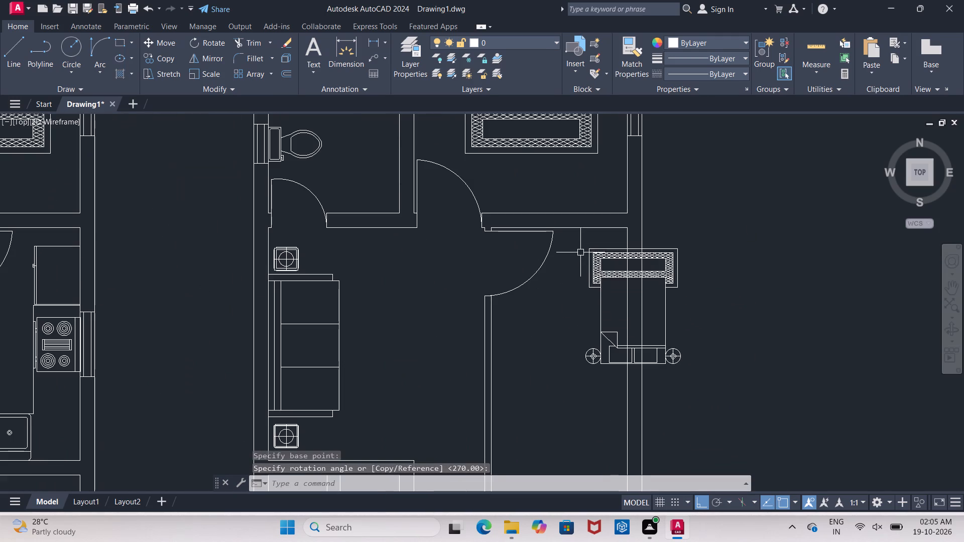
{"action": "left_click", "coordinate": [580, 241]}
{"action": "left_click_drag", "start_coordinate": [722, 385], "coordinate": [728, 385]}
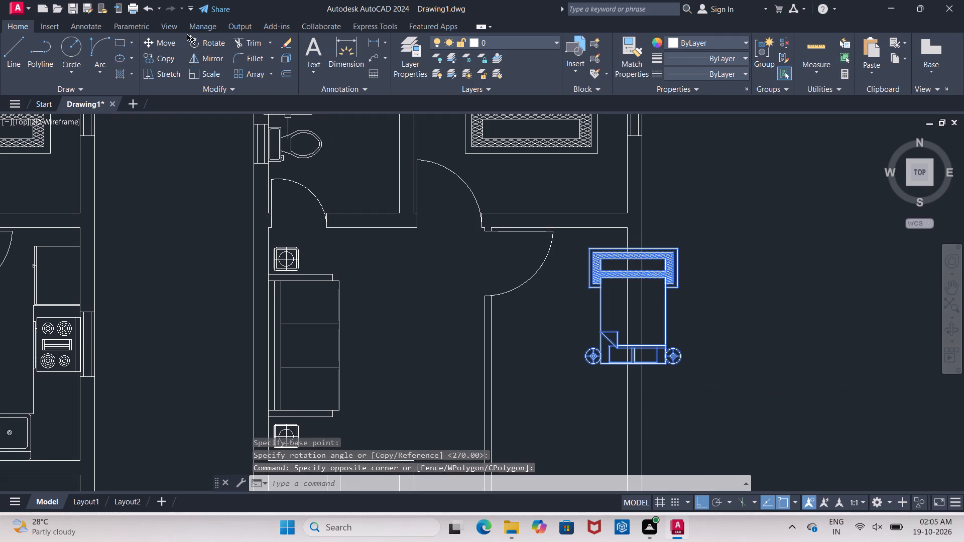
{"action": "left_click", "coordinate": [162, 41]}
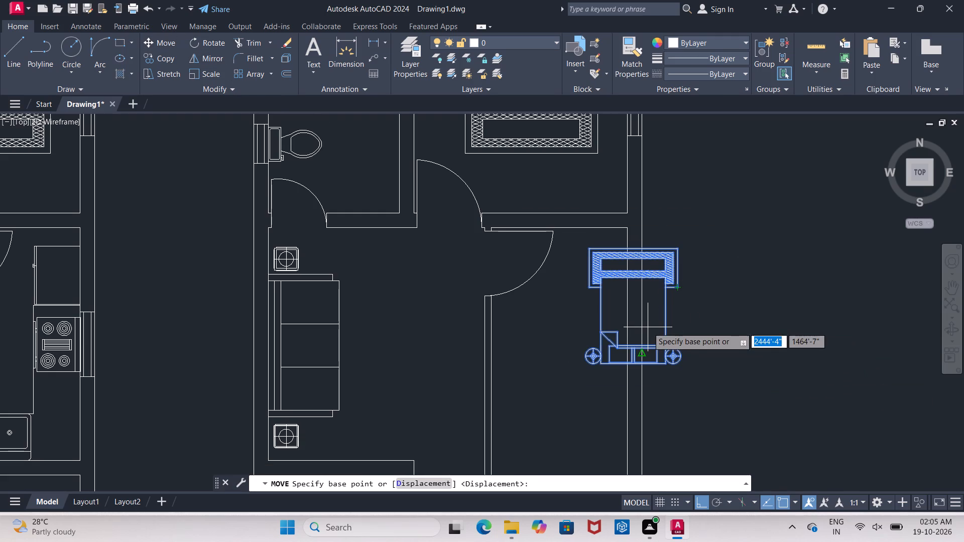
{"action": "left_click", "coordinate": [651, 322]}
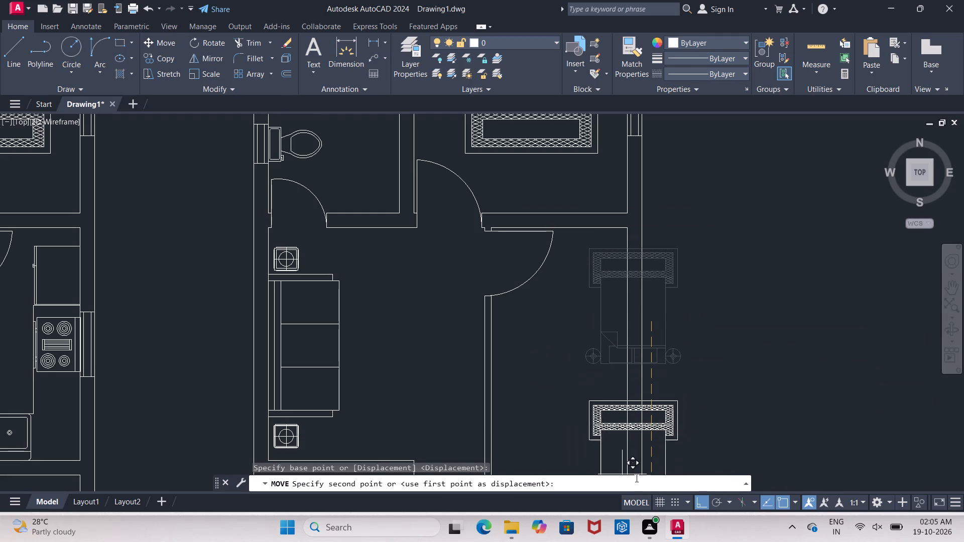
{"action": "left_click", "coordinate": [697, 499]}
{"action": "middle_click_drag", "start_coordinate": [617, 410], "coordinate": [664, 298]}
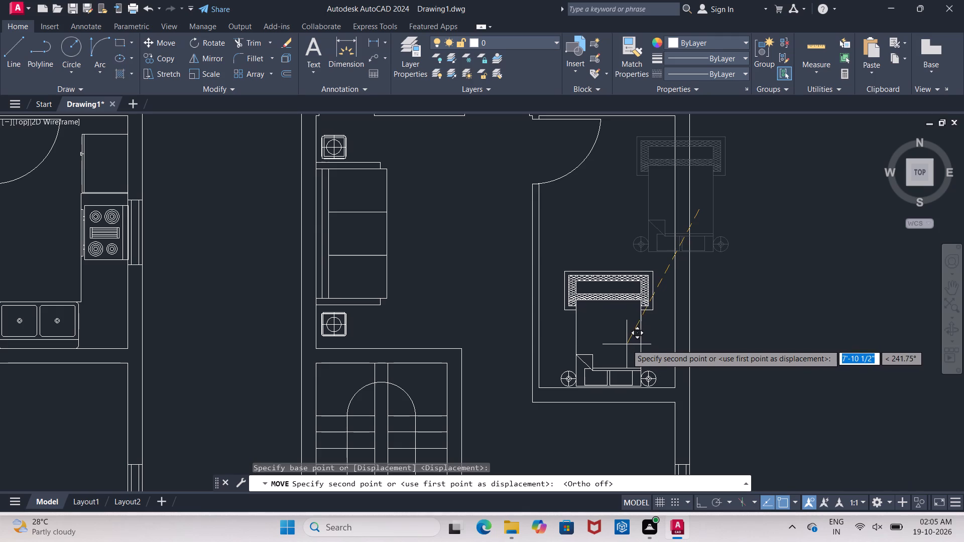
{"action": "left_click", "coordinate": [627, 345]}
Scale the new room's bed set up to about 1.25 times its size from the midpoint of the bed's head edge.
{"action": "scroll", "coordinate": [631, 340], "scroll_direction": "down", "scroll_amount": 1}
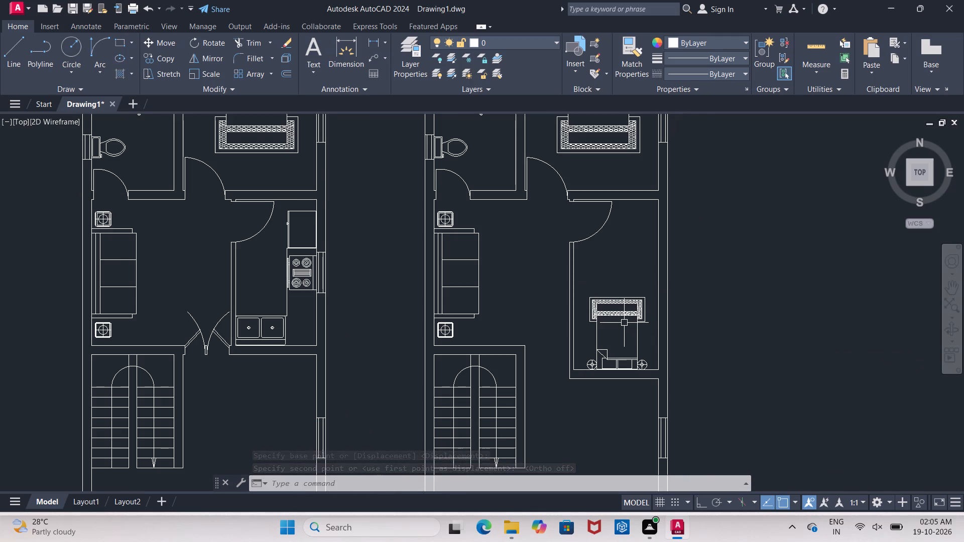
{"action": "scroll", "coordinate": [626, 323], "scroll_direction": "up", "scroll_amount": 2}
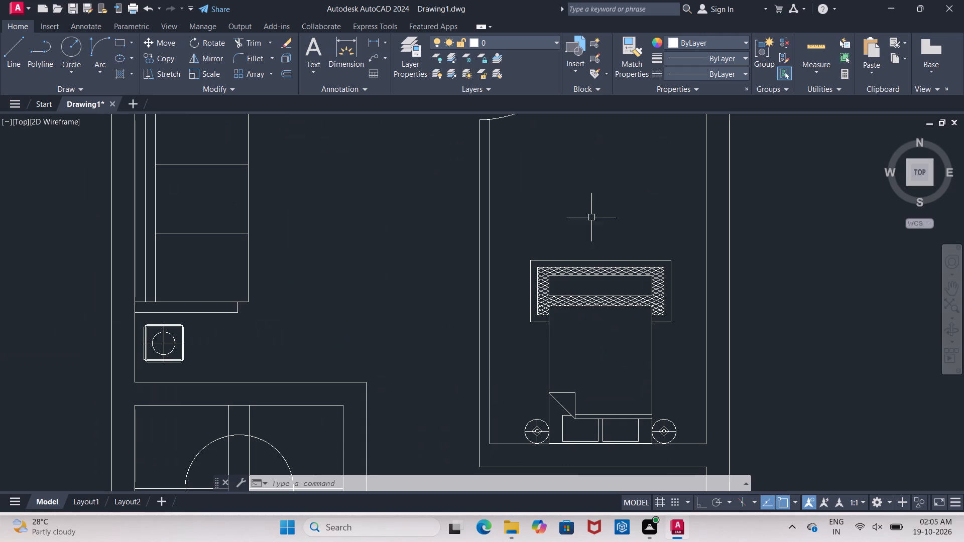
{"action": "left_click", "coordinate": [510, 252]}
{"action": "left_click", "coordinate": [679, 451]}
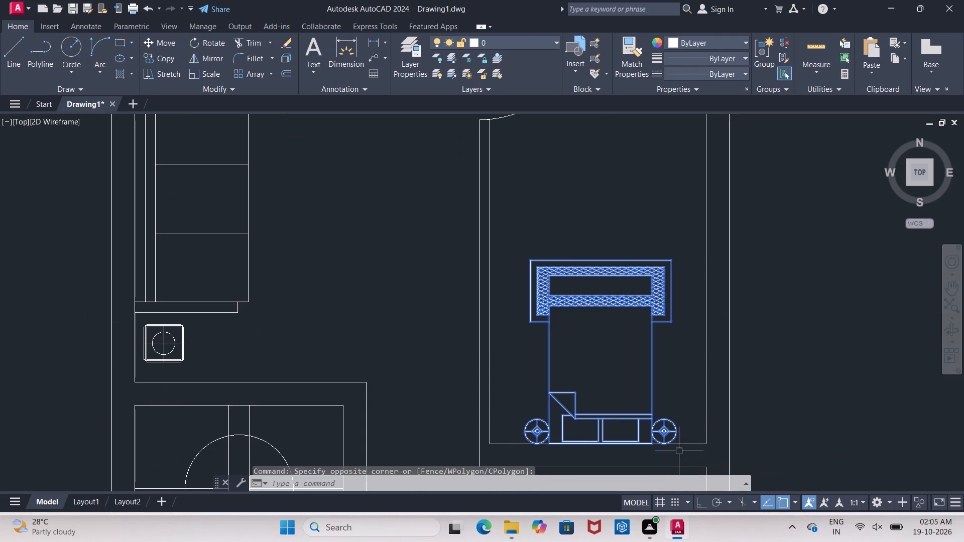
{"action": "left_click", "coordinate": [203, 74]}
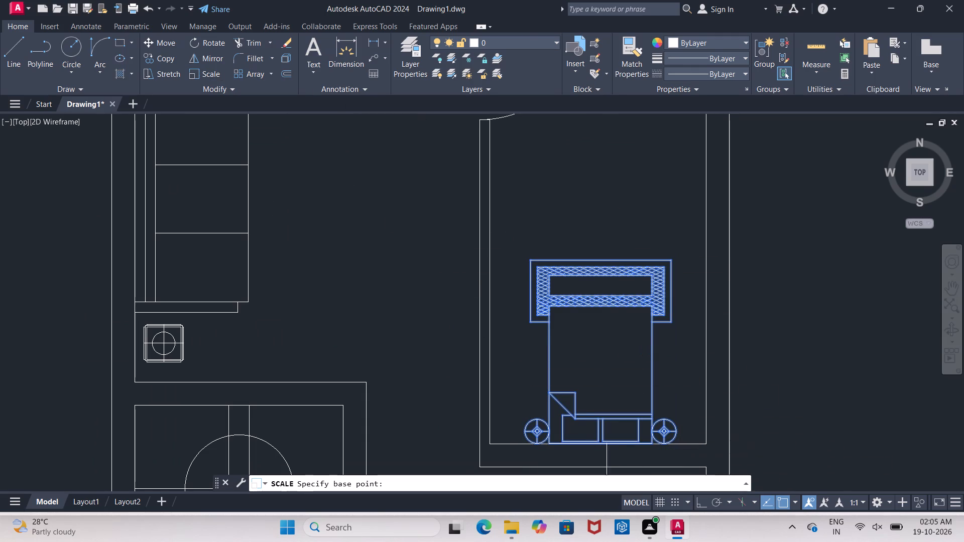
{"action": "scroll", "coordinate": [601, 443], "scroll_direction": "up", "scroll_amount": 4}
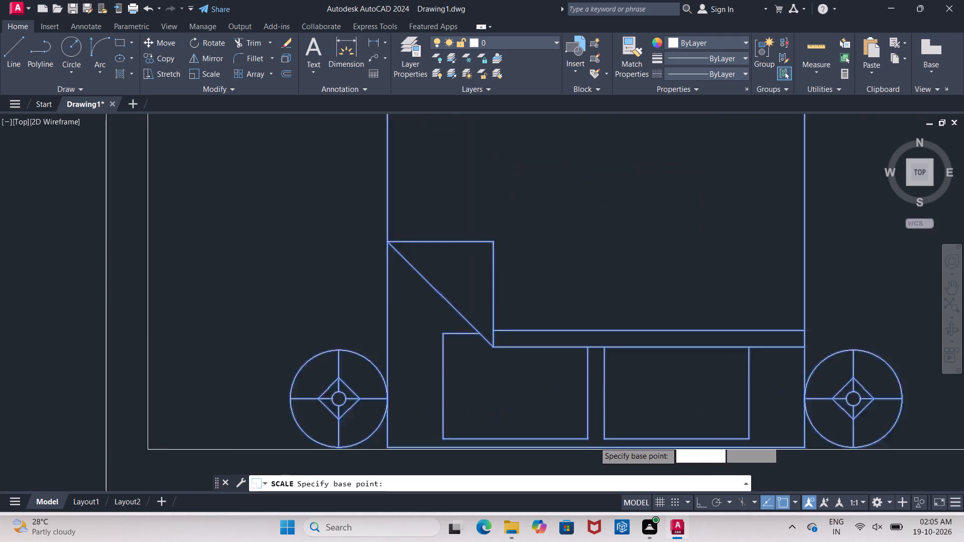
{"action": "middle_click_drag", "start_coordinate": [594, 442], "coordinate": [615, 390]}
{"action": "left_click", "coordinate": [619, 397]}
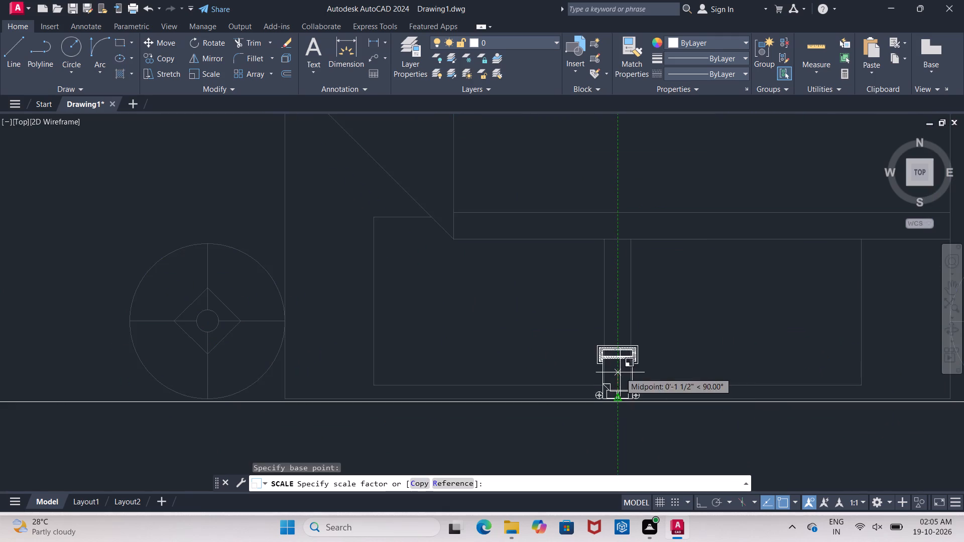
{"action": "scroll", "coordinate": [620, 372], "scroll_direction": "down", "scroll_amount": 5}
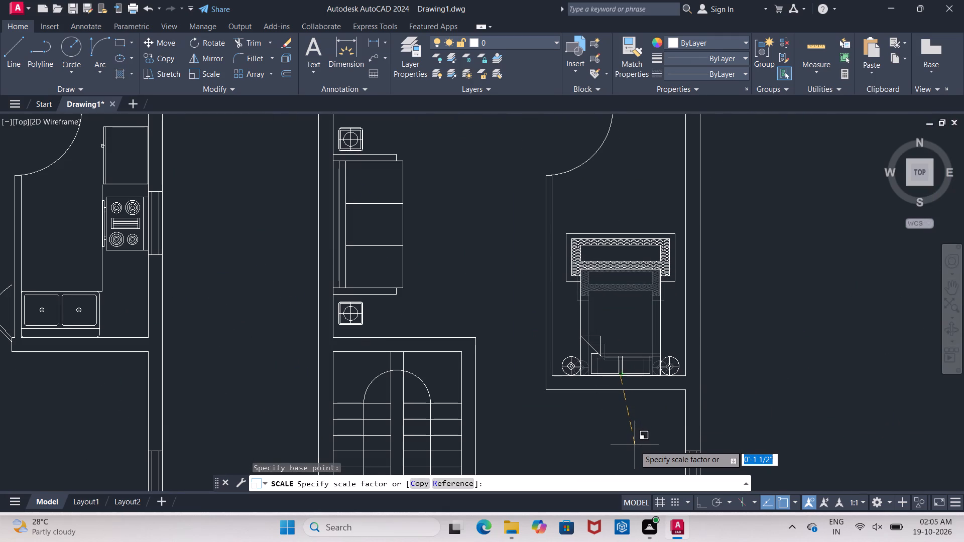
{"action": "left_click", "coordinate": [635, 445]}
Move the new room's bed slightly down so its head edge lies on the bottom wall's inner line.
{"action": "scroll", "coordinate": [635, 439], "scroll_direction": "down", "scroll_amount": 1}
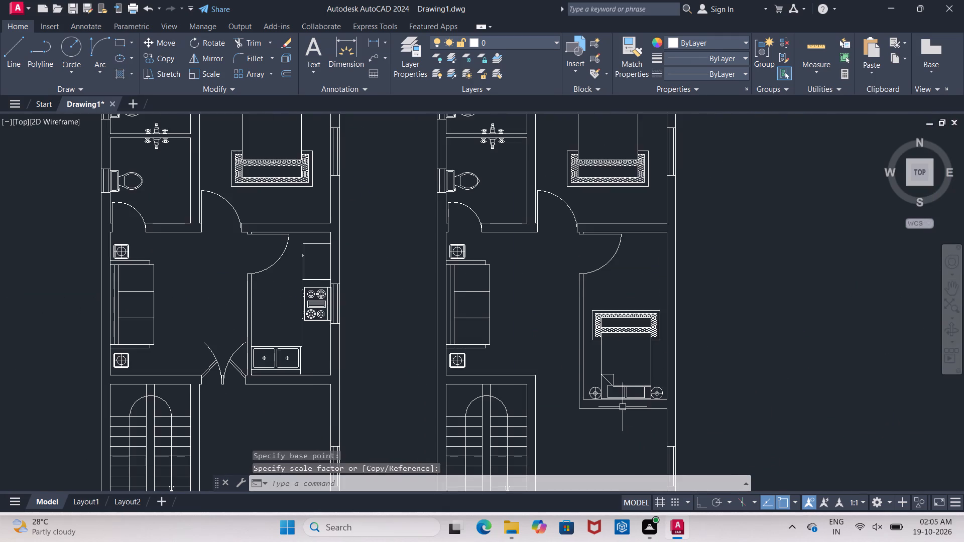
{"action": "scroll", "coordinate": [623, 406], "scroll_direction": "up", "scroll_amount": 7}
{"action": "middle_click_drag", "start_coordinate": [657, 335], "coordinate": [654, 397]}
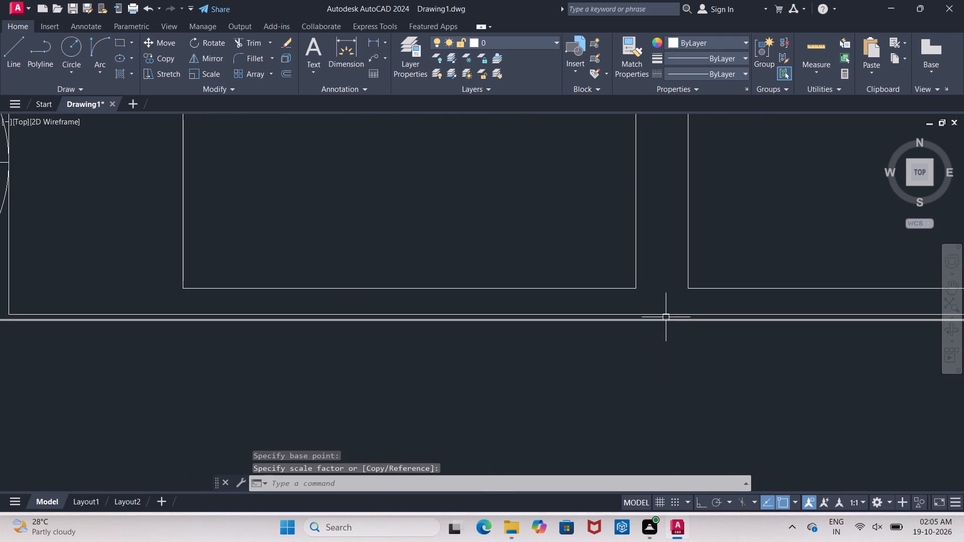
{"action": "left_click", "coordinate": [665, 316]}
{"action": "left_click", "coordinate": [173, 39]}
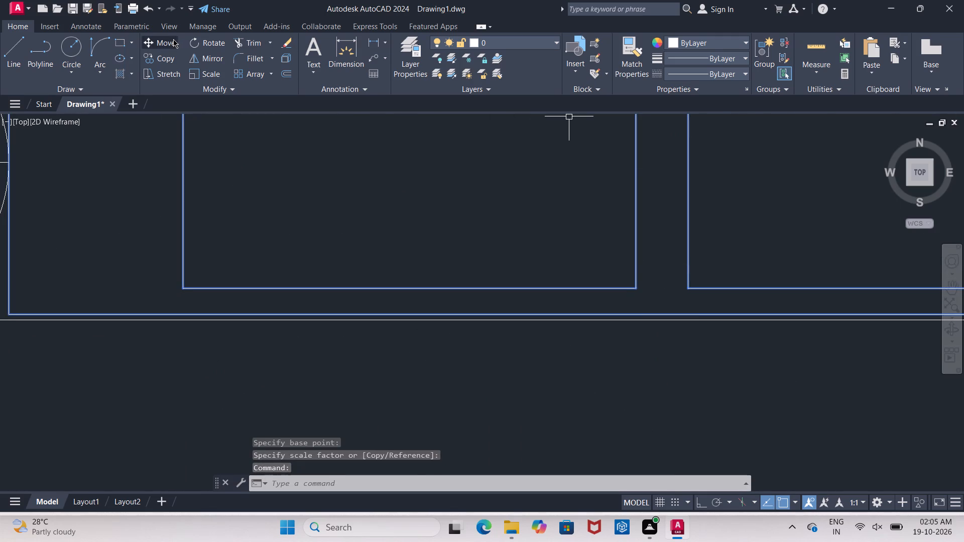
{"action": "left_click", "coordinate": [663, 311]}
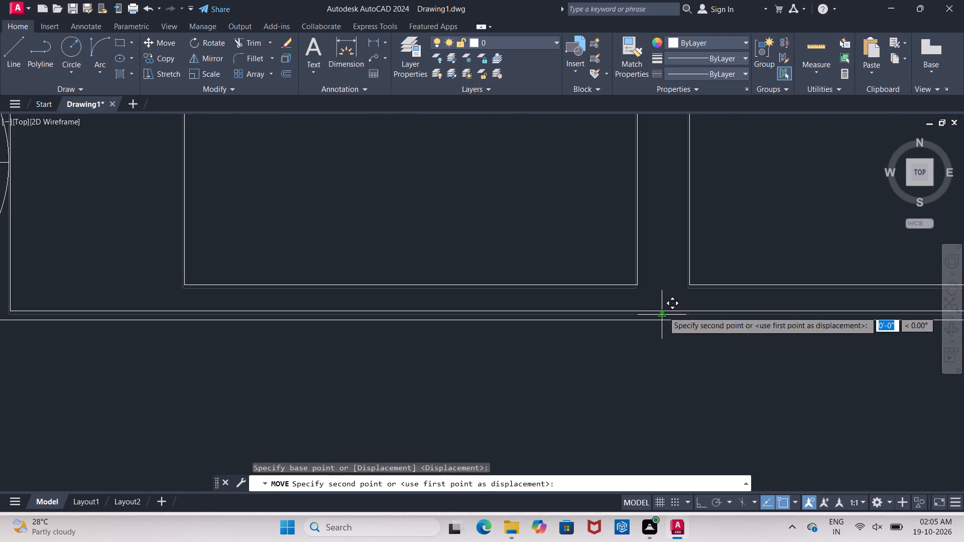
{"action": "left_click", "coordinate": [663, 320]}
Review the bed set's fit in the new room and compare the copied plan's overall layout with the original plan.
{"action": "scroll", "coordinate": [663, 320], "scroll_direction": "down", "scroll_amount": 3}
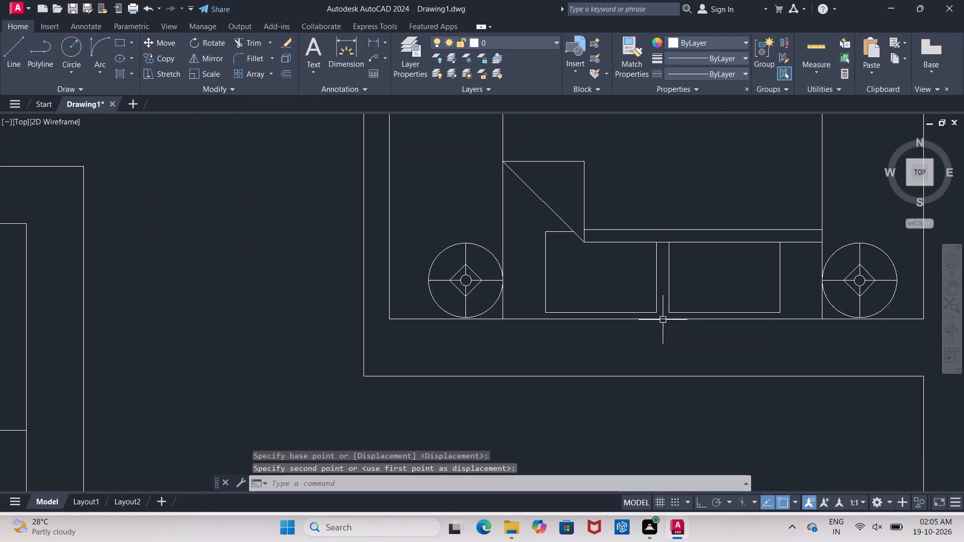
{"action": "scroll", "coordinate": [663, 320], "scroll_direction": "down", "scroll_amount": 6}
{"action": "middle_click", "coordinate": [659, 348]}
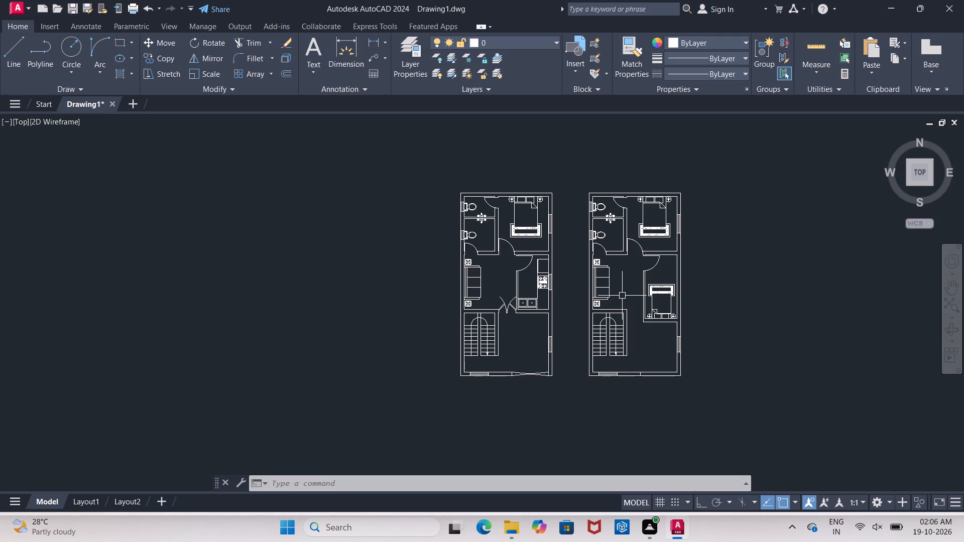
{"action": "scroll", "coordinate": [622, 296], "scroll_direction": "down", "scroll_amount": 1}
{"action": "scroll", "coordinate": [632, 314], "scroll_direction": "up", "scroll_amount": 4}
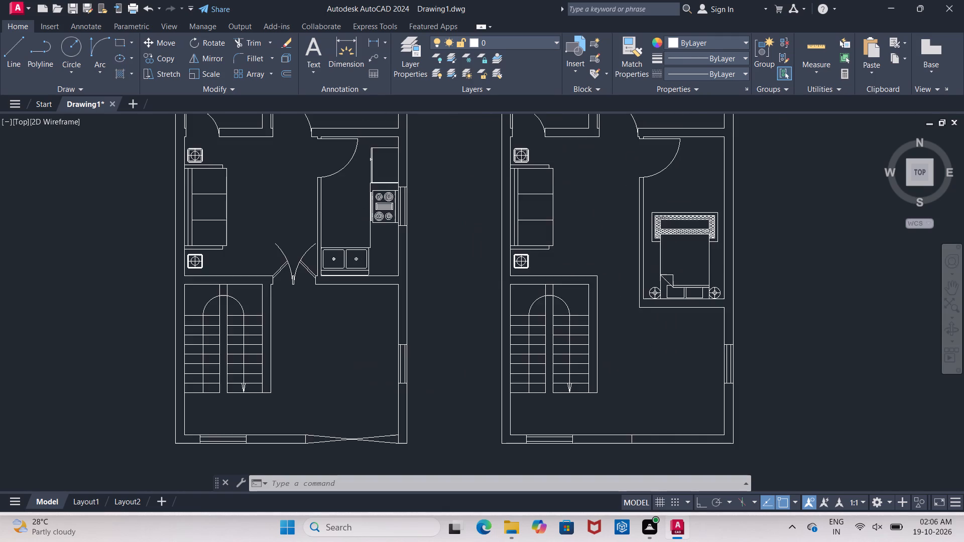
{"action": "scroll", "coordinate": [656, 294], "scroll_direction": "down", "scroll_amount": 1}
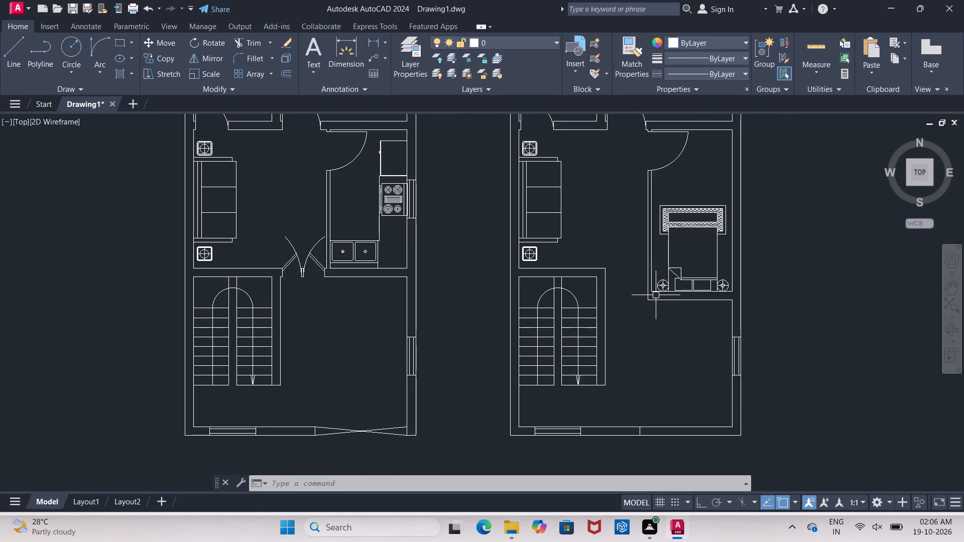
{"action": "middle_click_drag", "start_coordinate": [656, 298], "coordinate": [644, 336]}
{"action": "scroll", "coordinate": [655, 304], "scroll_direction": "down", "scroll_amount": 1}
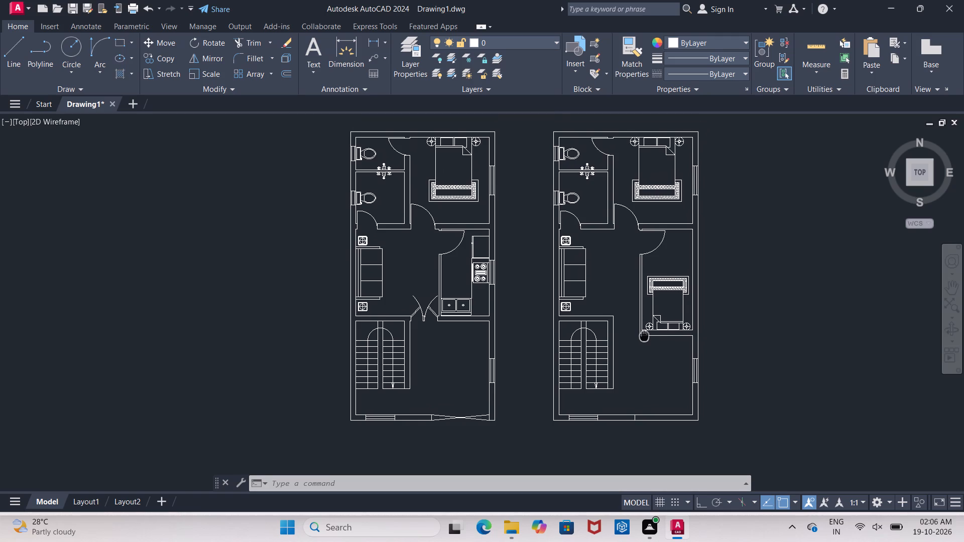
{"action": "middle_click_drag", "start_coordinate": [644, 336], "coordinate": [641, 333]}
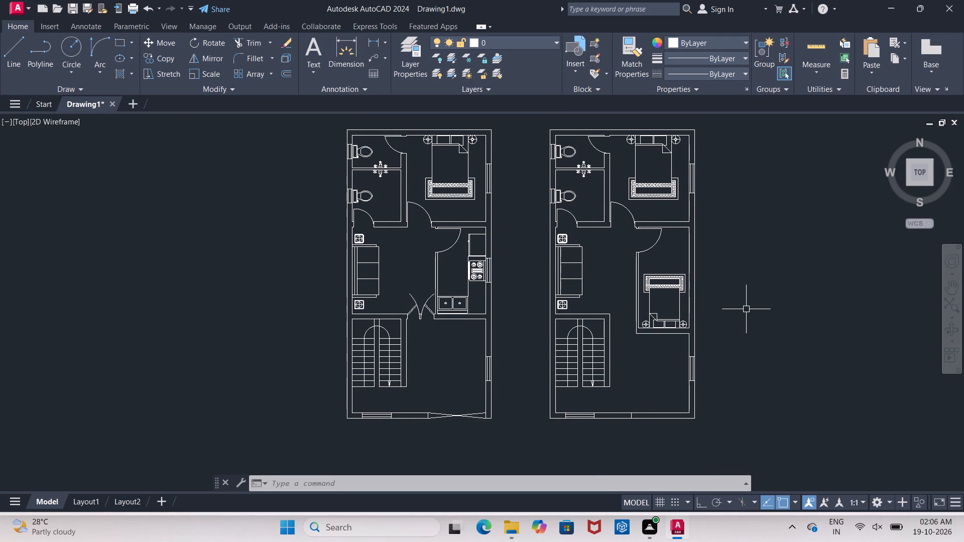
{"action": "scroll", "coordinate": [746, 283], "scroll_direction": "up", "scroll_amount": 2}
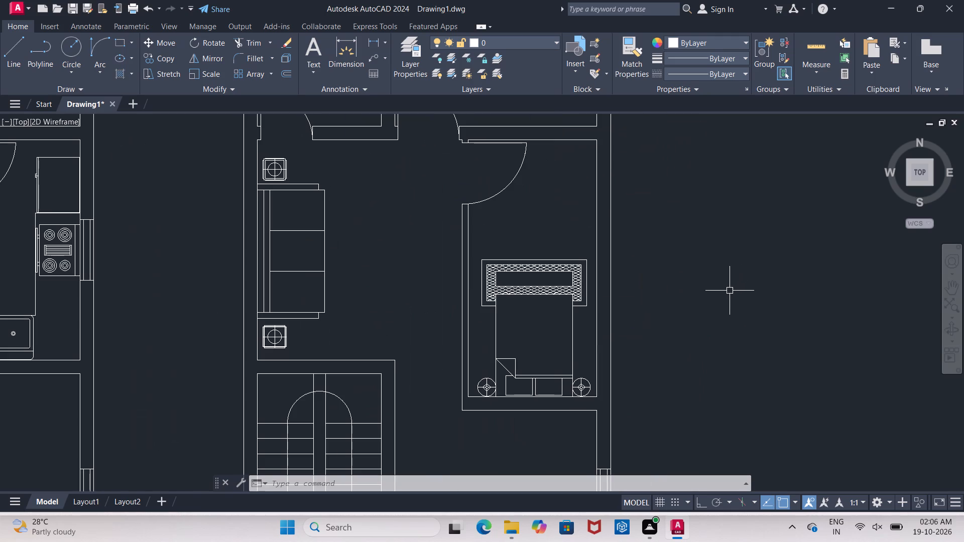